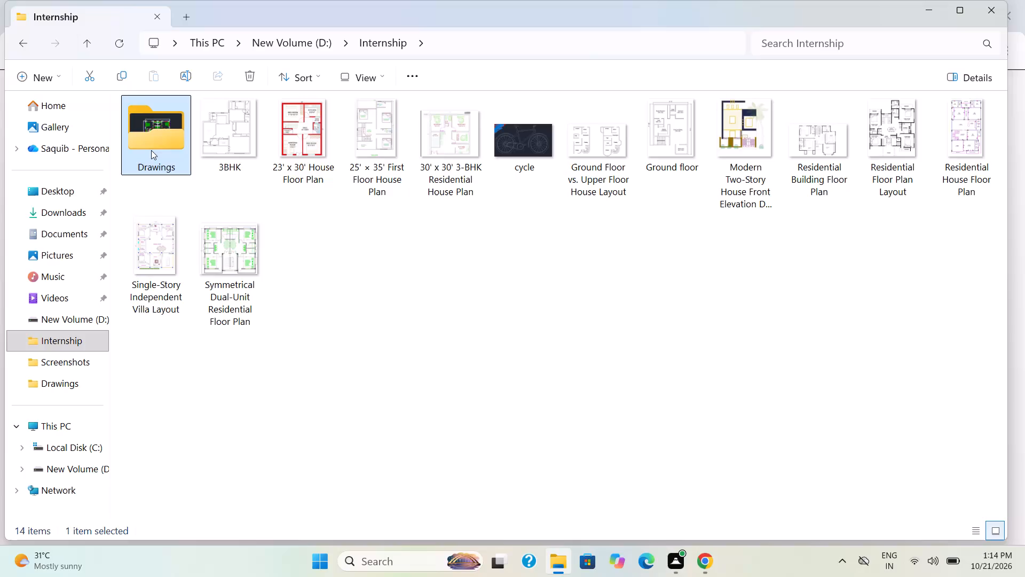
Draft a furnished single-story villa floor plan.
Open the Drawings folder and delete both Symmetrical Dual-Unit Residential files, the DWG and its BAK backup.
left_click(151, 150)
double_click(153, 151)
left_click_drag(250, 187, 186, 136)
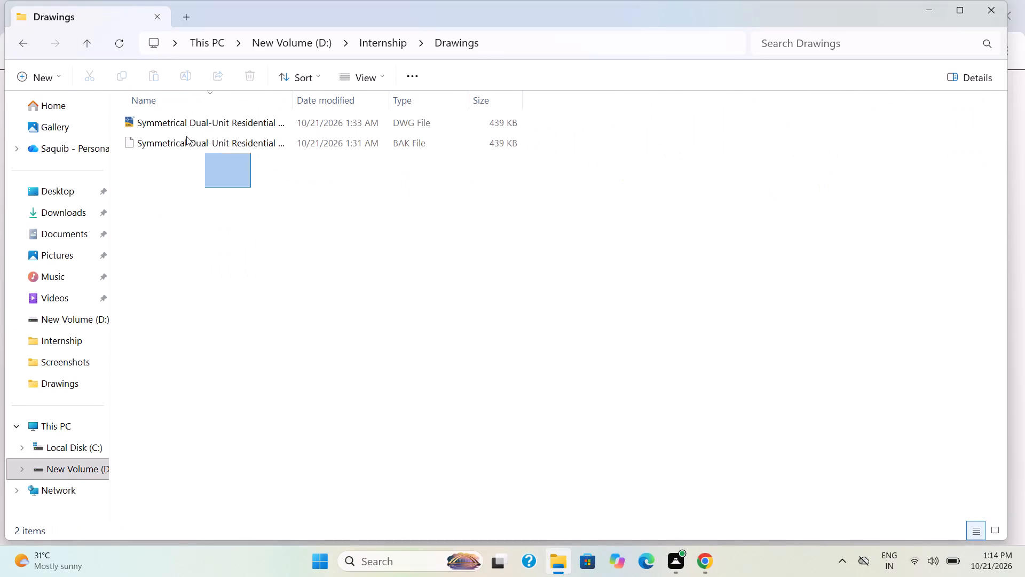
left_click_drag(186, 136, 172, 118)
left_click(250, 71)
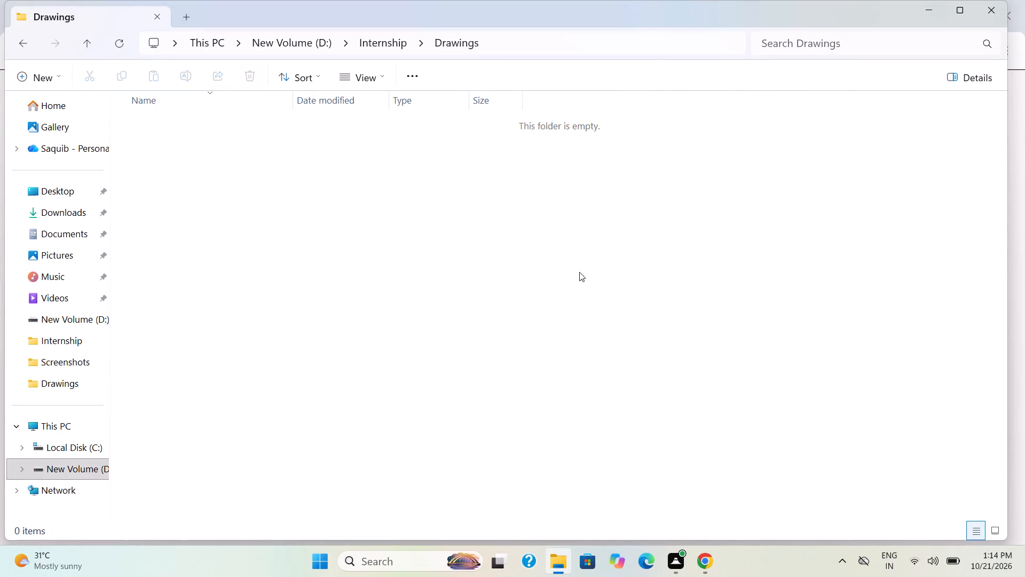
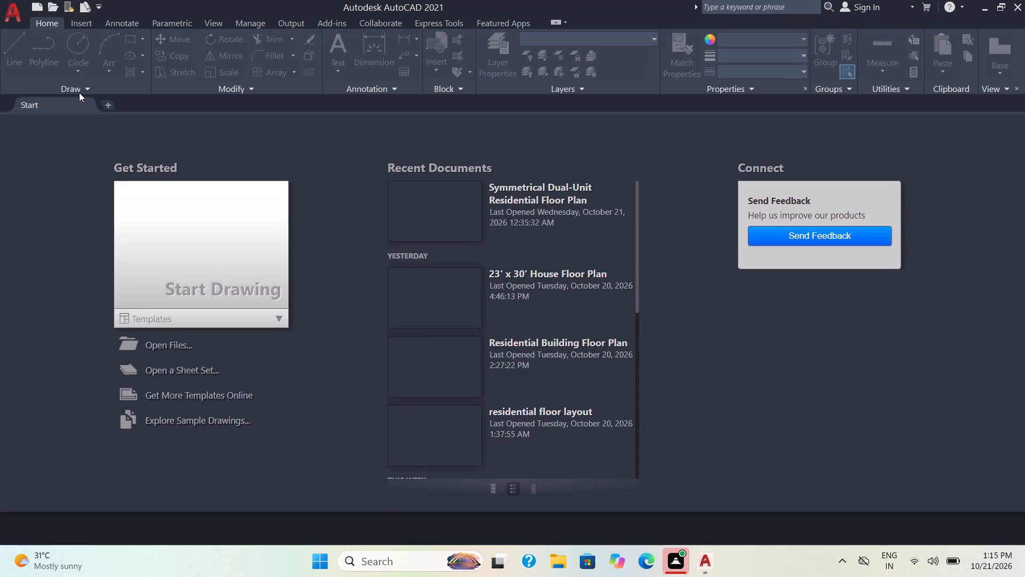
Start a new blank drawing in AutoCAD.
left_click(233, 263)
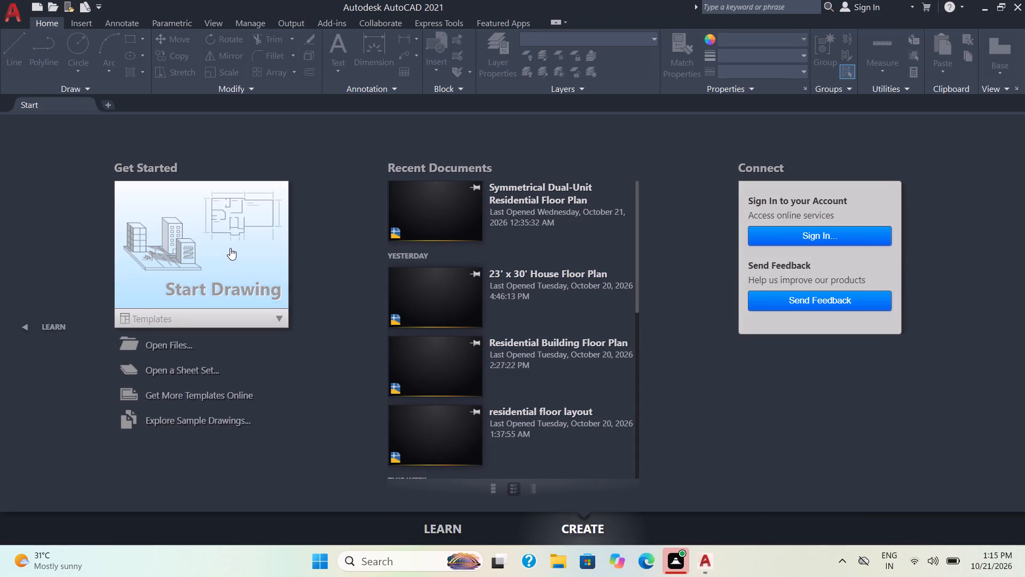
scroll(228, 239, "down", 1)
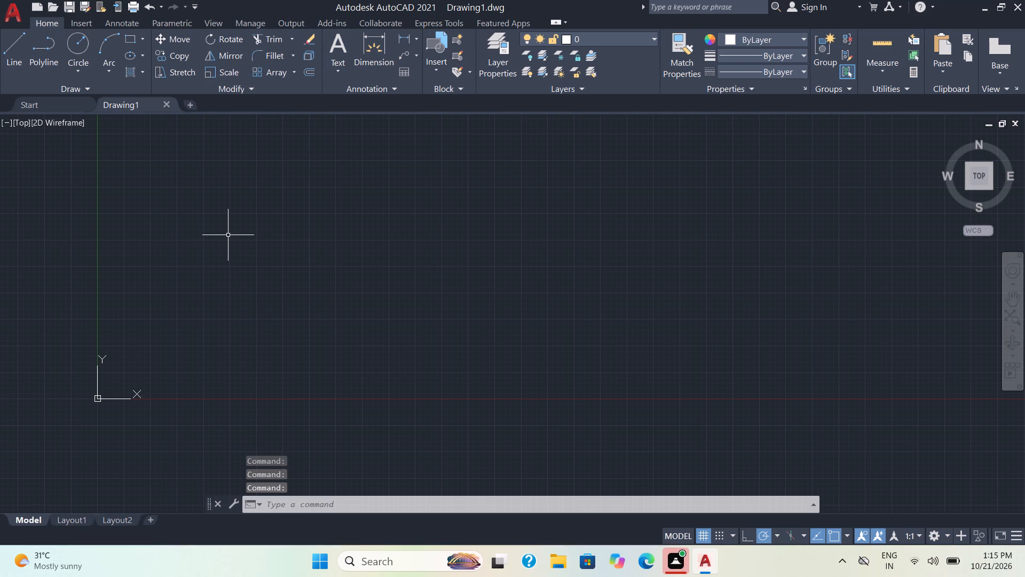
Turn on command logging with LOGFILEON.
left_click(375, 505)
type("logfileon")
key("Return")
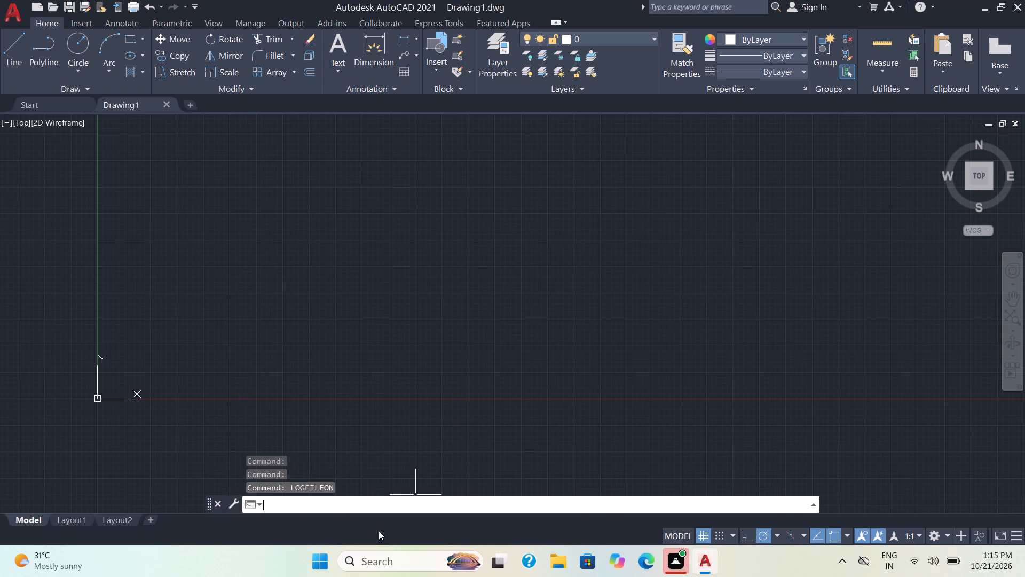
Set the drawing units to Engineering length type with 0'-0" precision.
type("units")
key("Return")
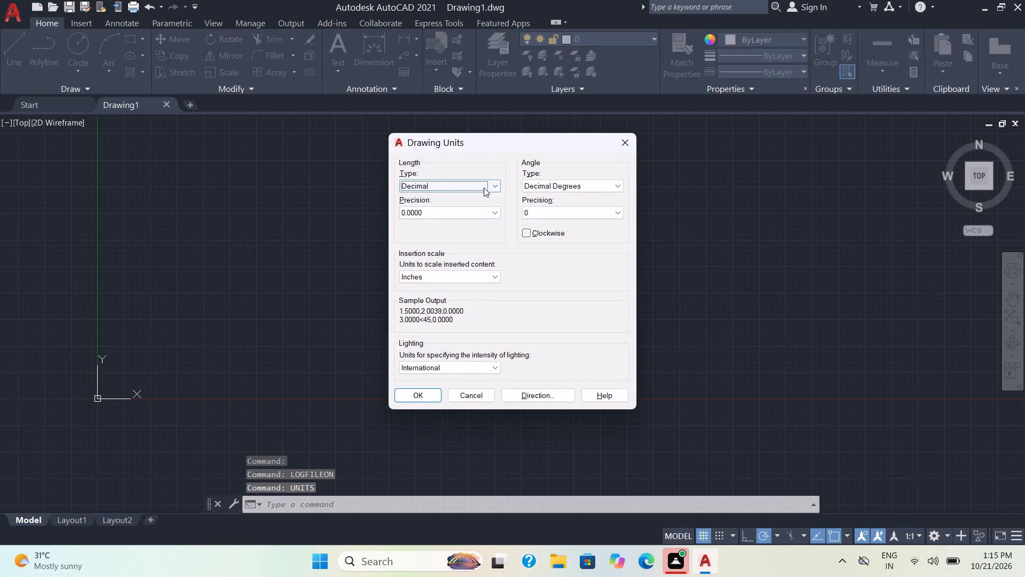
left_click(487, 184)
left_click(461, 215)
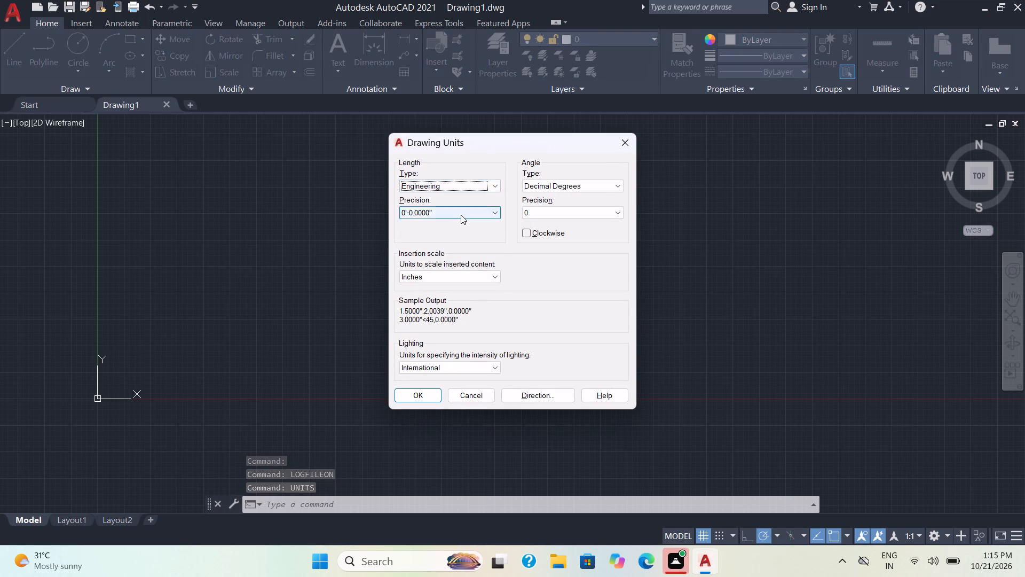
left_click(461, 215)
left_click(451, 222)
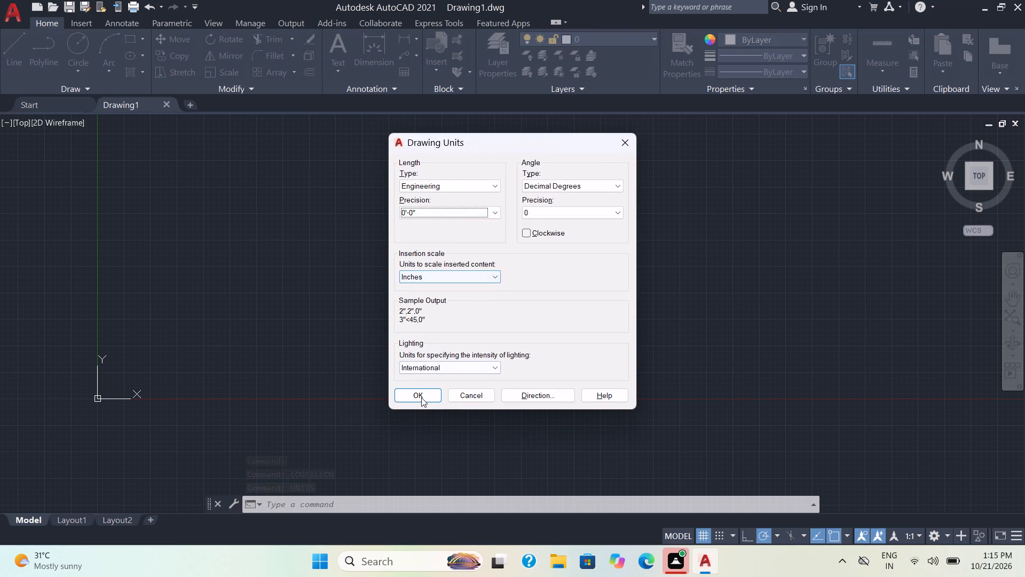
left_click(419, 400)
Open the Standard dimension style for modification and set its text height to 4".
key("d")
key("Return")
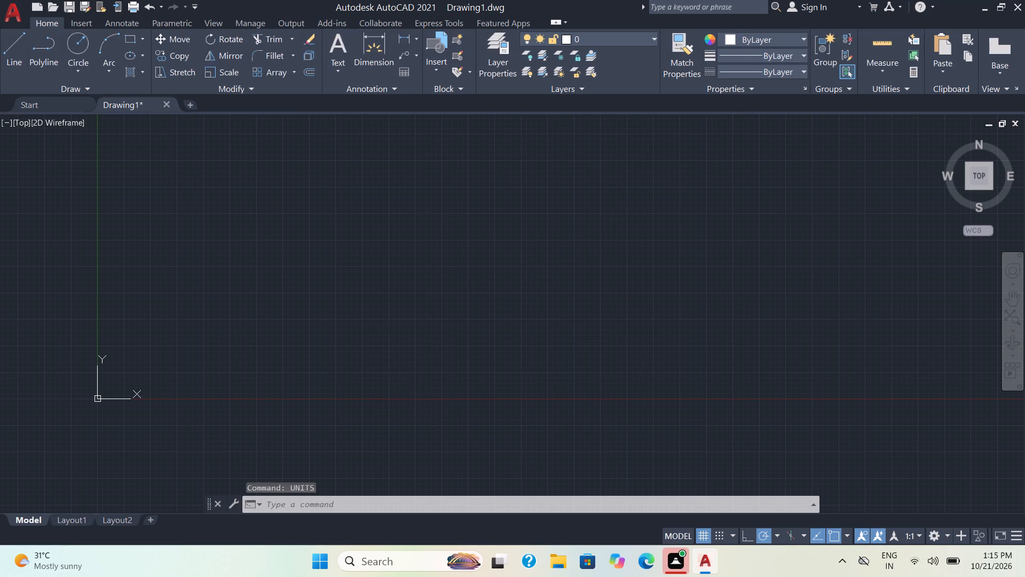
left_click(657, 248)
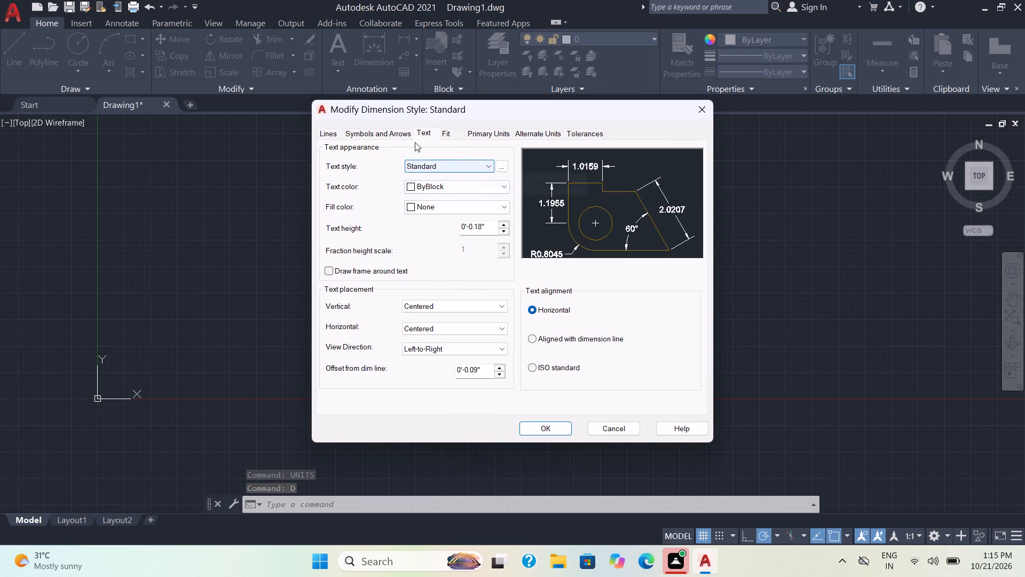
left_click_drag(486, 227, 454, 231)
key("4")
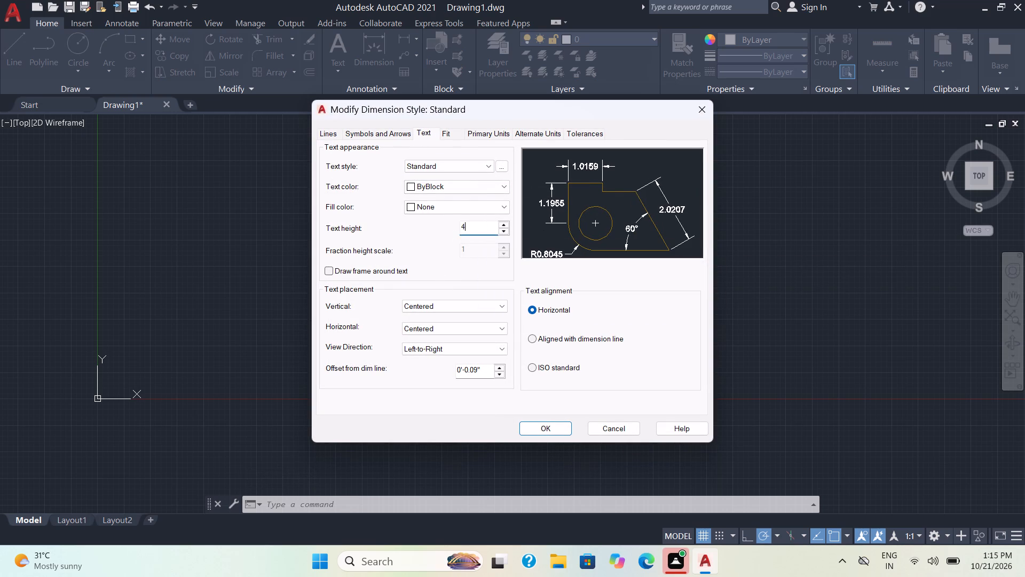
key("Return")
Set the Standard dimension style's primary units to Engineering, precision 0'-0" and round-off 6", and make the style current.
left_click(487, 135)
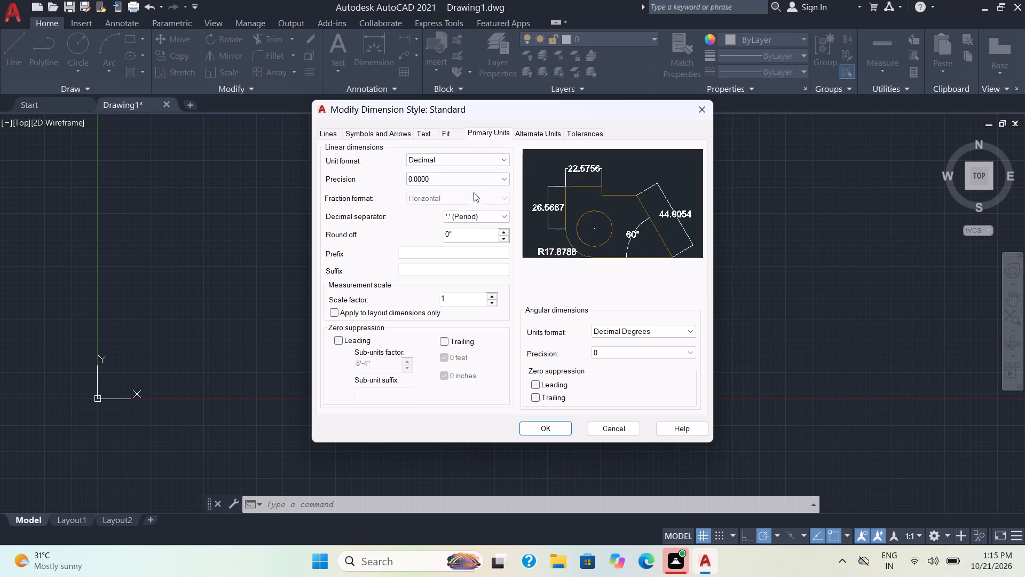
left_click_drag(466, 239, 436, 249)
key("6")
key("Return")
left_click(495, 156)
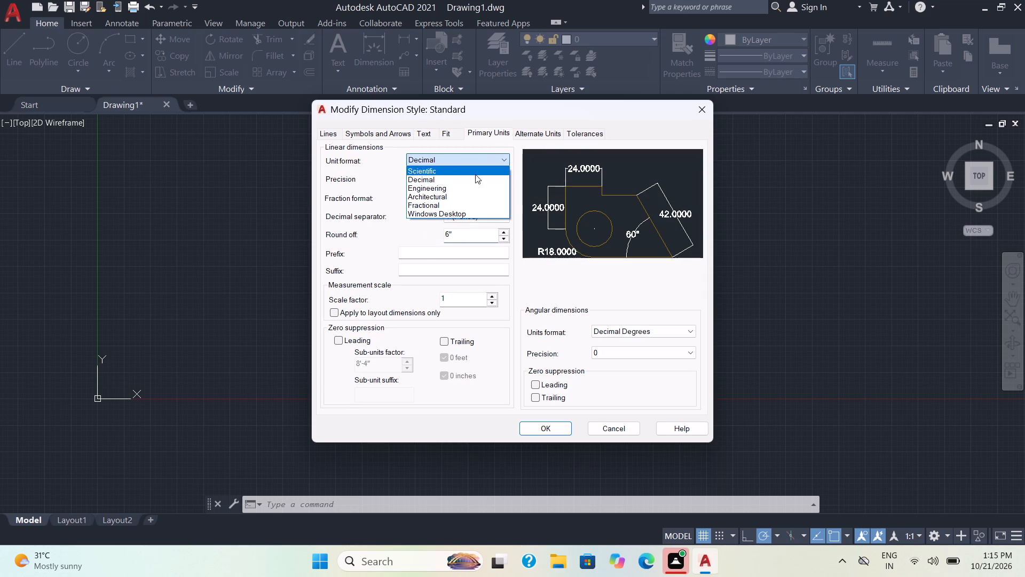
left_click(453, 187)
left_click(452, 181)
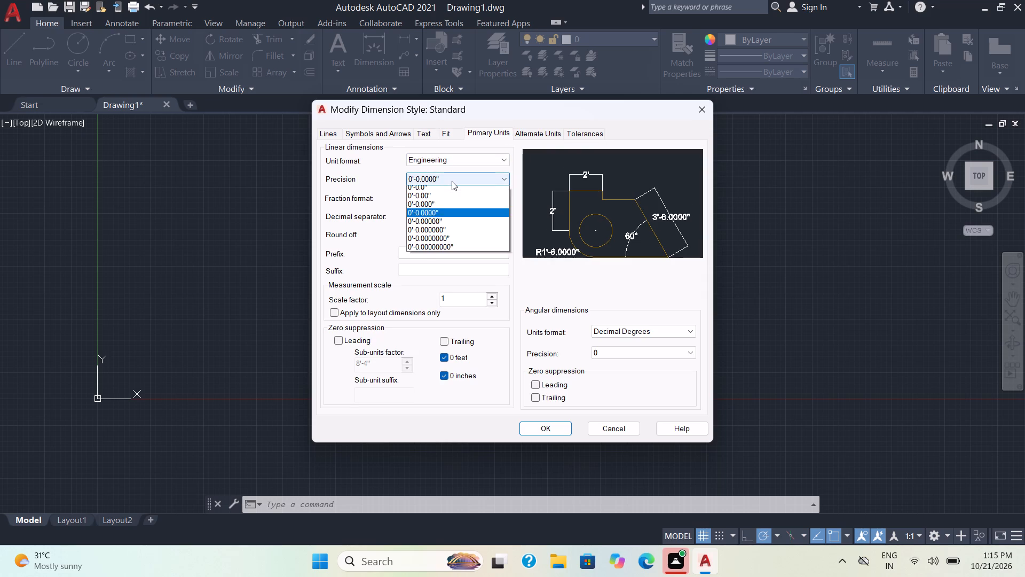
left_click(444, 190)
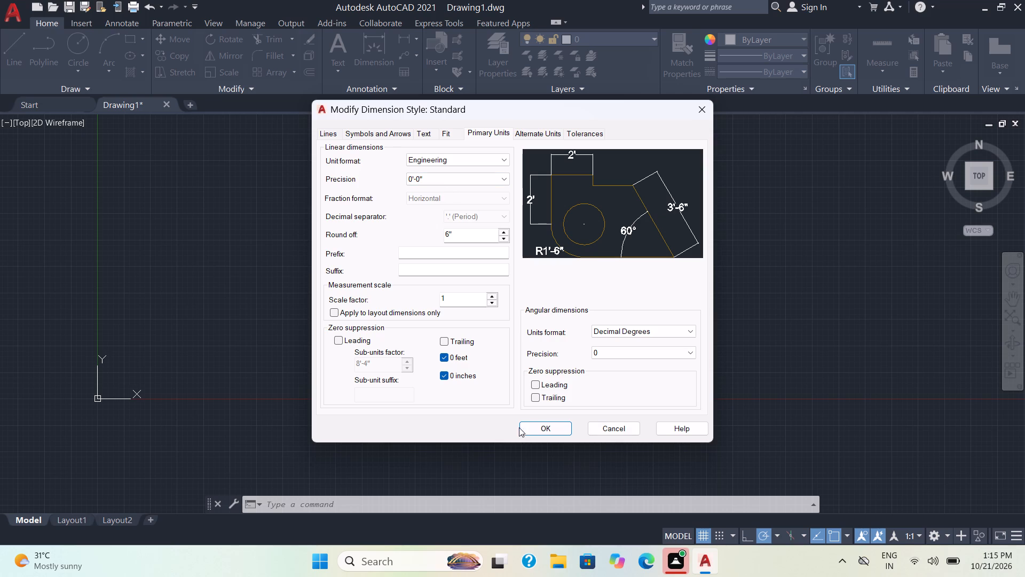
left_click(539, 432)
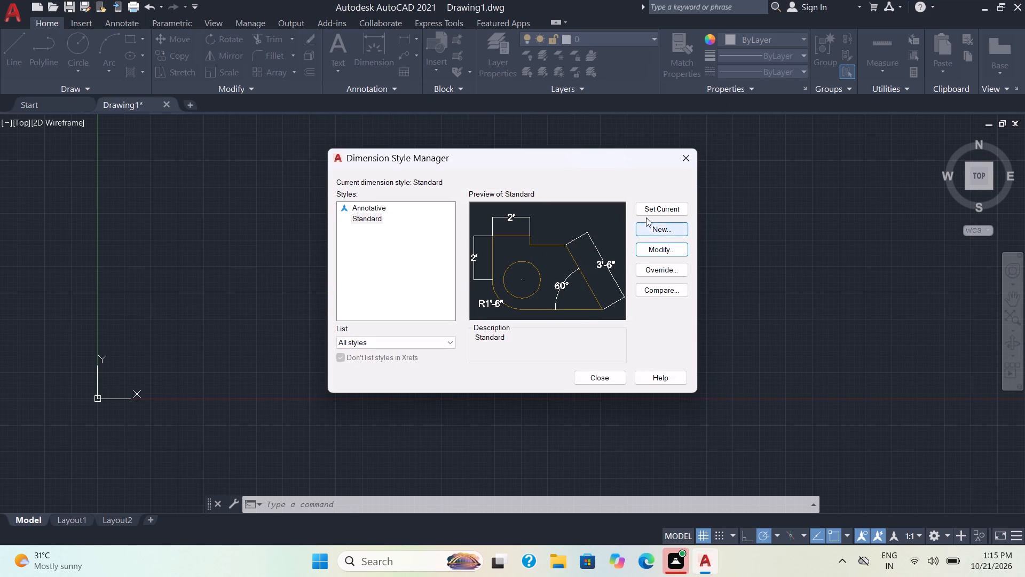
left_click(651, 208)
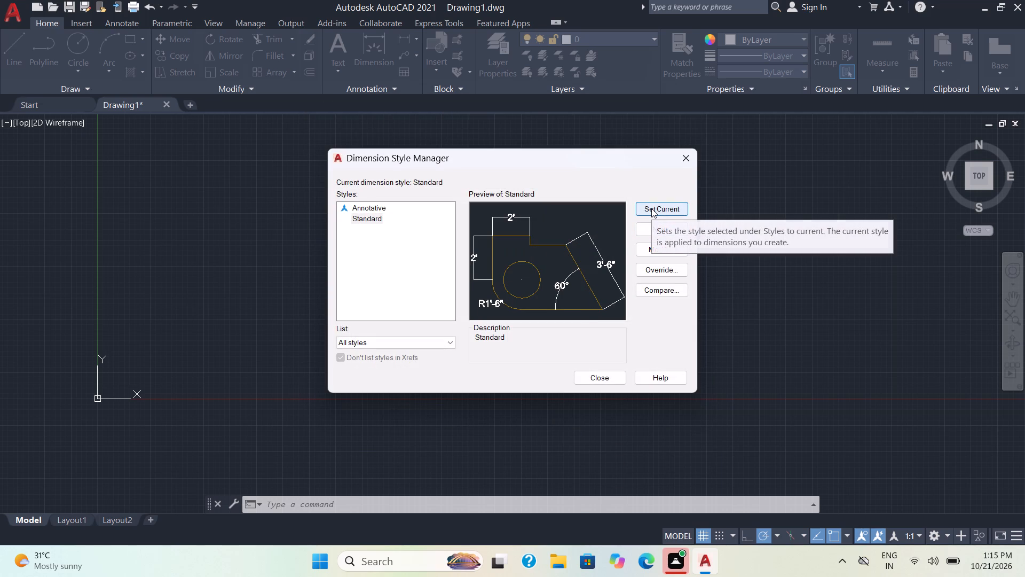
left_click(606, 381)
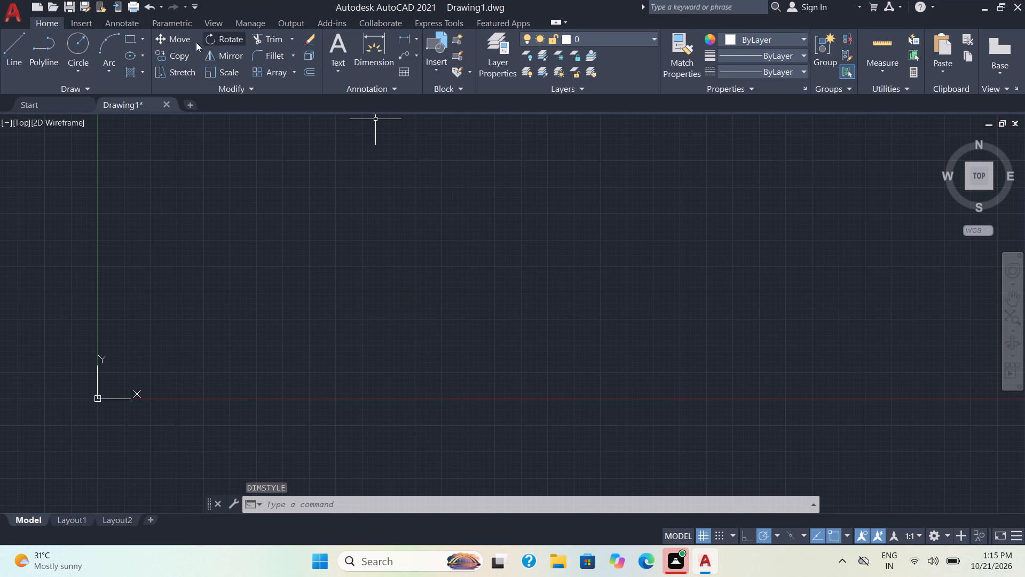
Start a rectangle, check the Single-Story Independent Villa Layout image through File Explorer, and draw the rectangle with length 40 and width 50.
left_click(128, 39)
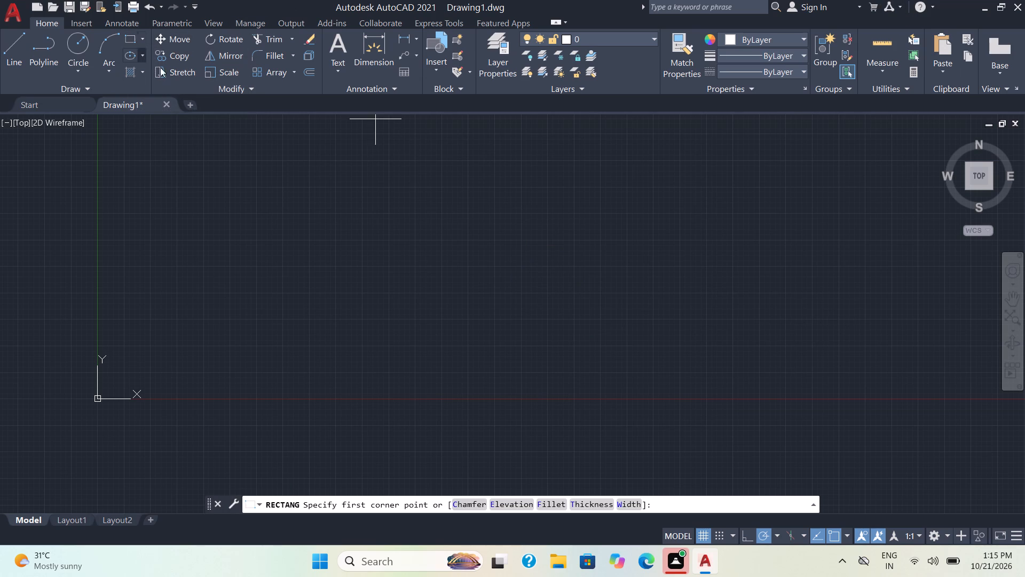
middle_click_drag(332, 205, 335, 312)
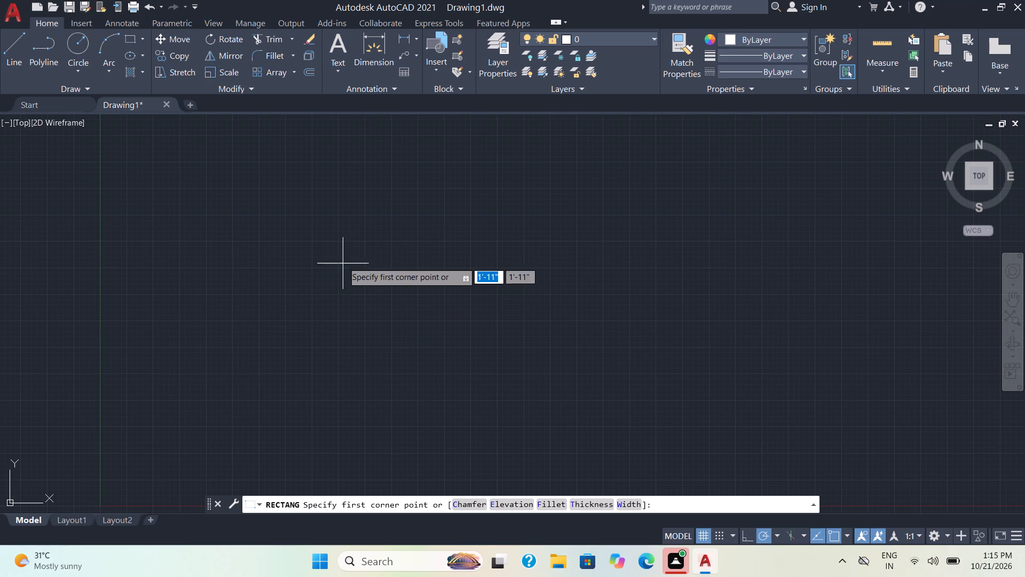
left_click(555, 566)
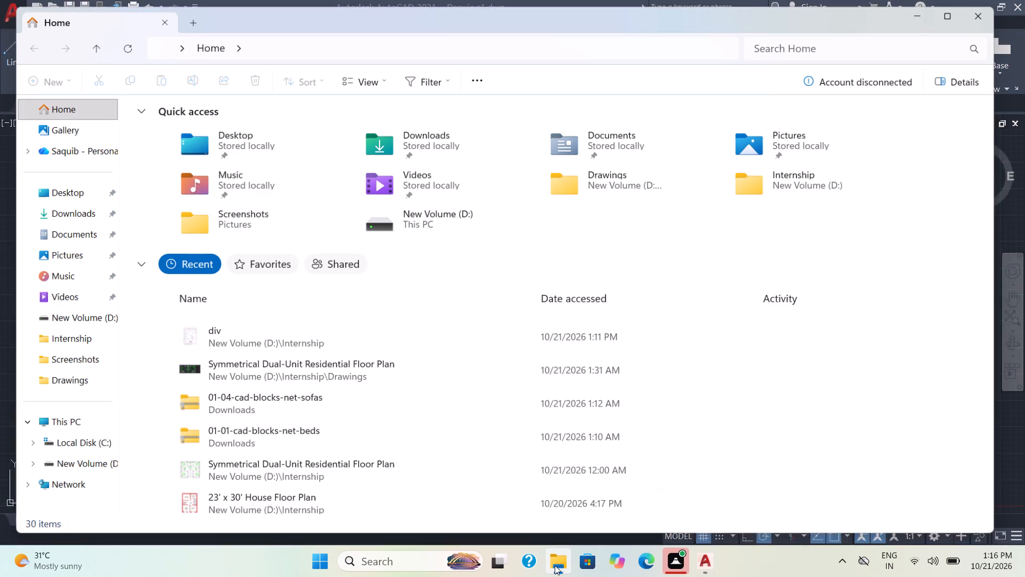
double_click(299, 344)
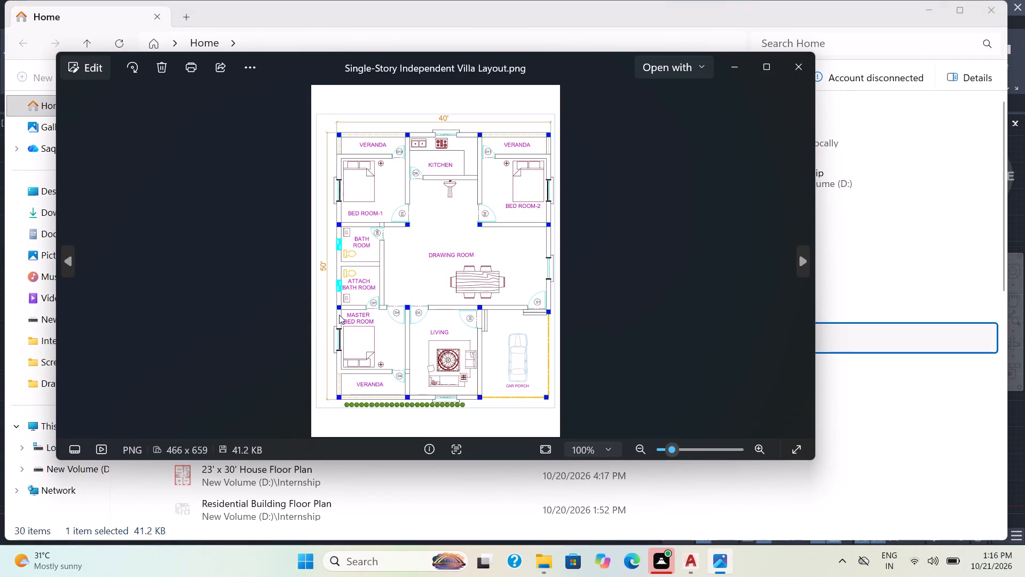
left_click(805, 59)
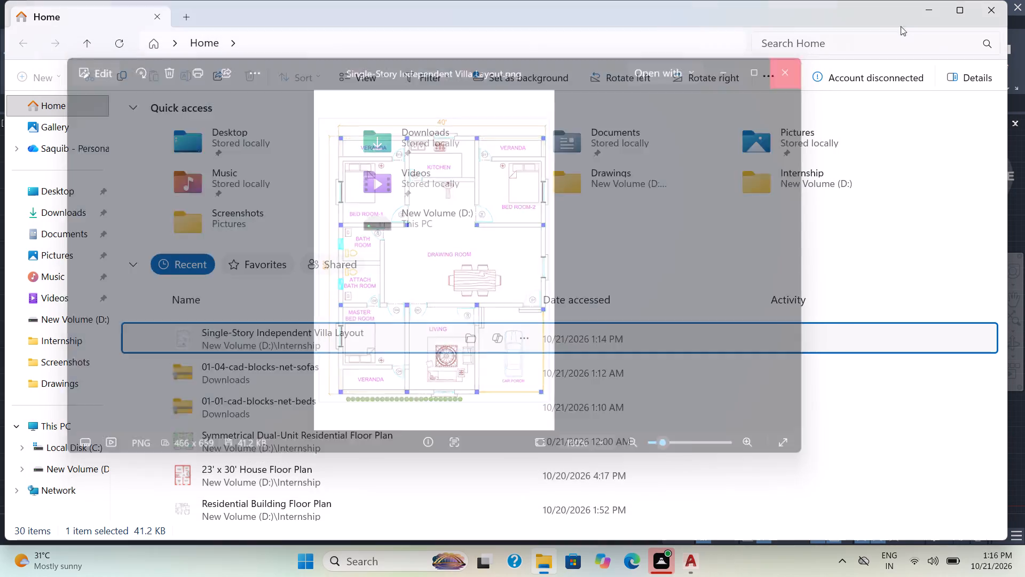
left_click(991, 13)
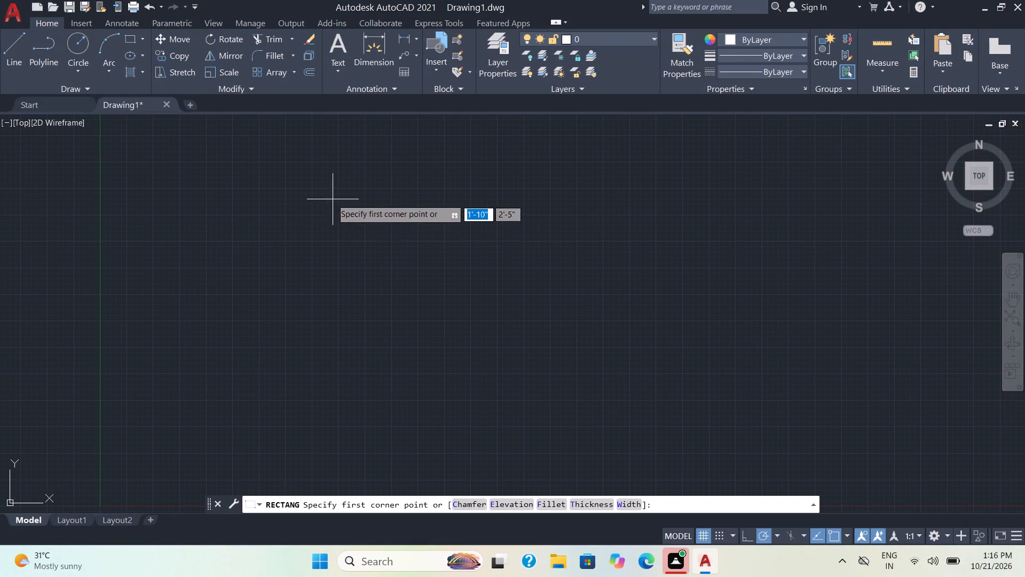
left_click(326, 196)
key("d")
key("Return")
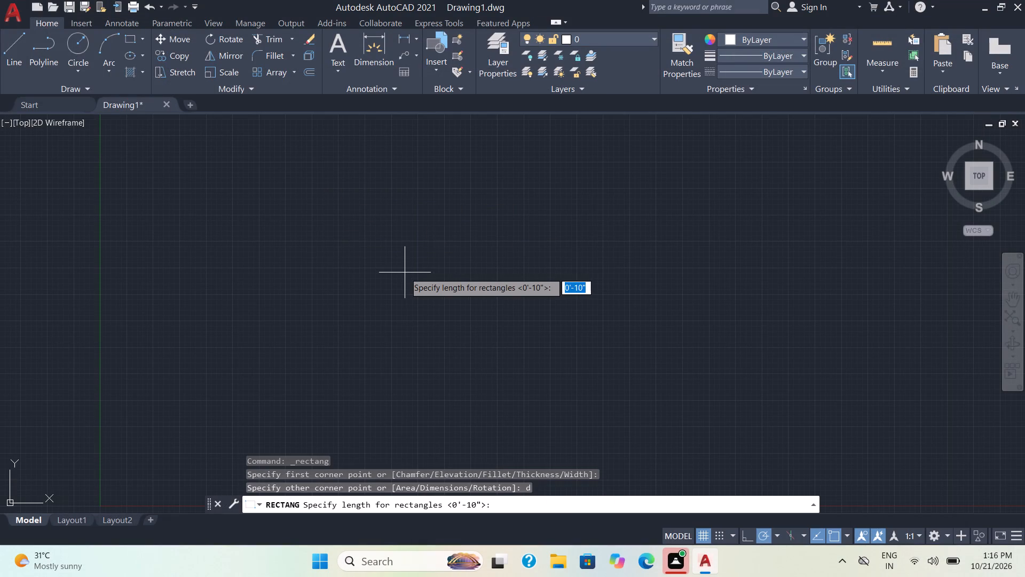
key("4")
key("0")
key("Return")
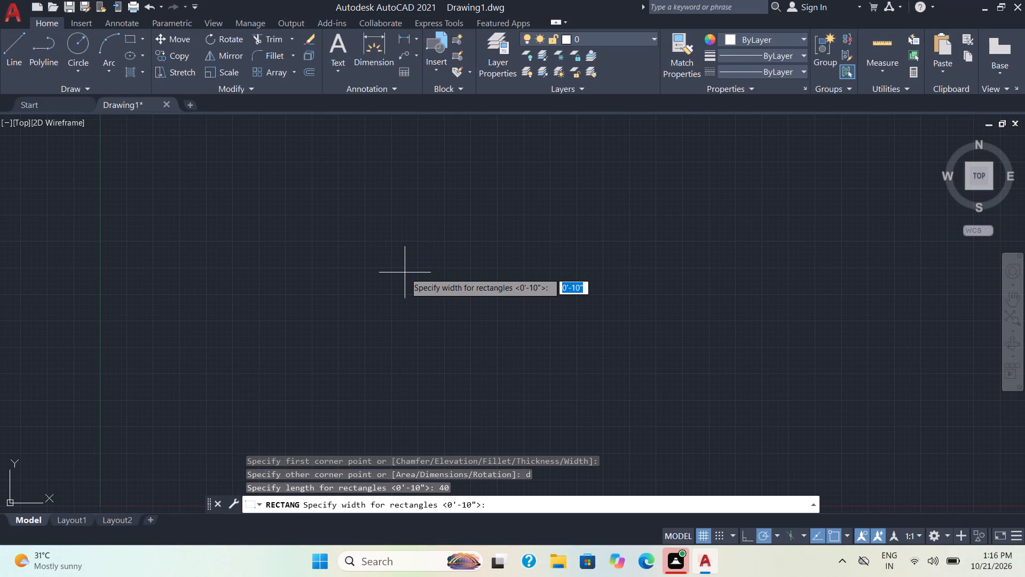
type("50")
key("Return")
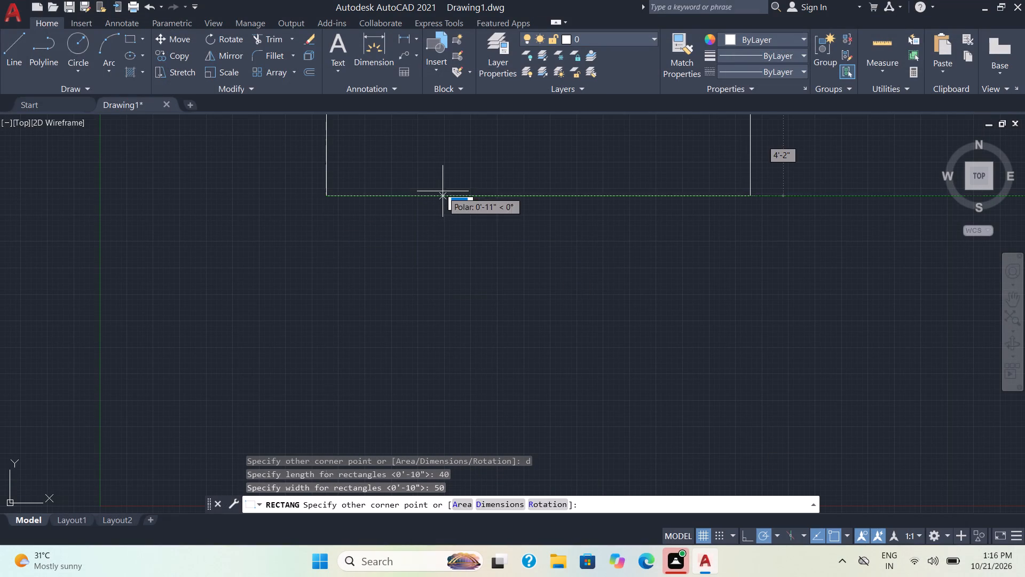
left_click(441, 185)
Move the rectangle horizontally by its lower corner, farther away from the drawing's Y axis.
scroll(456, 232, "down", 2)
middle_click_drag(521, 289, 431, 419)
left_click(507, 414)
left_click(328, 259)
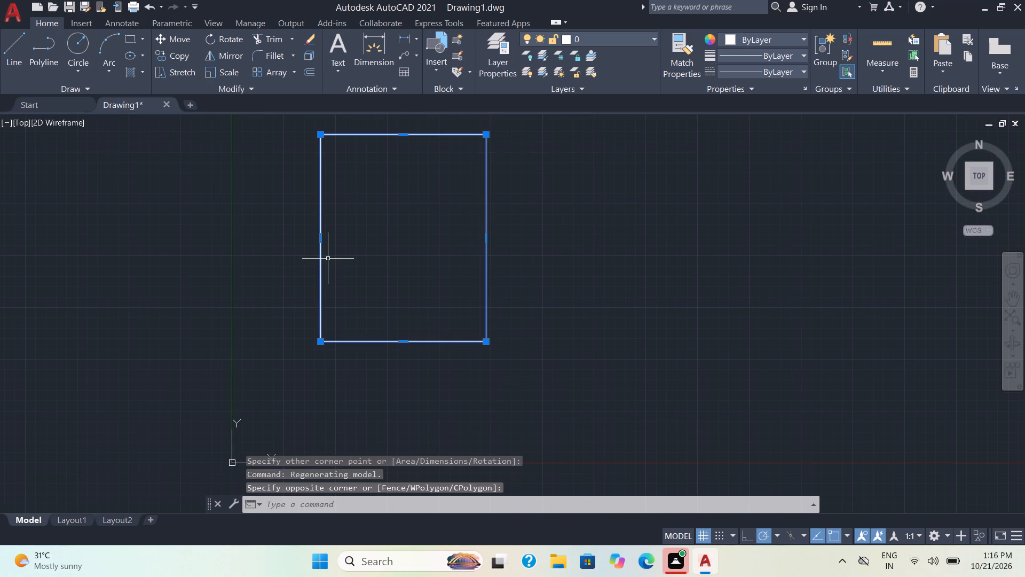
key("m")
key("Return")
left_click_drag(483, 258, 610, 264)
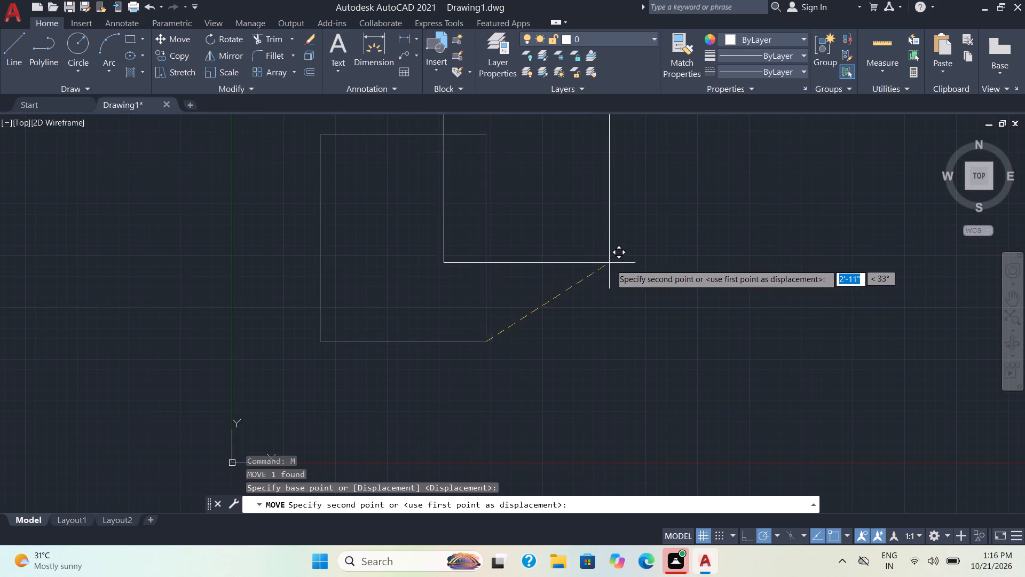
left_click_drag(610, 264, 680, 336)
left_click(680, 336)
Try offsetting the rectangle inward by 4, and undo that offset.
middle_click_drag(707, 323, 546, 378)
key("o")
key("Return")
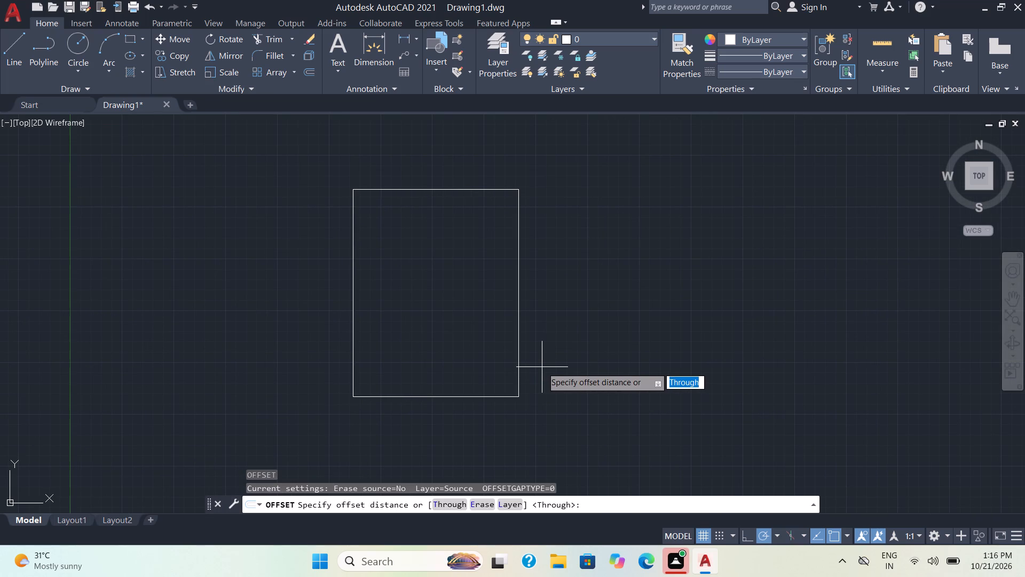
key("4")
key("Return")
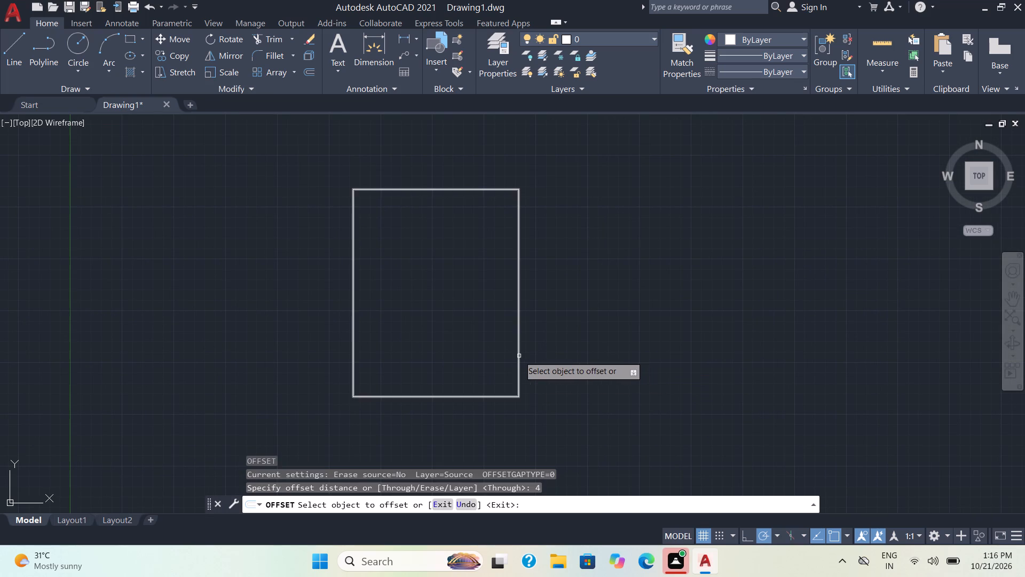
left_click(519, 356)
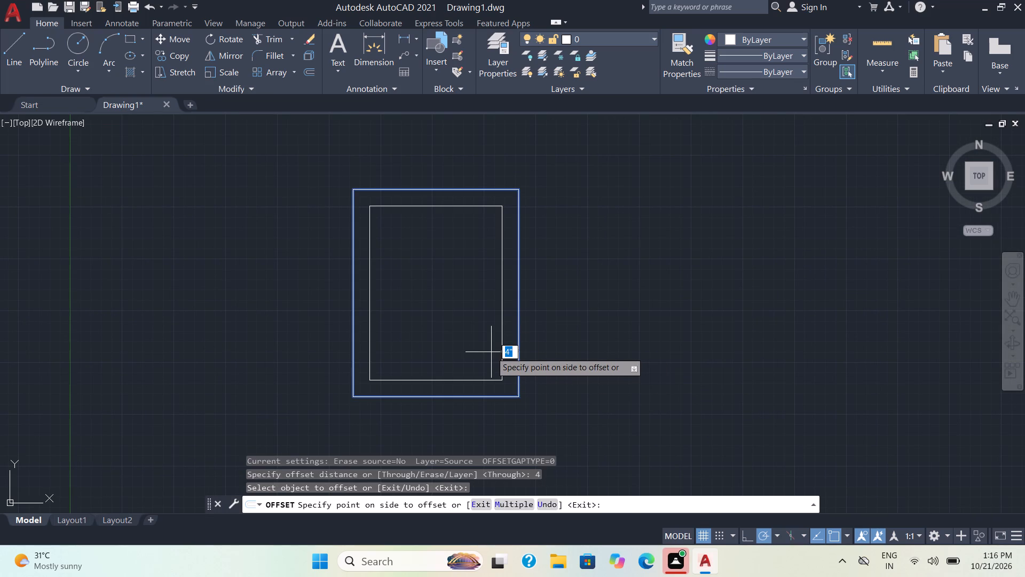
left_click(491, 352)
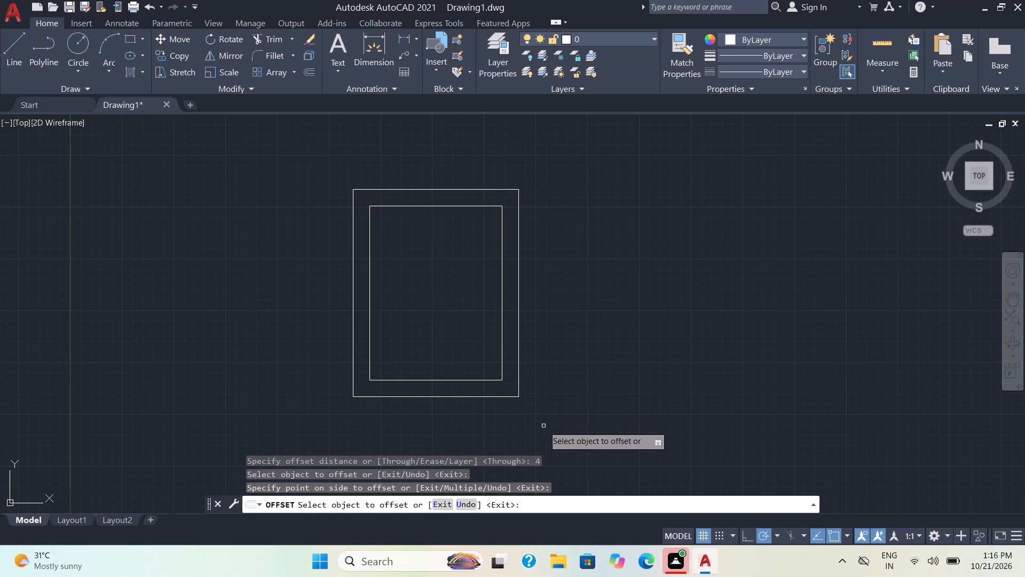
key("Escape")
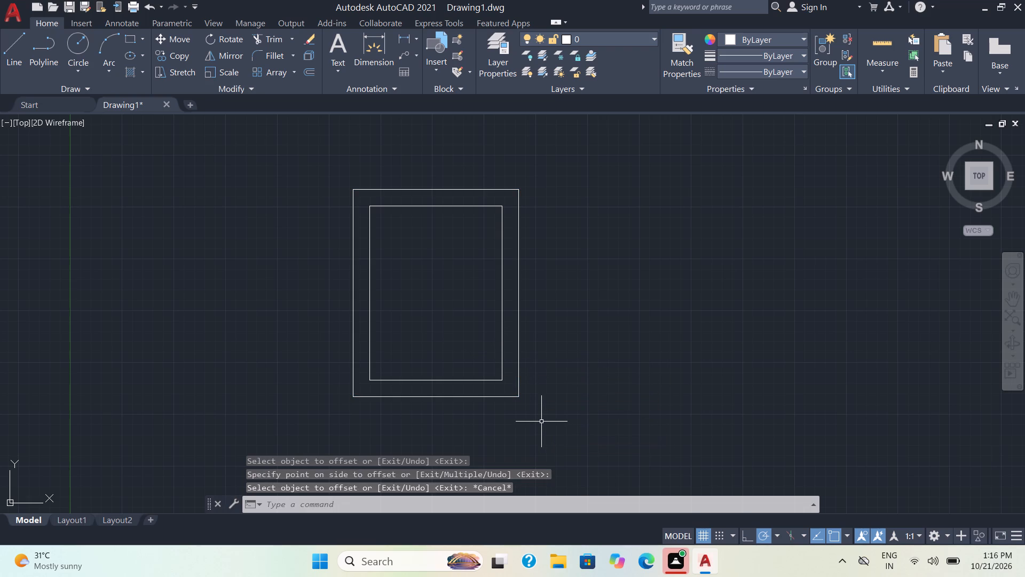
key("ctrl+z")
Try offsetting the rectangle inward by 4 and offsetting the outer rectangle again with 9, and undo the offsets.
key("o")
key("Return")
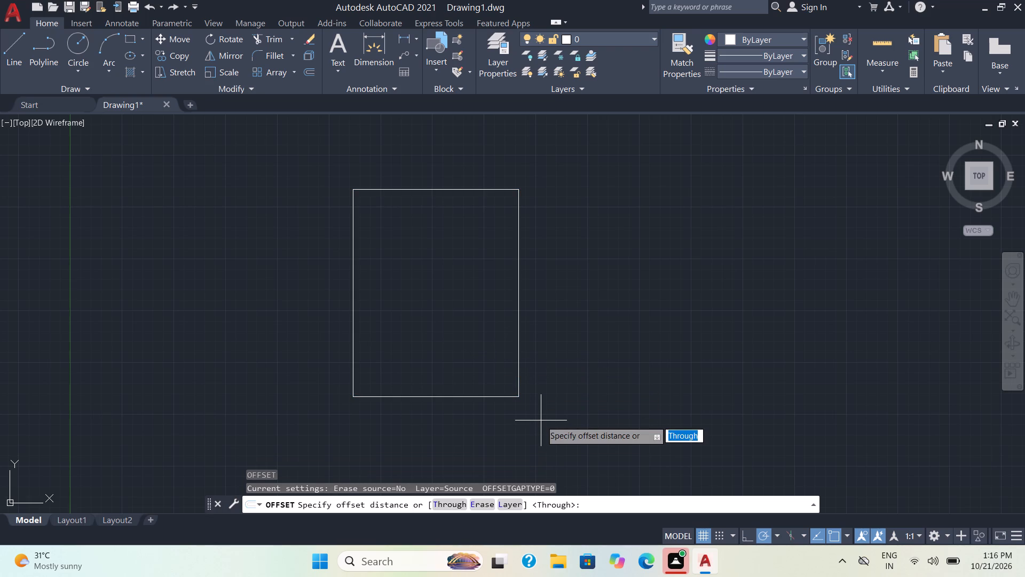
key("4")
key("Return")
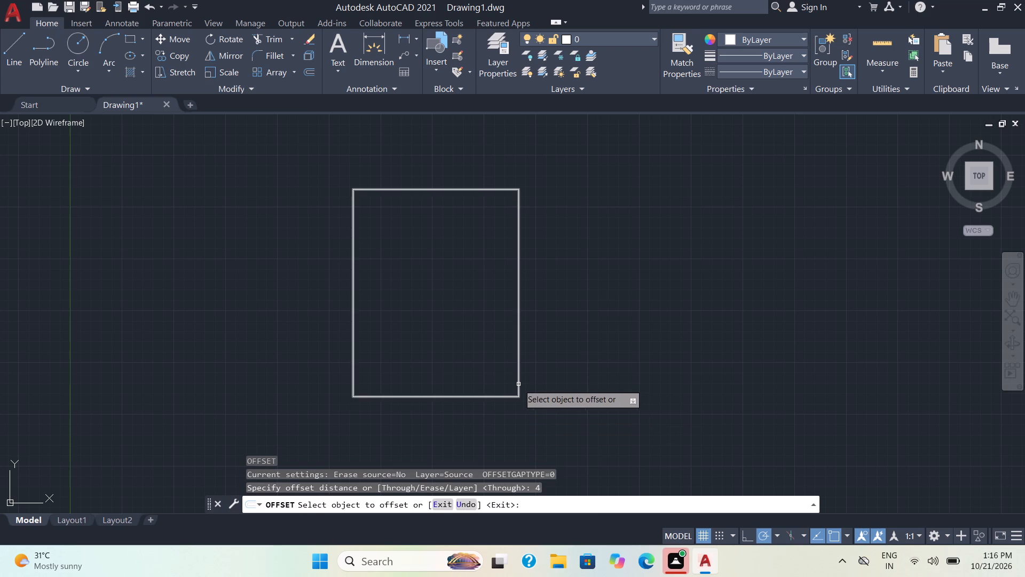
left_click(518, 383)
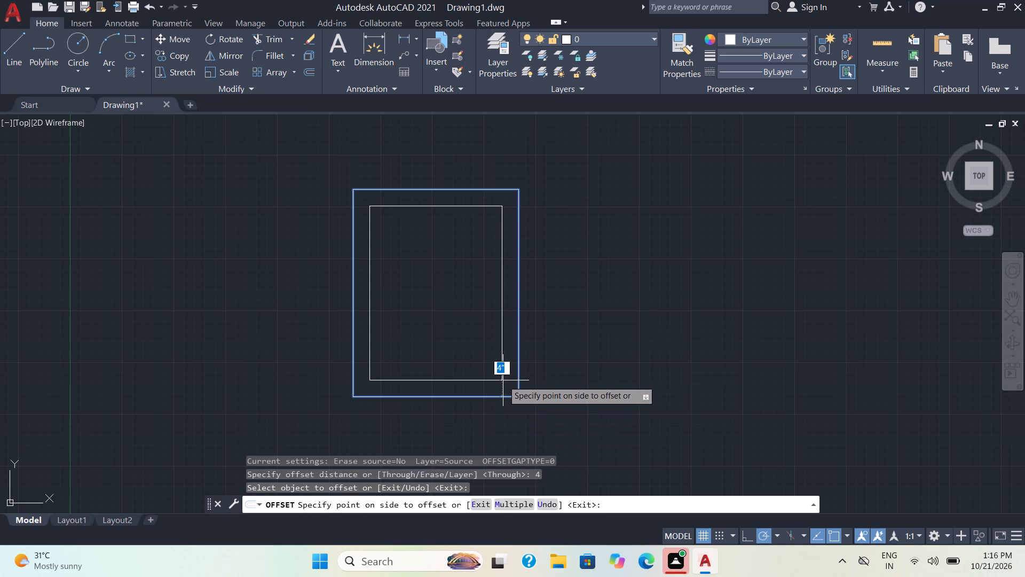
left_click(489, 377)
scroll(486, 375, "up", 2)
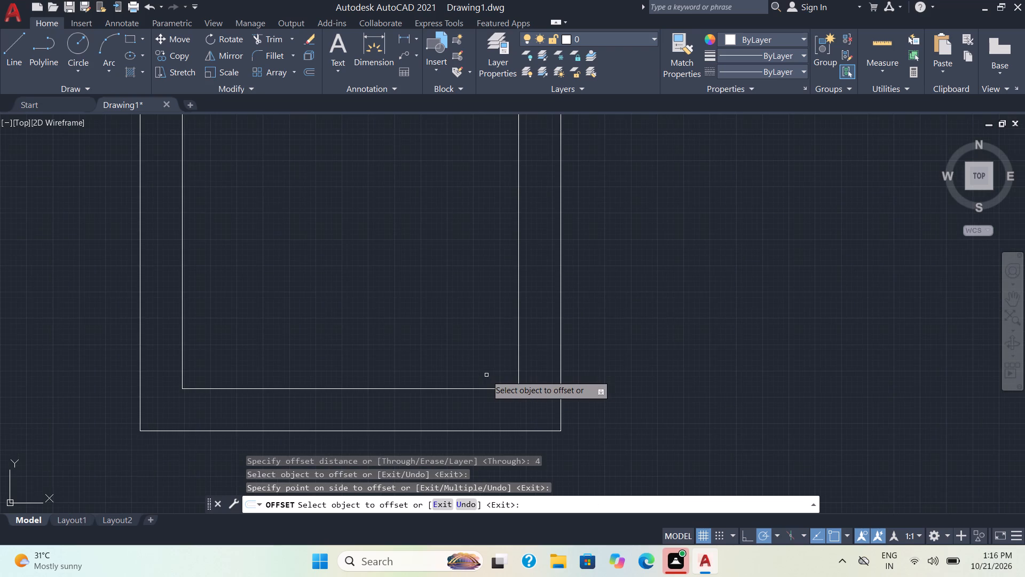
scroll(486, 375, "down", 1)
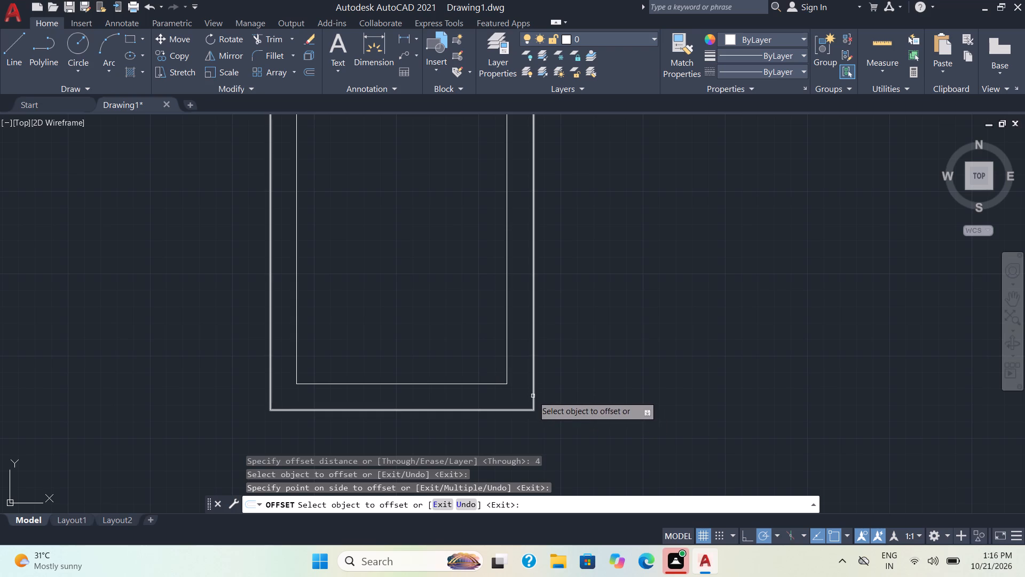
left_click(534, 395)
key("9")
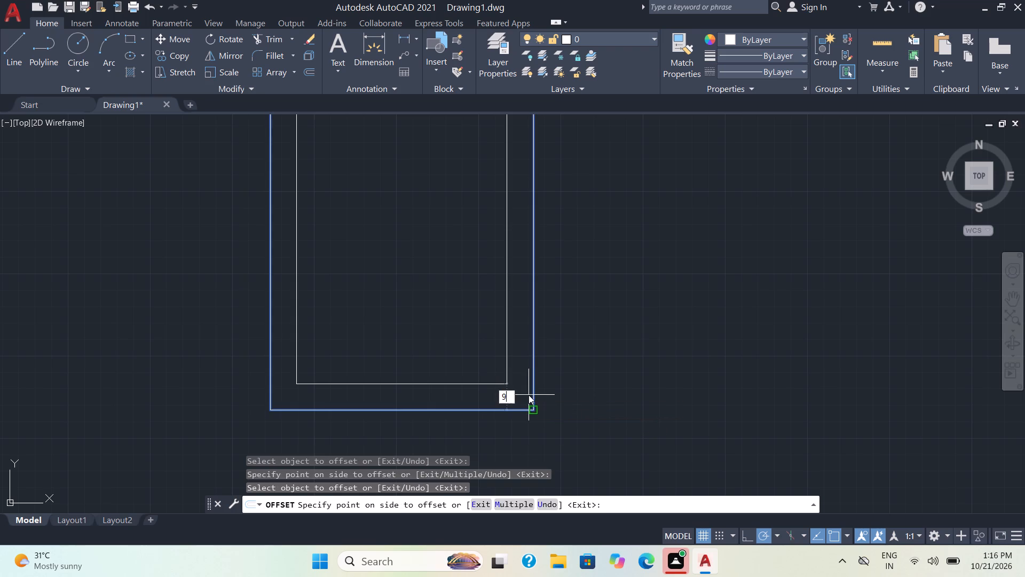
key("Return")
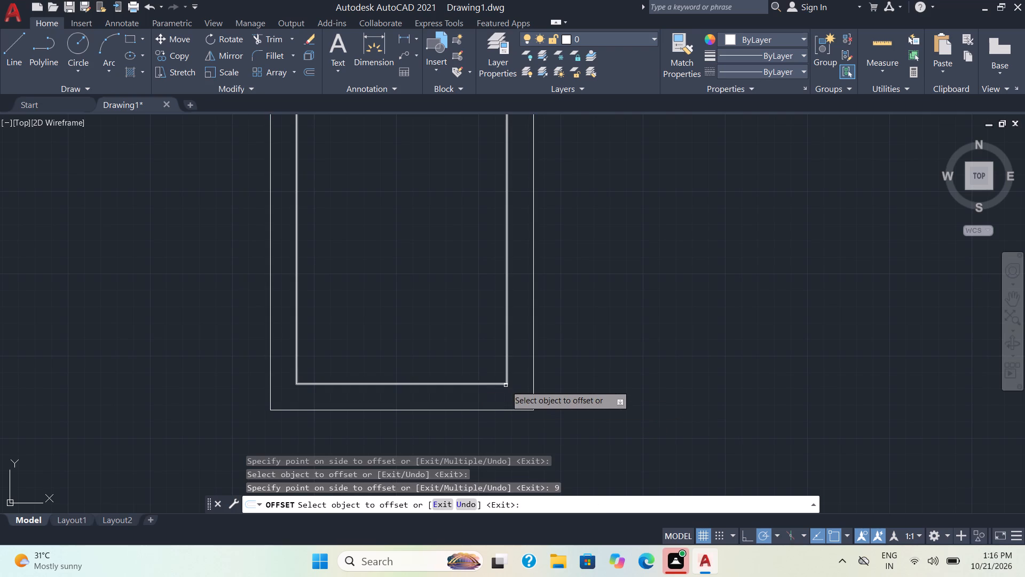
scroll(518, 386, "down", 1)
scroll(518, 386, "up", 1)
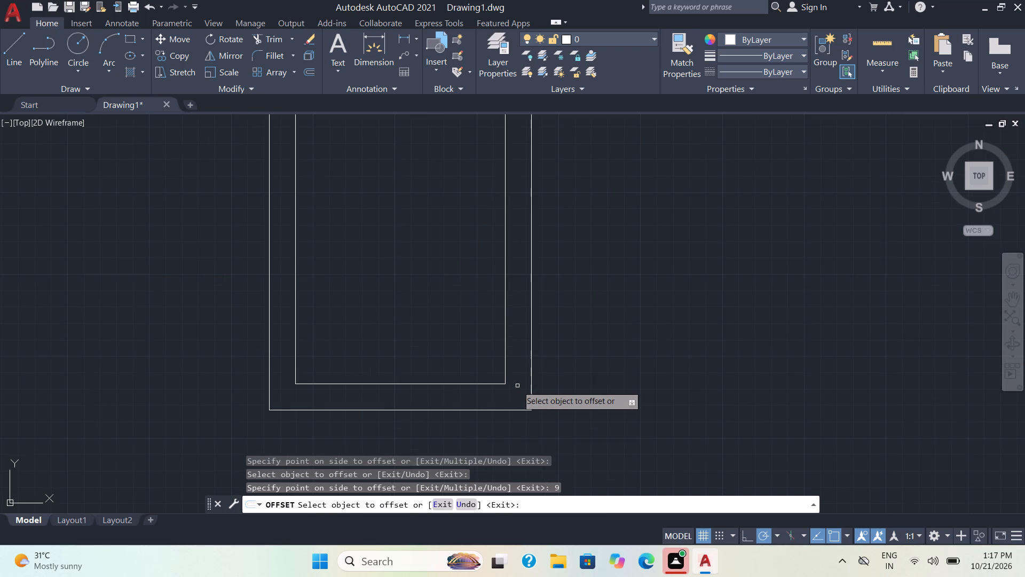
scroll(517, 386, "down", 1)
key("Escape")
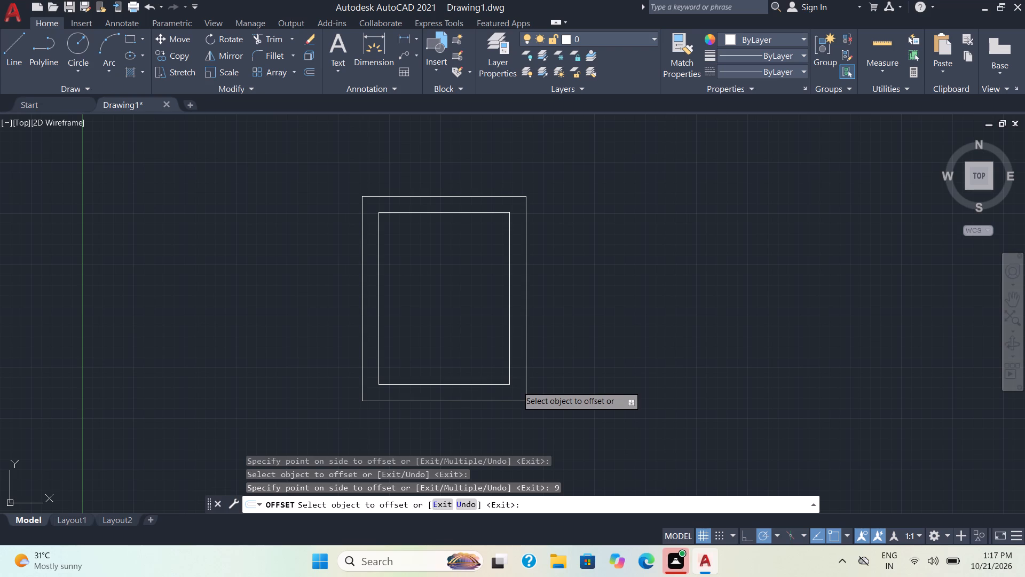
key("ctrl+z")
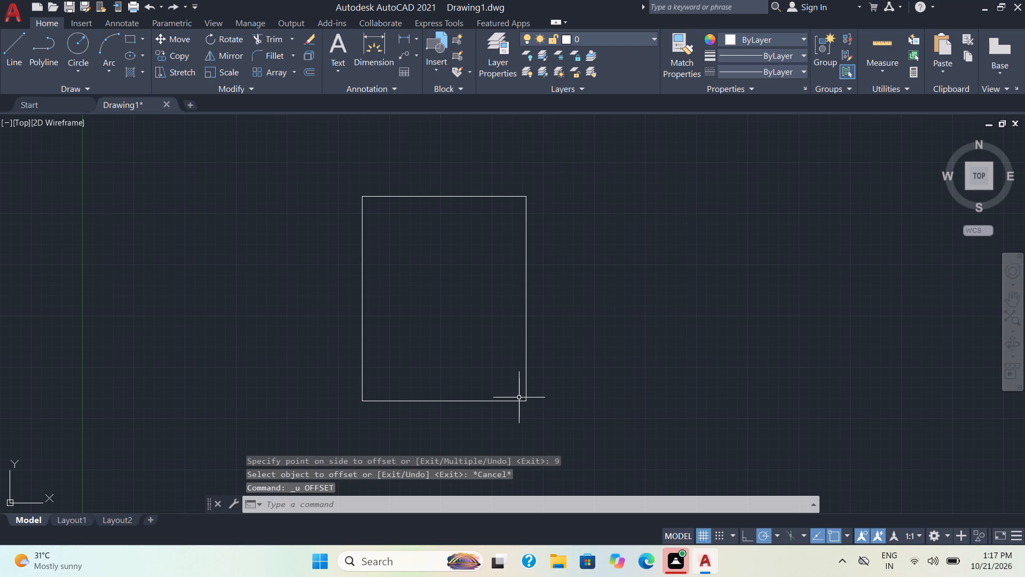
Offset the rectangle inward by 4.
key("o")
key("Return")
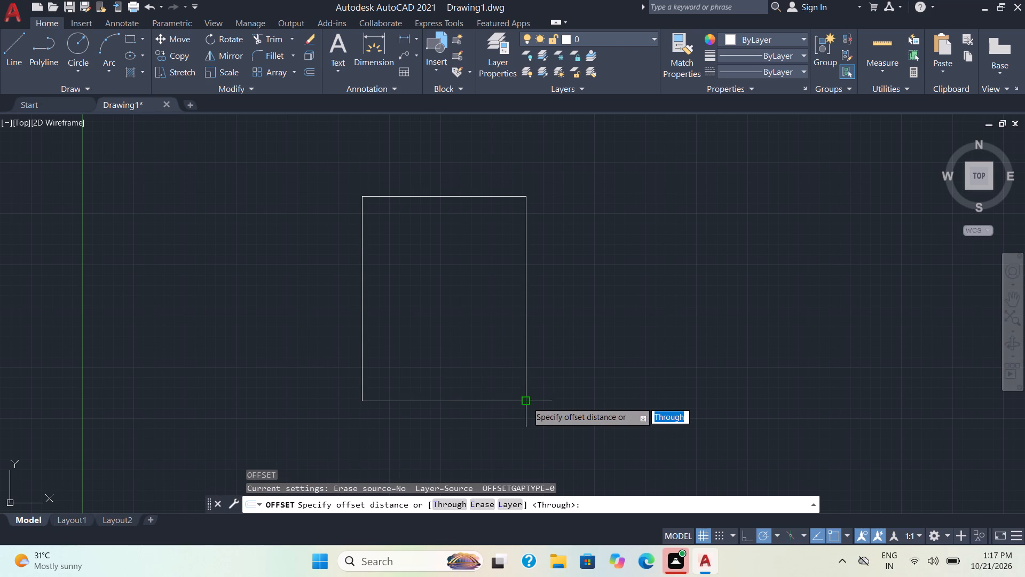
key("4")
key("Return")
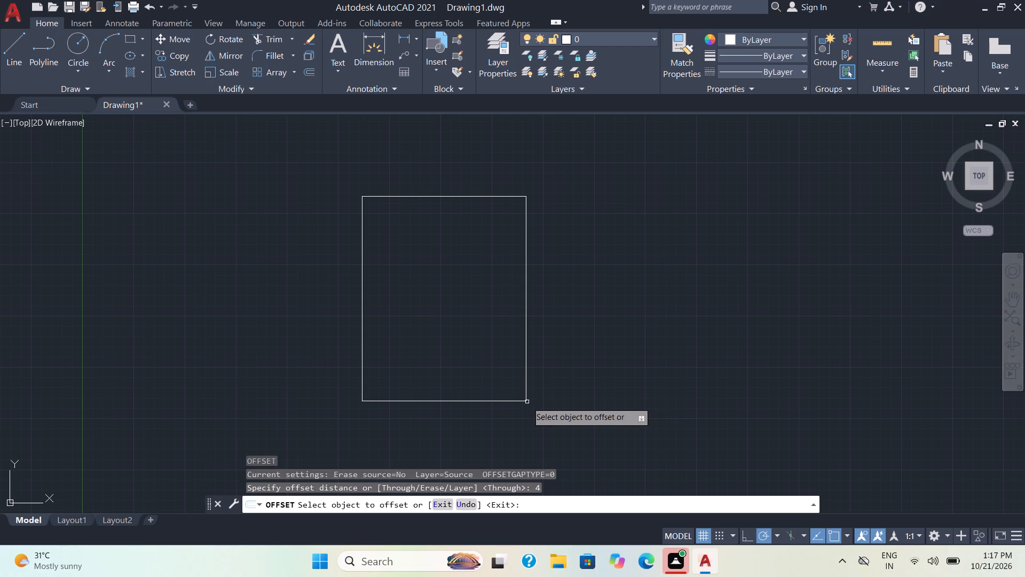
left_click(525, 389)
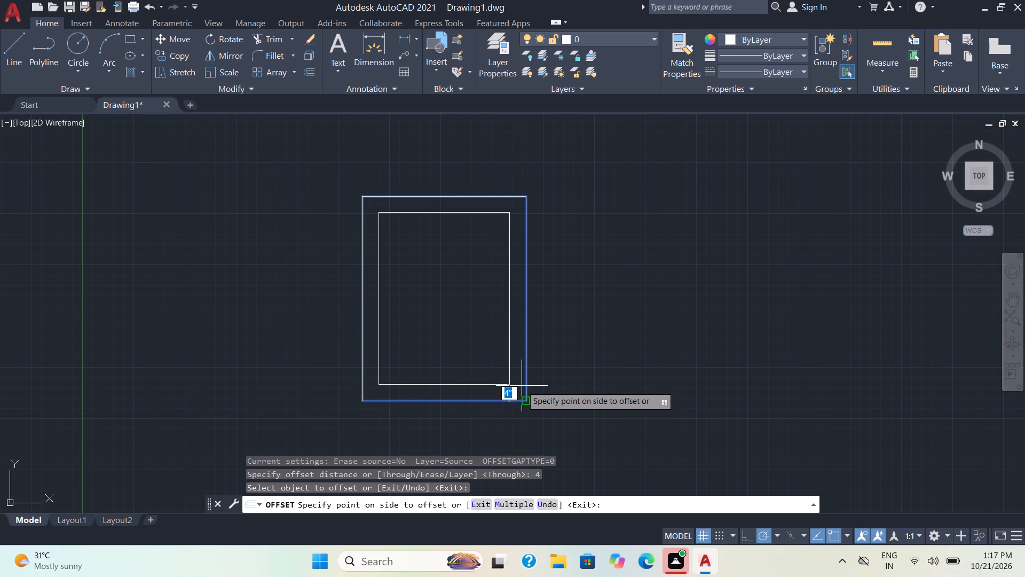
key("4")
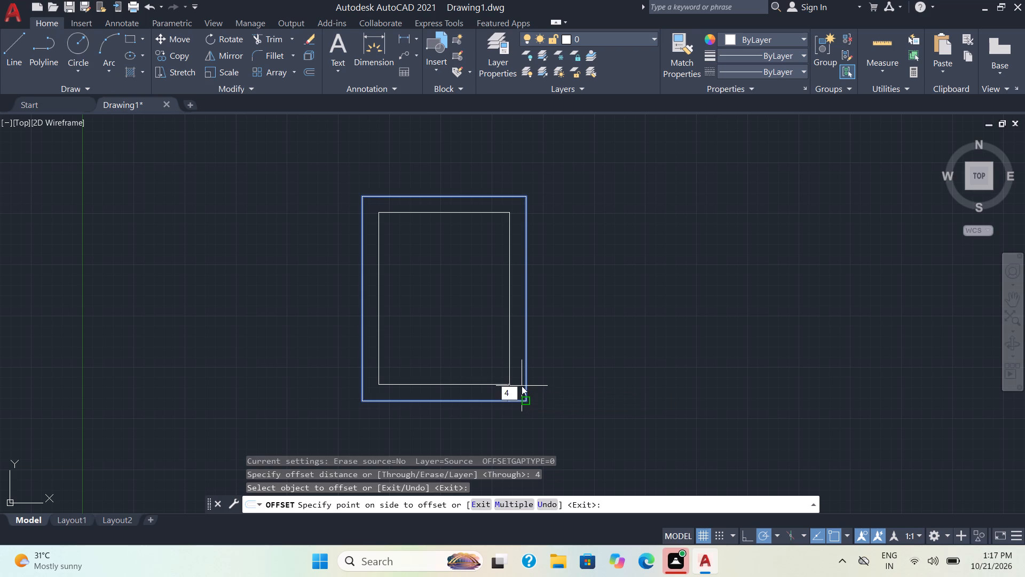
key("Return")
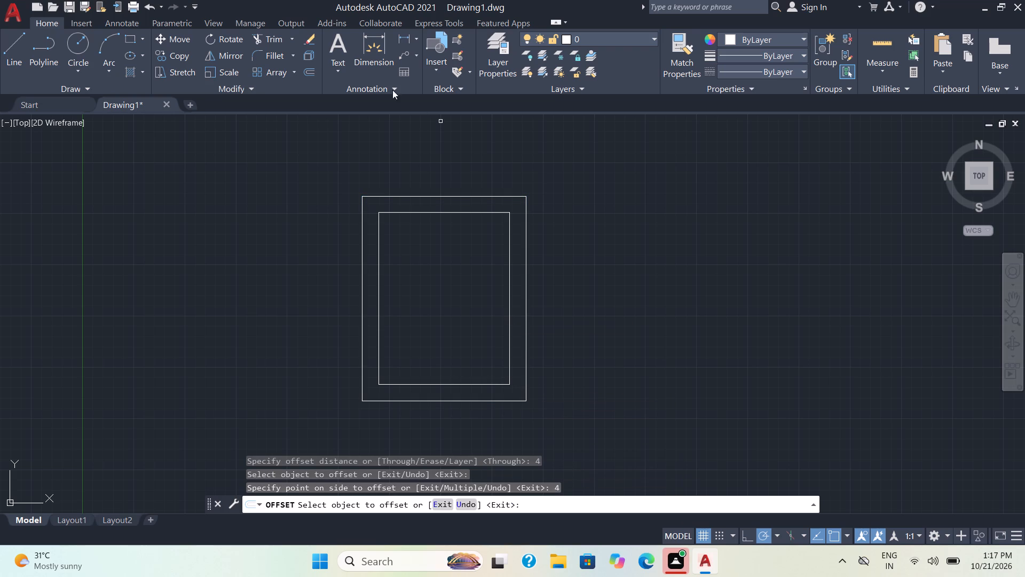
Quick-measure the sizes of the two rectangles and the gap between them.
left_click(880, 44)
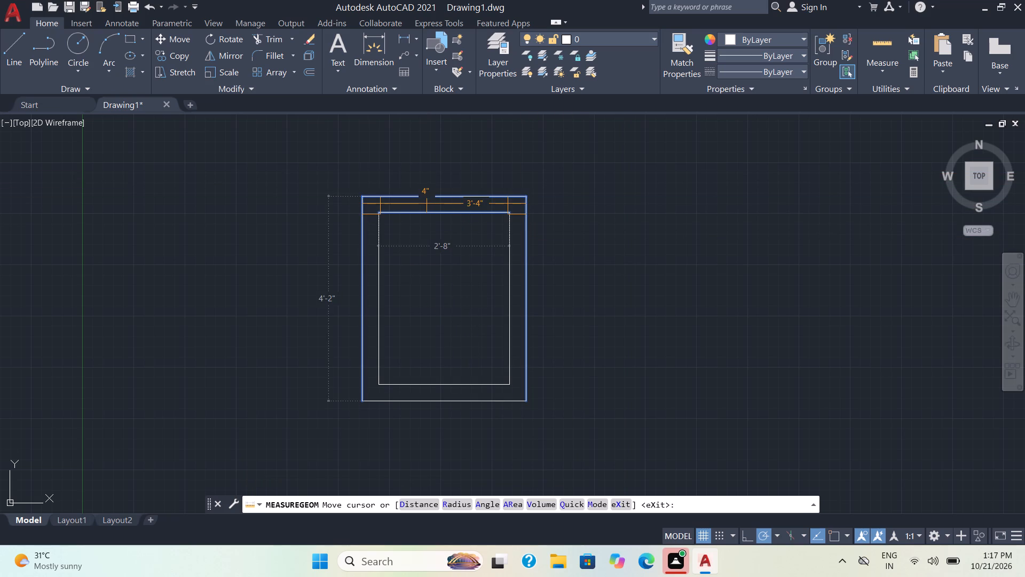
key("Escape")
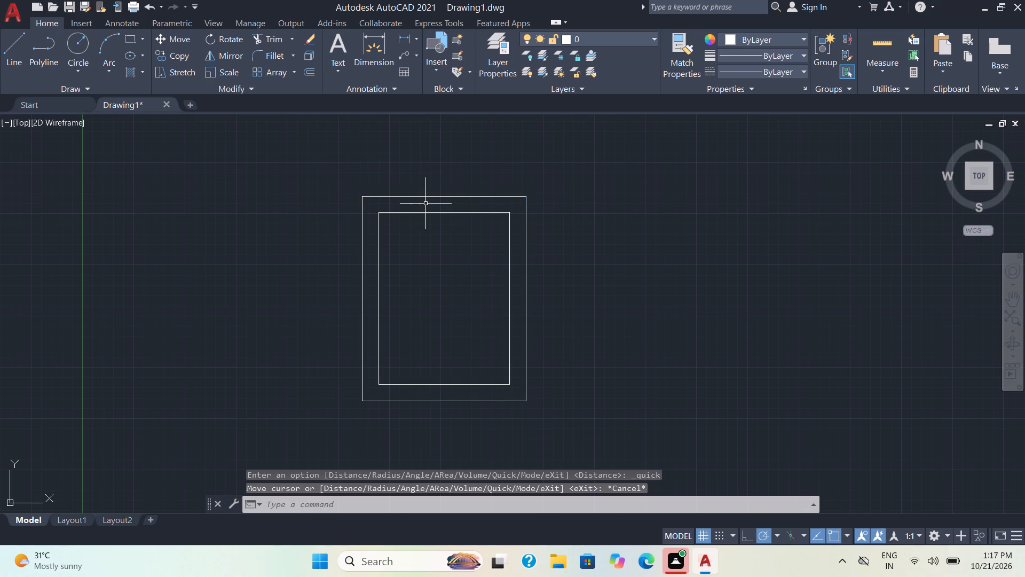
Undo the offset, the rectangle's move and the original rectangle.
key("ctrl+z")
key("ctrl+z")
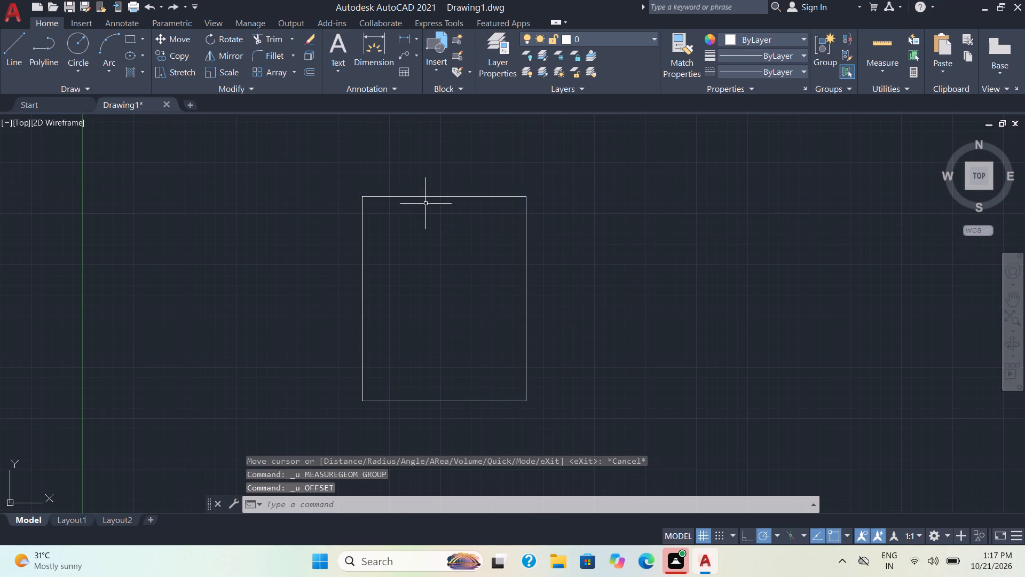
key("ctrl+z")
key("ctrl+z")
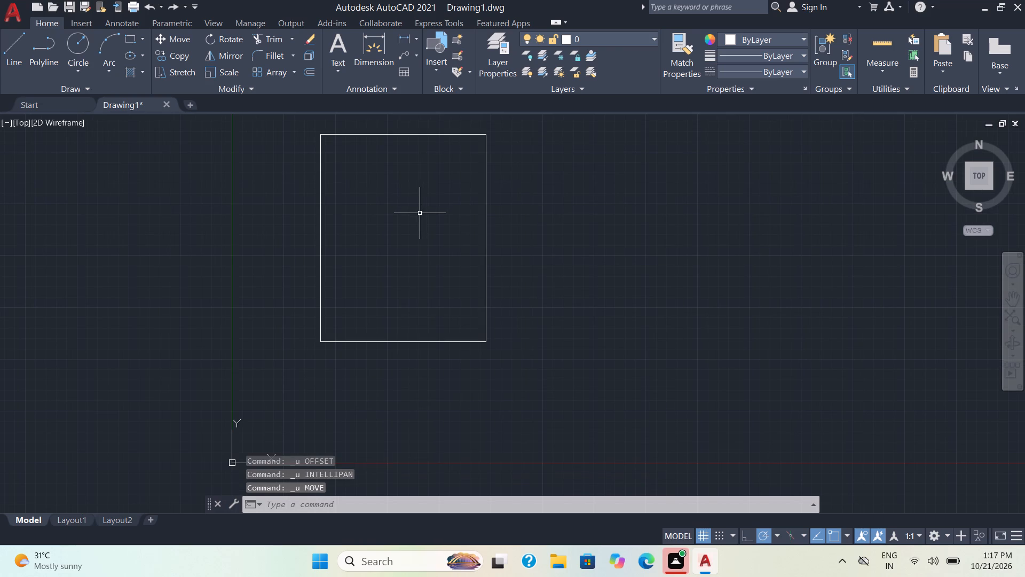
key("ctrl+z")
key("ctrl+z")
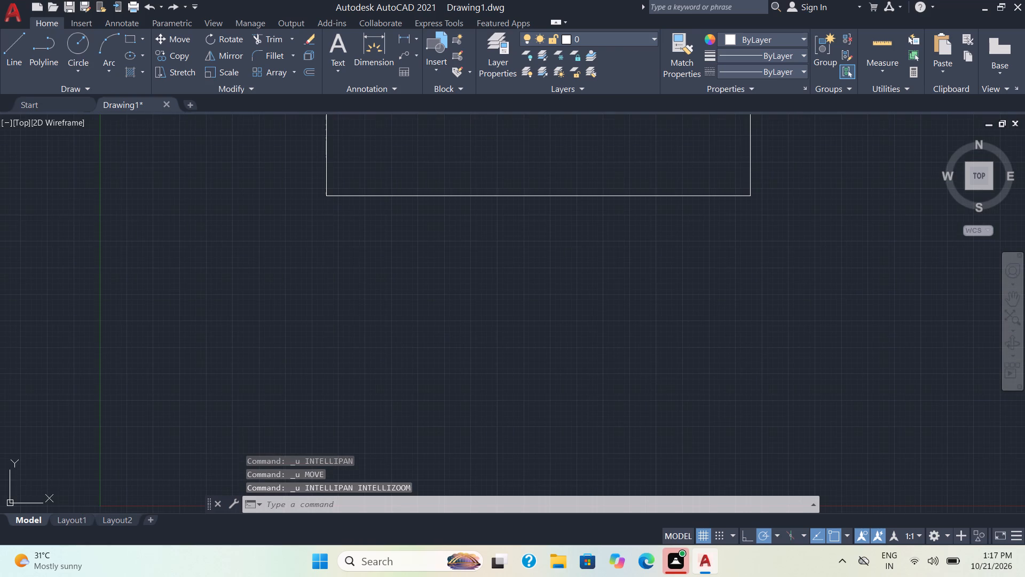
Draw a rectangle by dimensions, with length 40' and width 50', placed above the X axis.
scroll(417, 218, "down", 2)
middle_click_drag(416, 219, 210, 432)
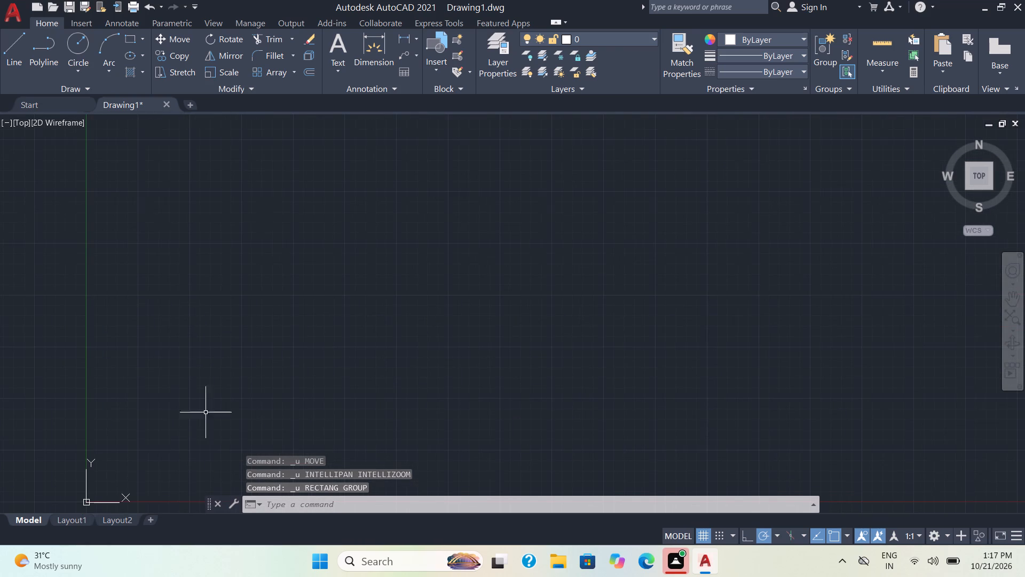
left_click(124, 33)
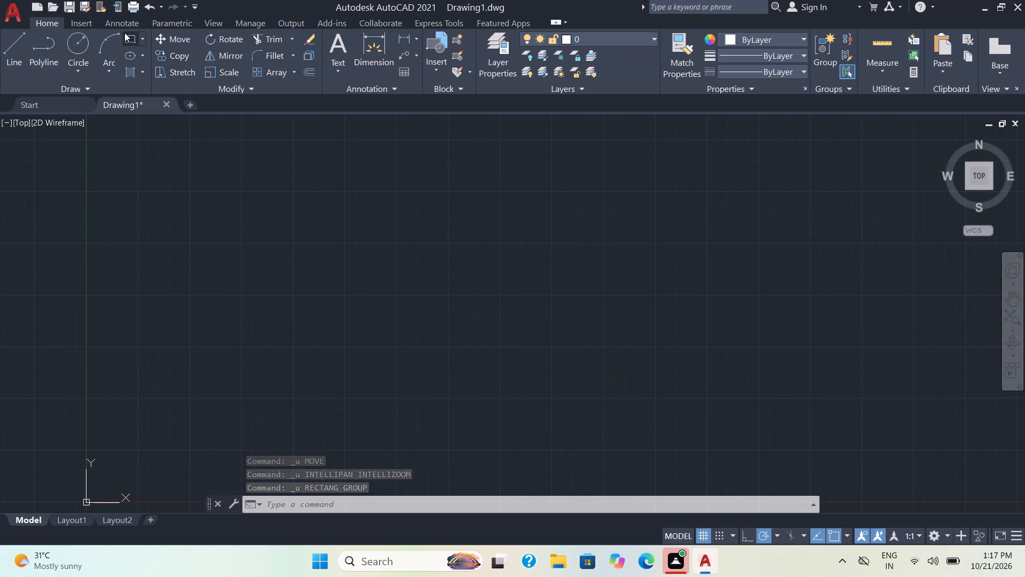
left_click(307, 165)
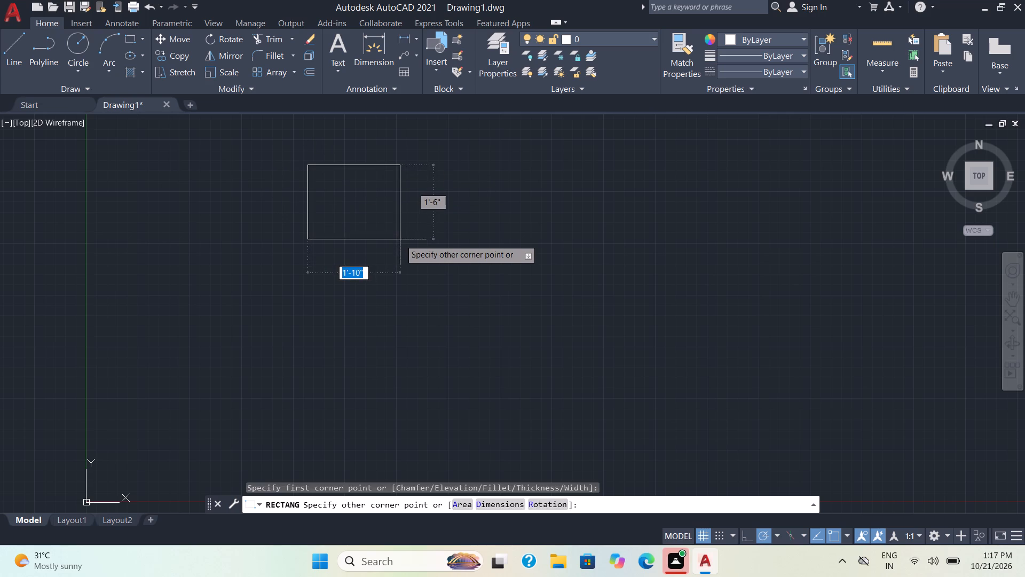
key("d")
key("Return")
type("40")
key("apostrophe")
key("Return")
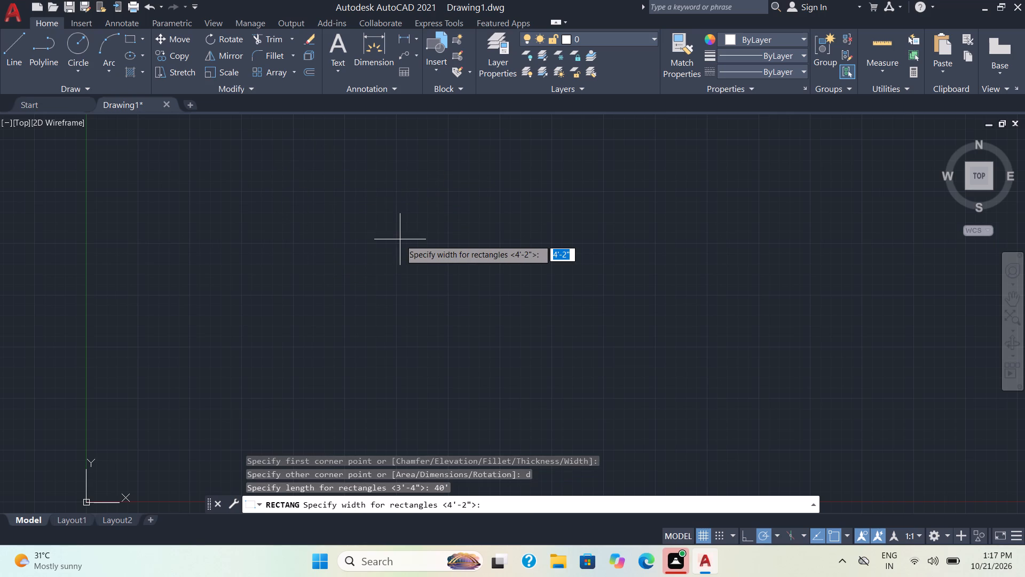
type("50'")
key("Return")
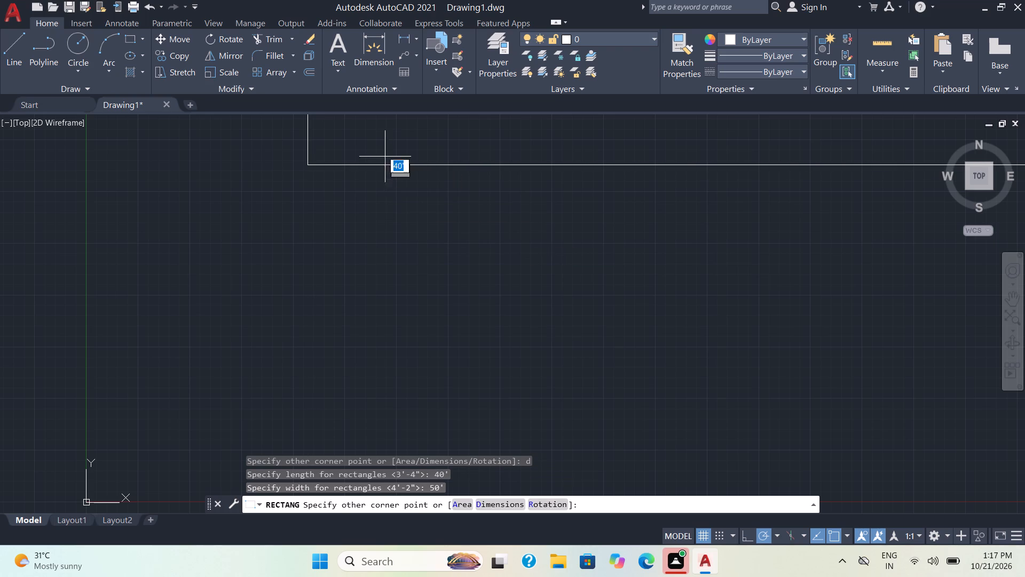
left_click(382, 136)
Move the 40' by 50' rectangle farther from the drawing origin, along both positive X and positive Y.
scroll(409, 208, "down", 2)
scroll(437, 256, "down", 1)
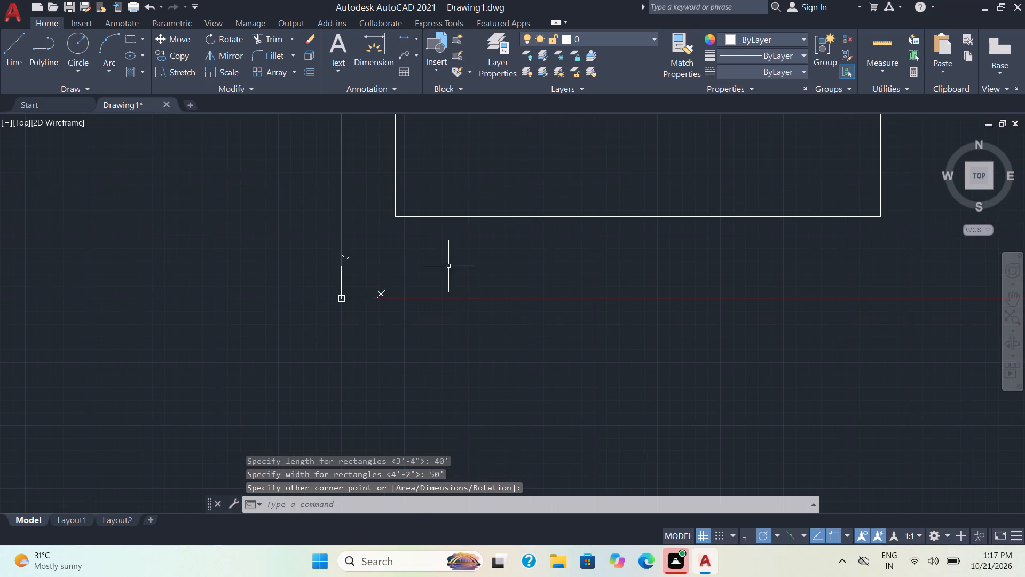
scroll(449, 267, "down", 1)
middle_click_drag(450, 267, 139, 539)
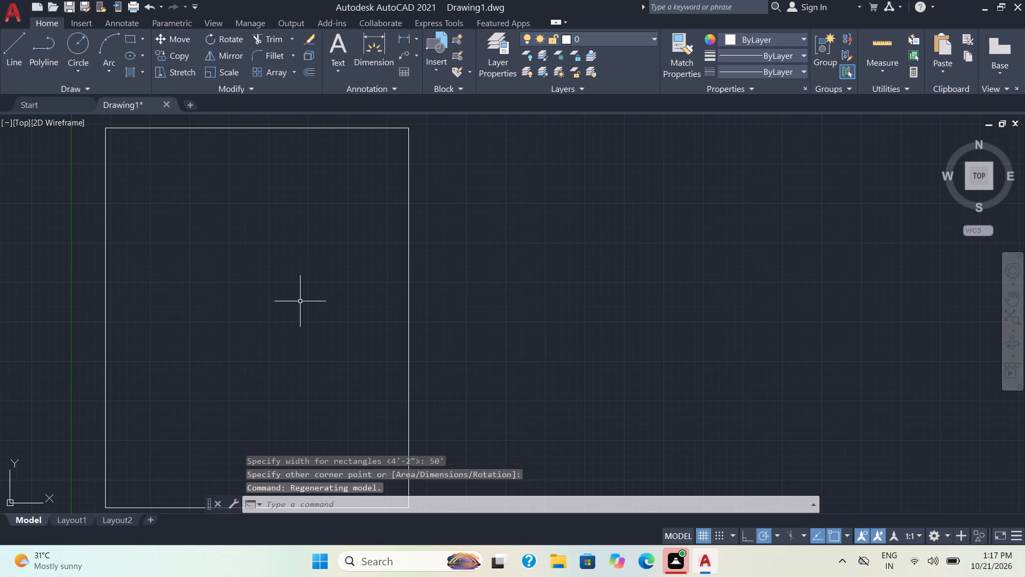
scroll(300, 291, "down", 1)
left_click_drag(471, 401, 445, 390)
left_click(306, 359)
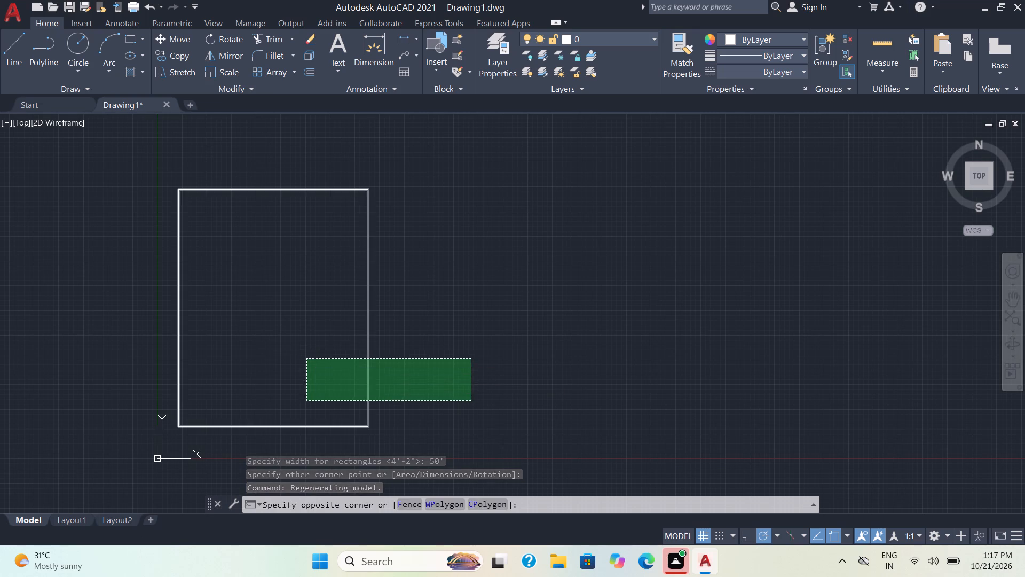
key("m")
key("Return")
left_click_drag(305, 354, 440, 309)
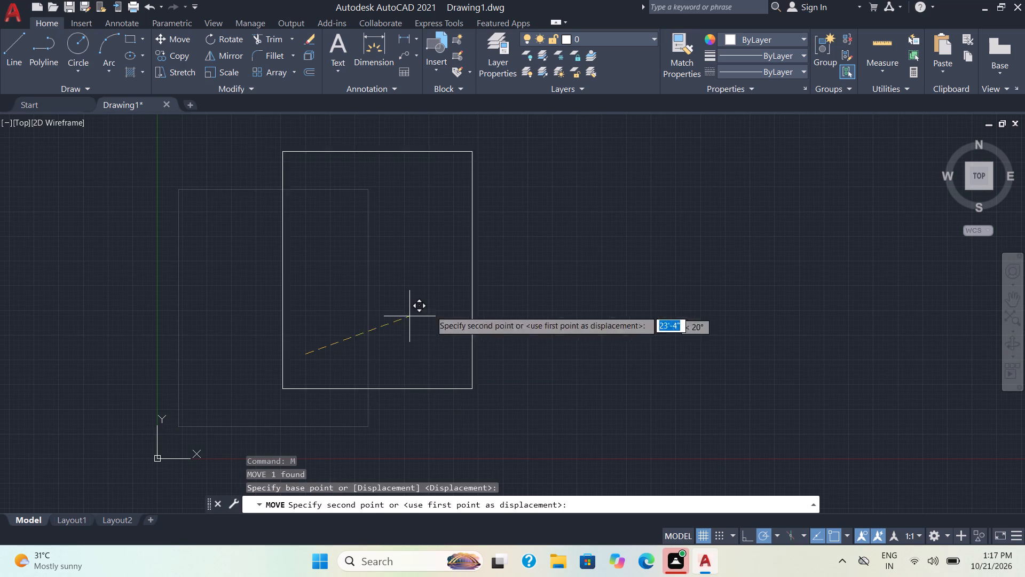
left_click_drag(440, 309, 614, 287)
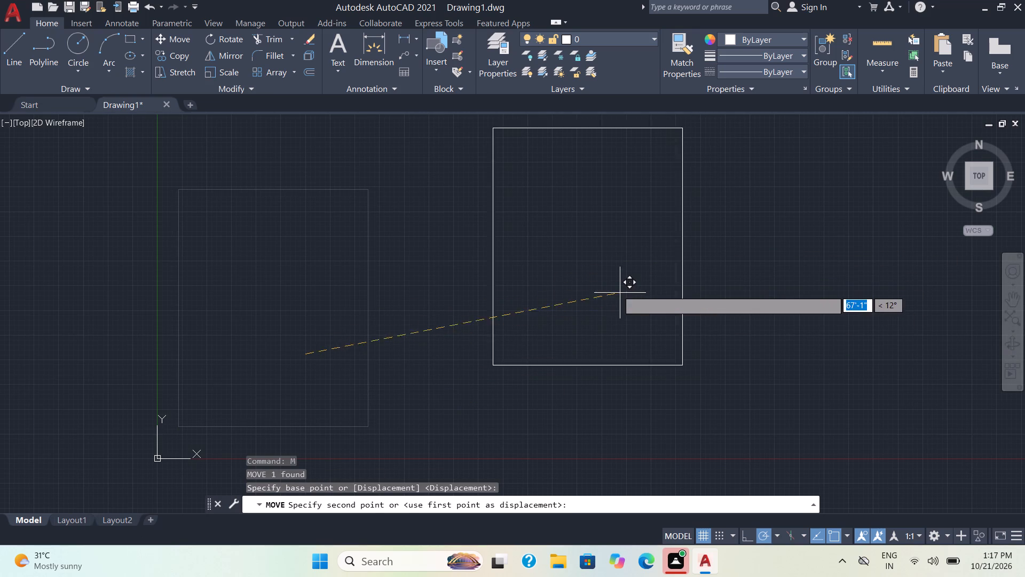
left_click_drag(614, 287, 609, 283)
left_click(609, 283)
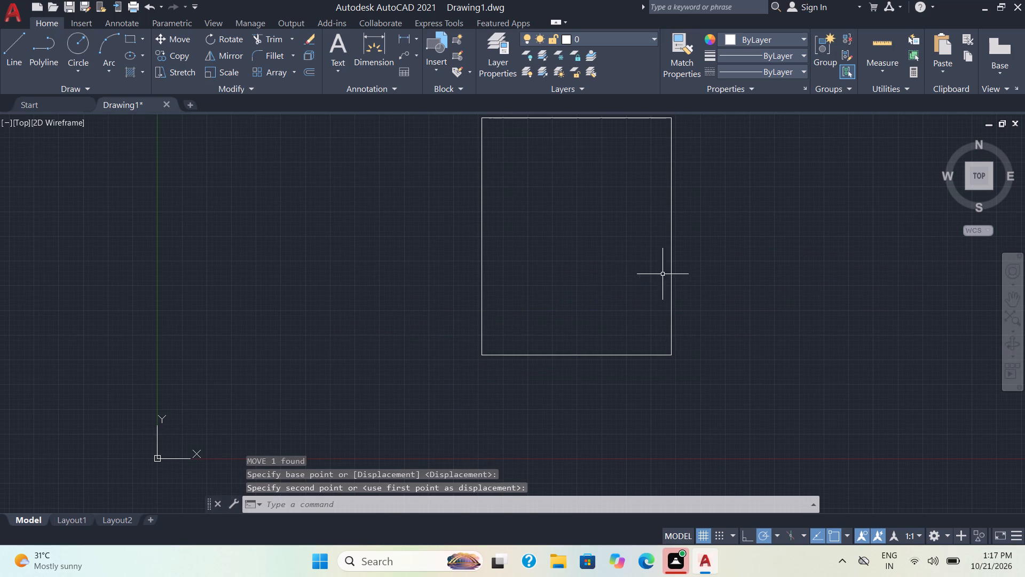
Offset the 40' by 50' rectangle 4" inward to form the outer wall thickness.
middle_click_drag(677, 274, 513, 305)
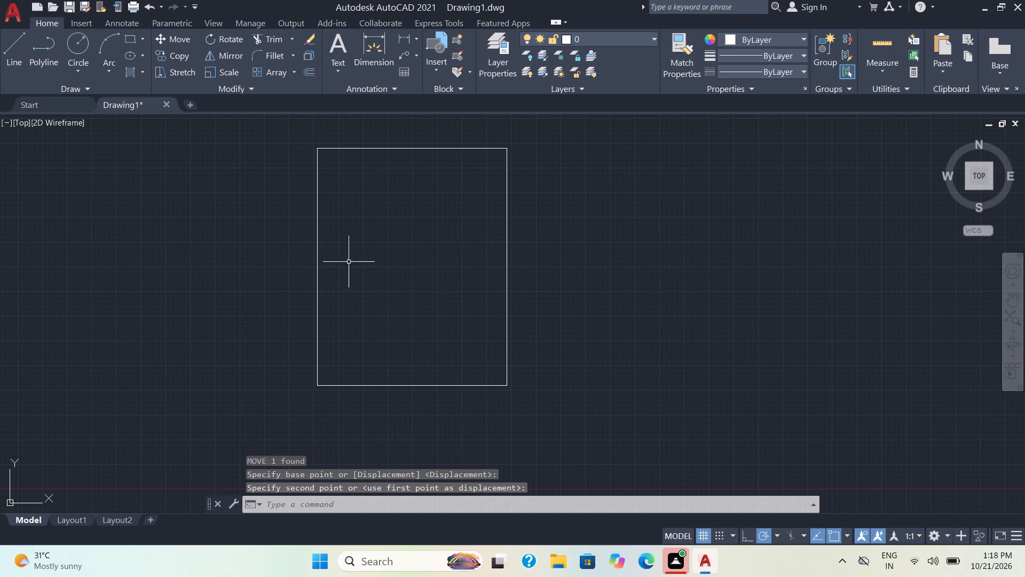
key("o")
key("Return")
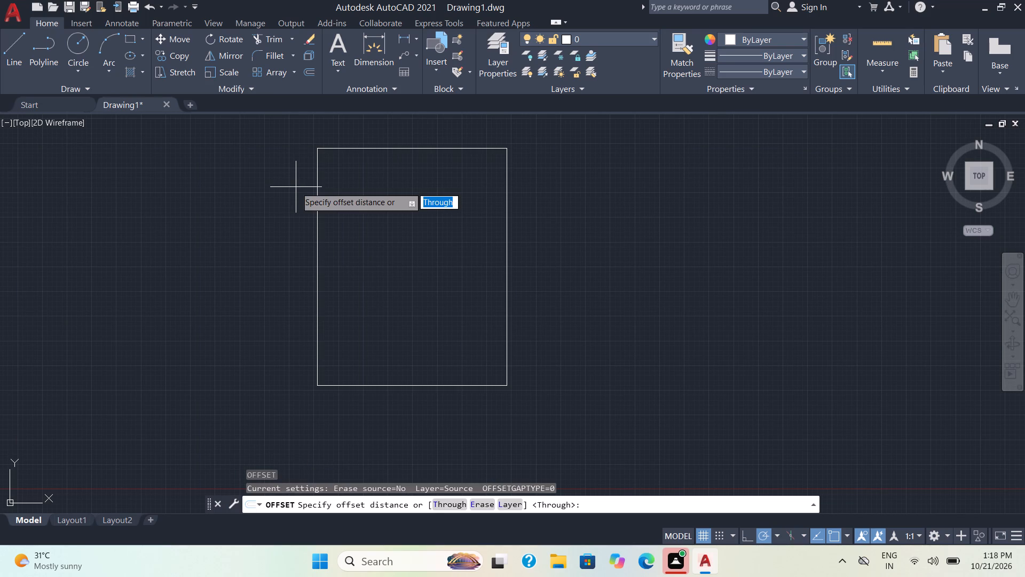
key("4")
key("Return")
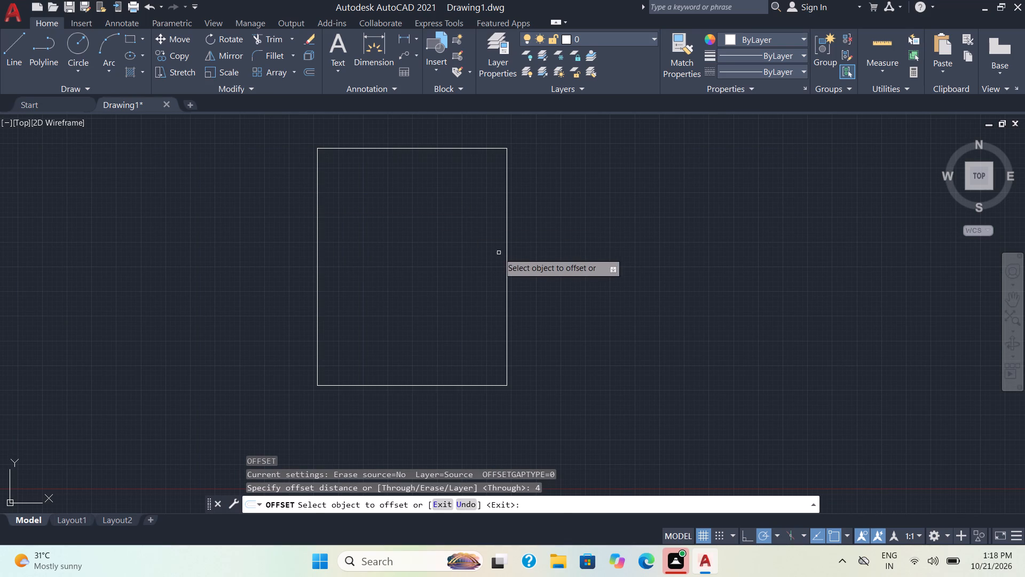
left_click(506, 260)
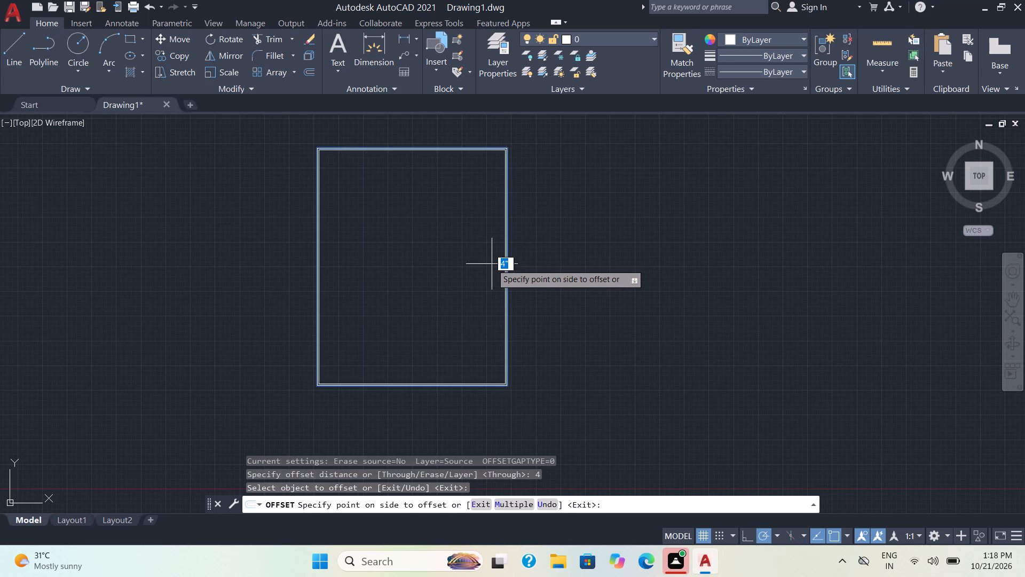
left_click(492, 264)
key("Escape")
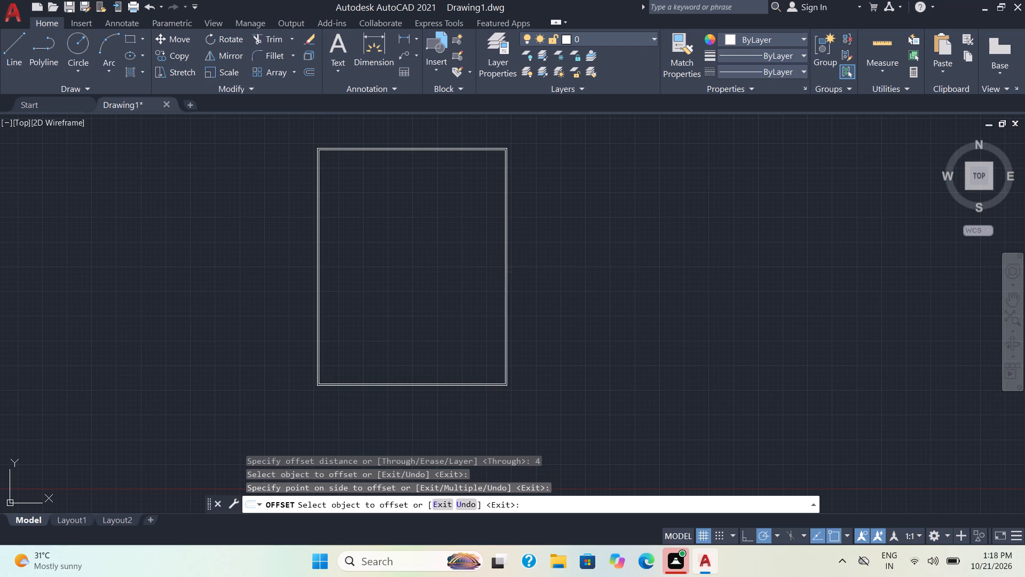
Explode both the outer and the inner rectangle into separate lines.
left_click(557, 440)
left_click(368, 323)
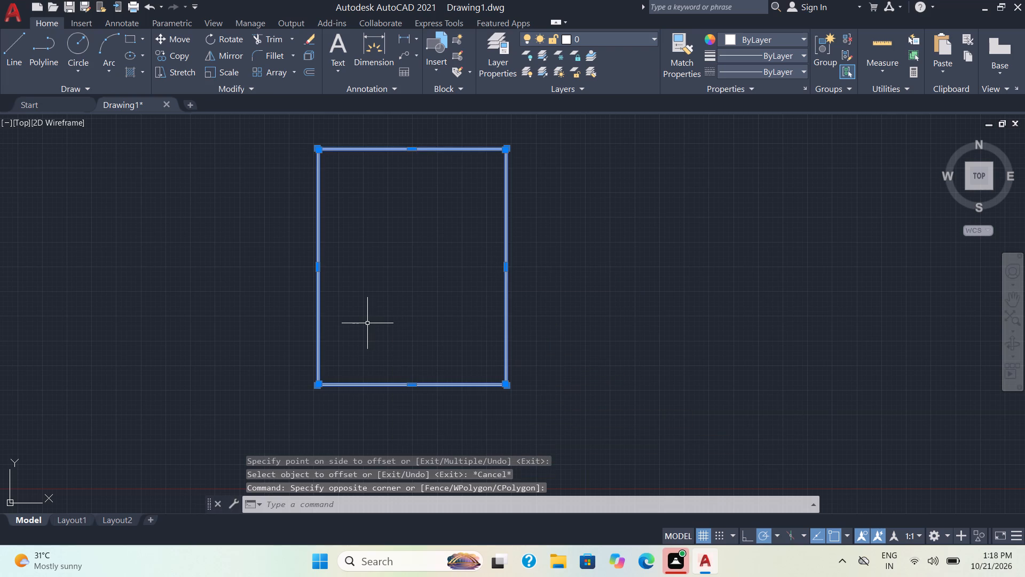
key("x")
key("Return")
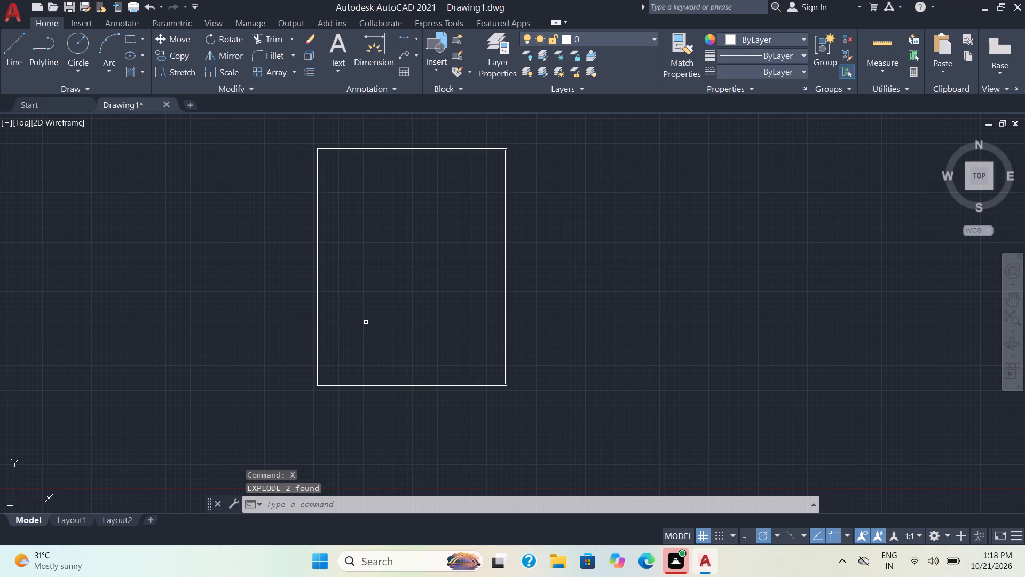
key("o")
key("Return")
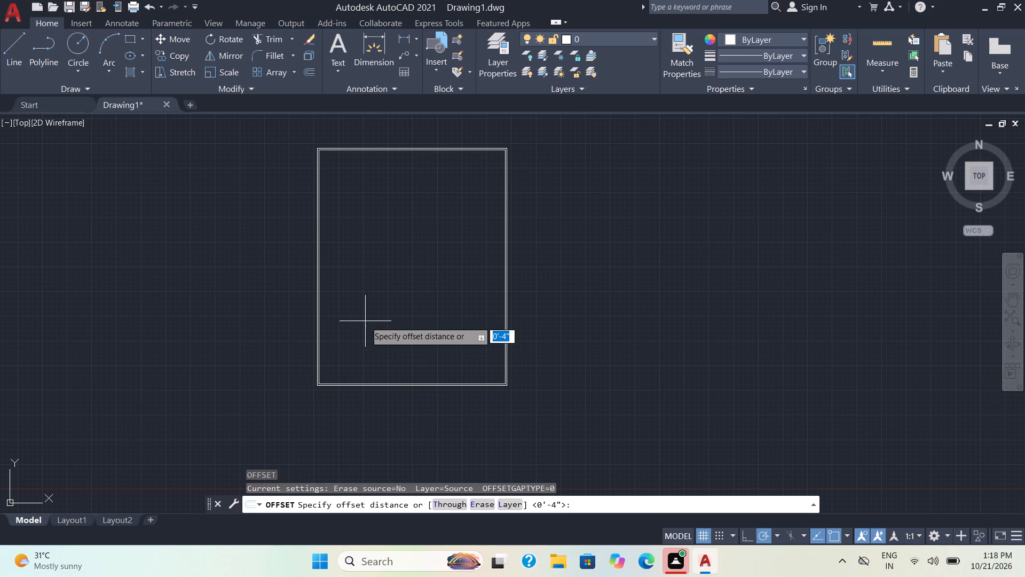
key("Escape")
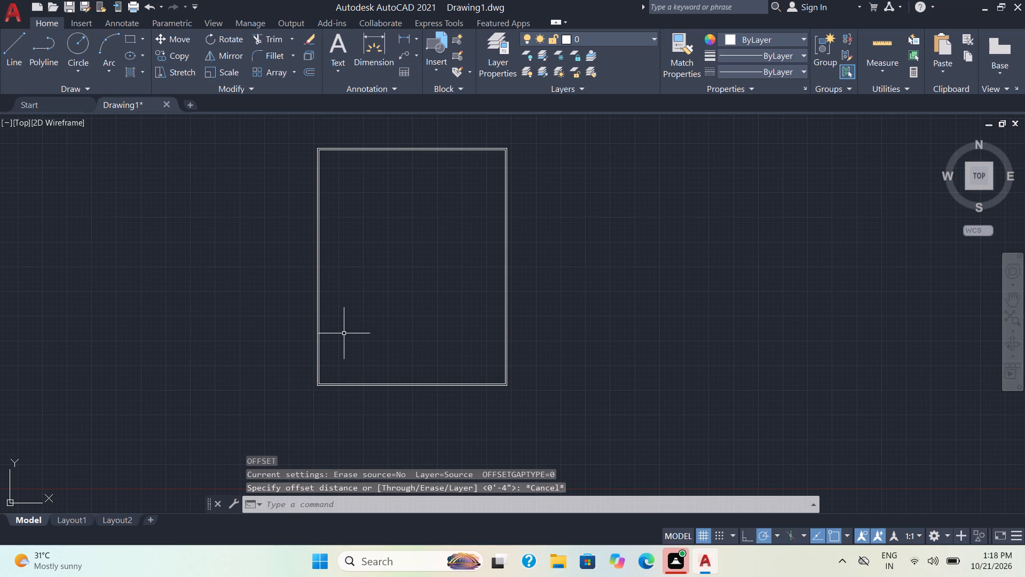
Save the drawing as Single-Story Independent Villa Layout in the Internship\Drawings folder on drive D.
key("ctrl+s")
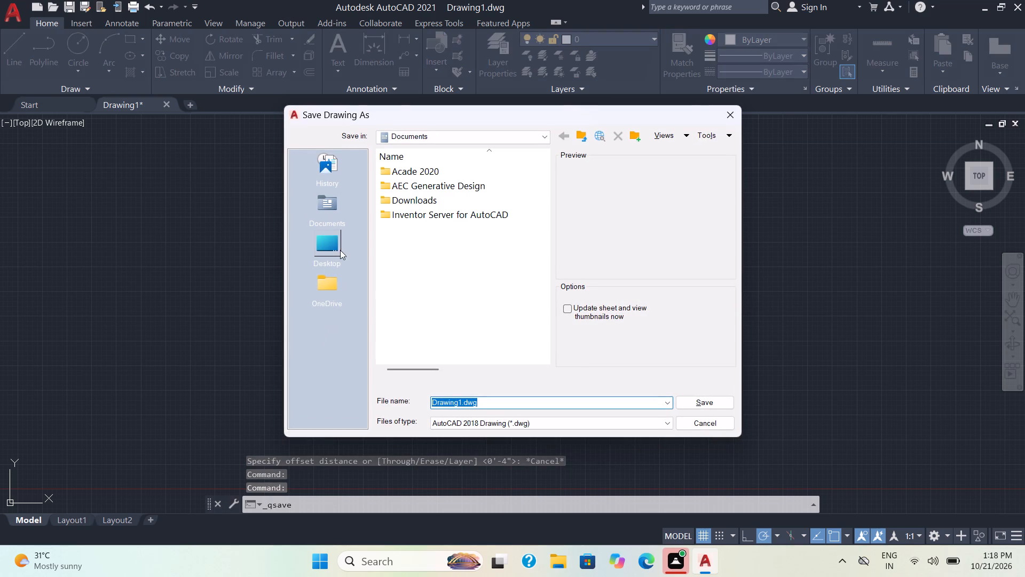
double_click(328, 245)
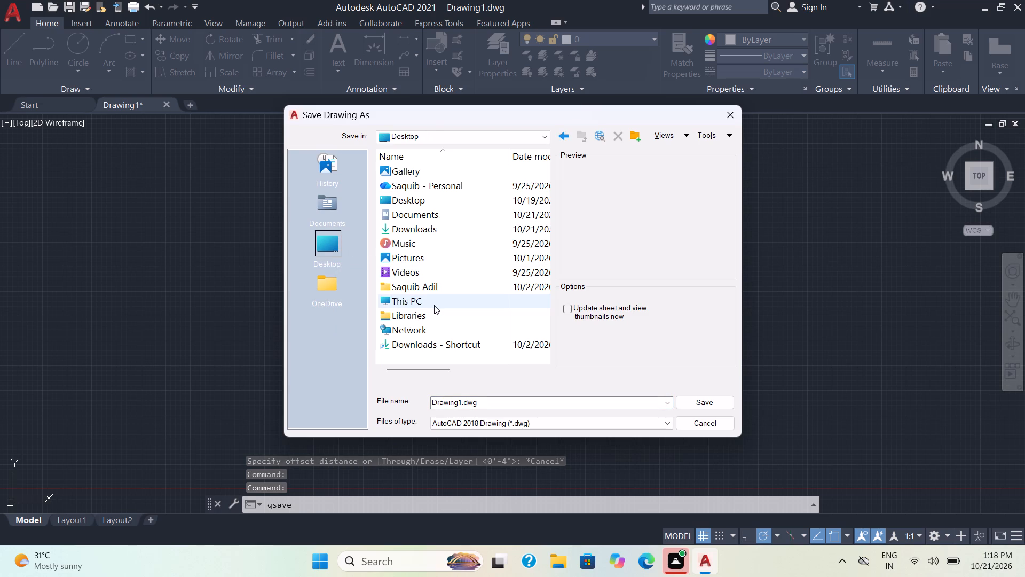
double_click(433, 302)
double_click(413, 198)
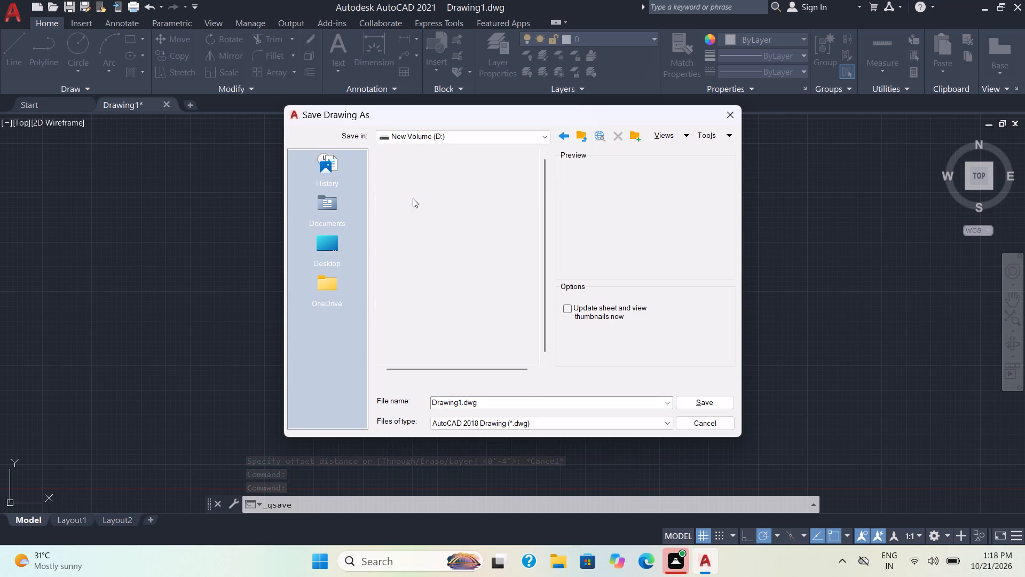
double_click(407, 170)
double_click(406, 167)
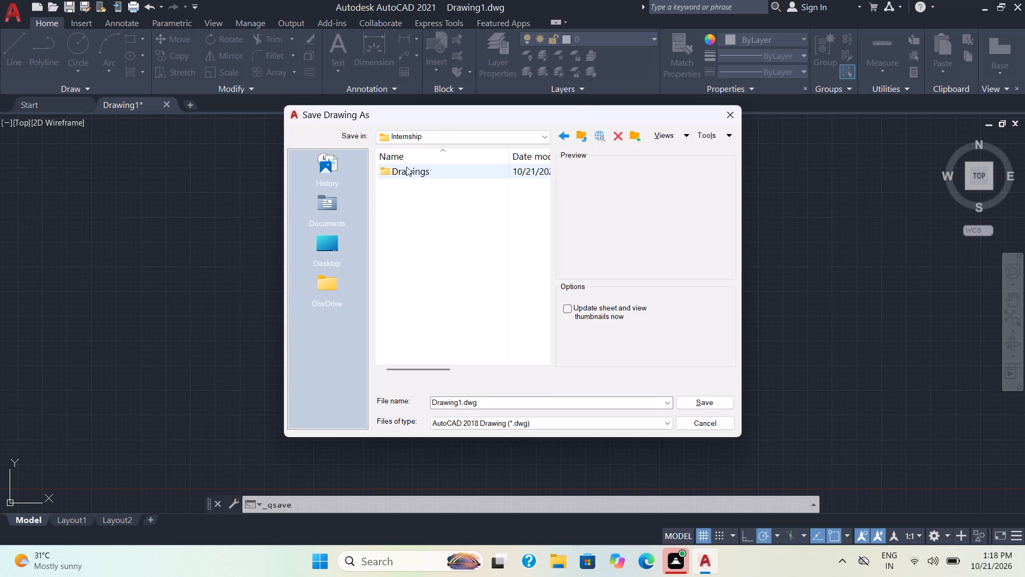
left_click_drag(503, 406, 503, 406)
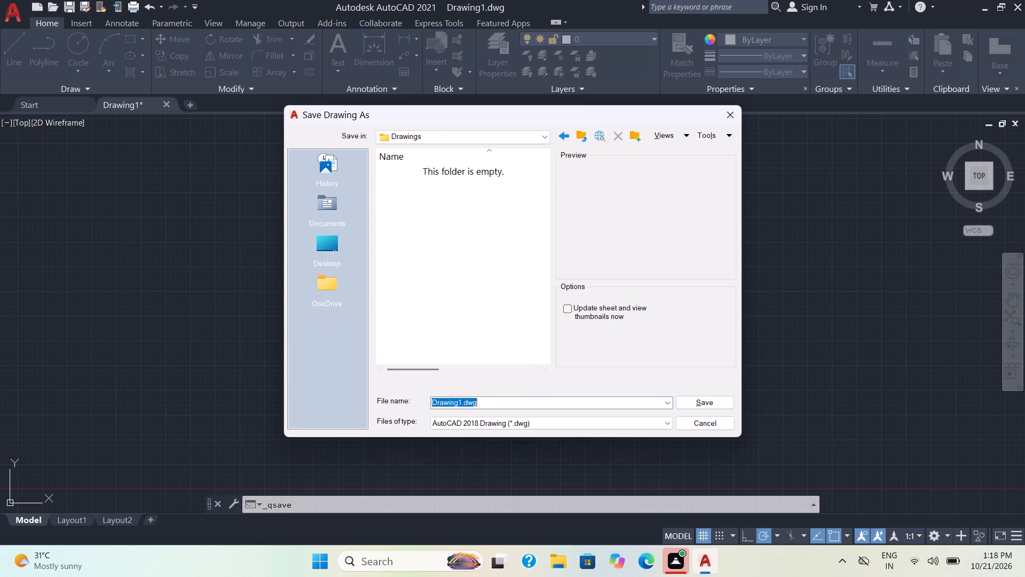
left_click_drag(503, 406, 442, 404)
key("ctrl+v")
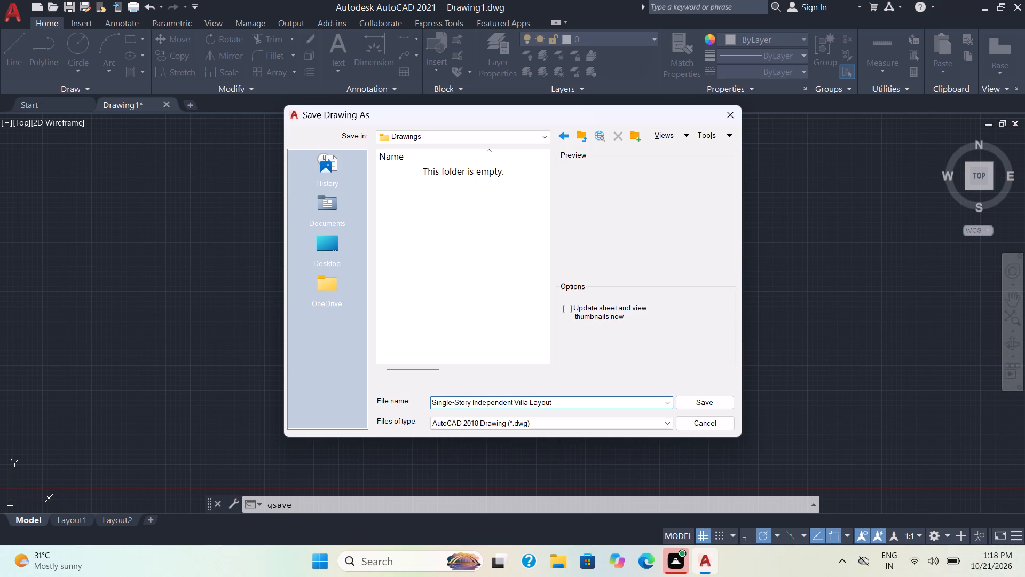
left_click(701, 403)
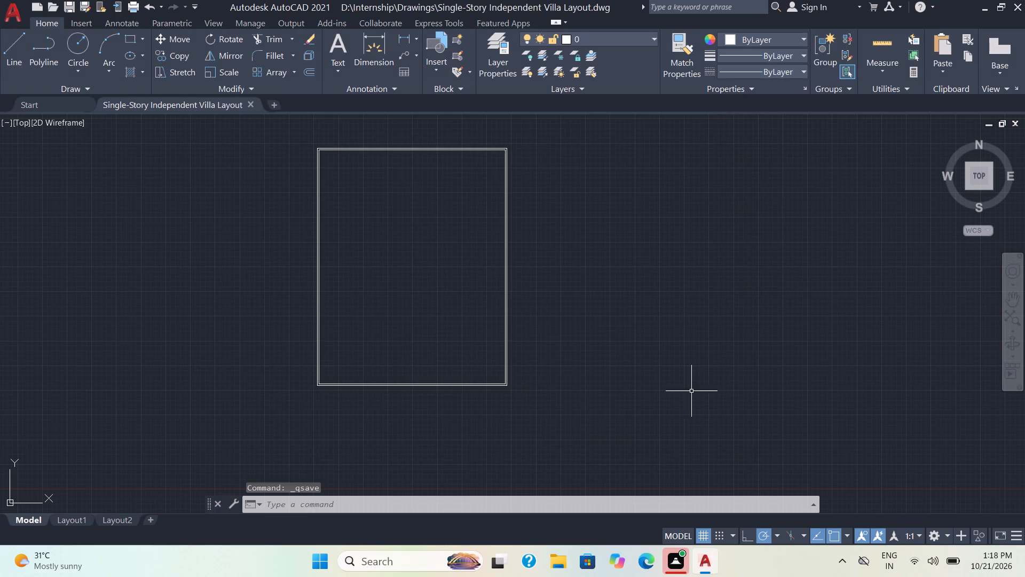
Close AutoCAD.
left_click(1019, 3)
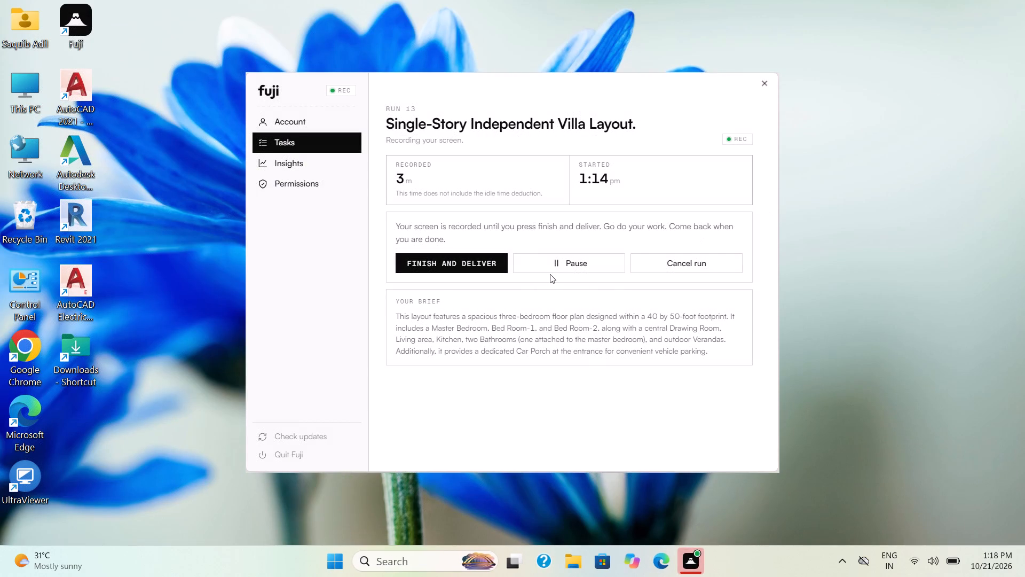
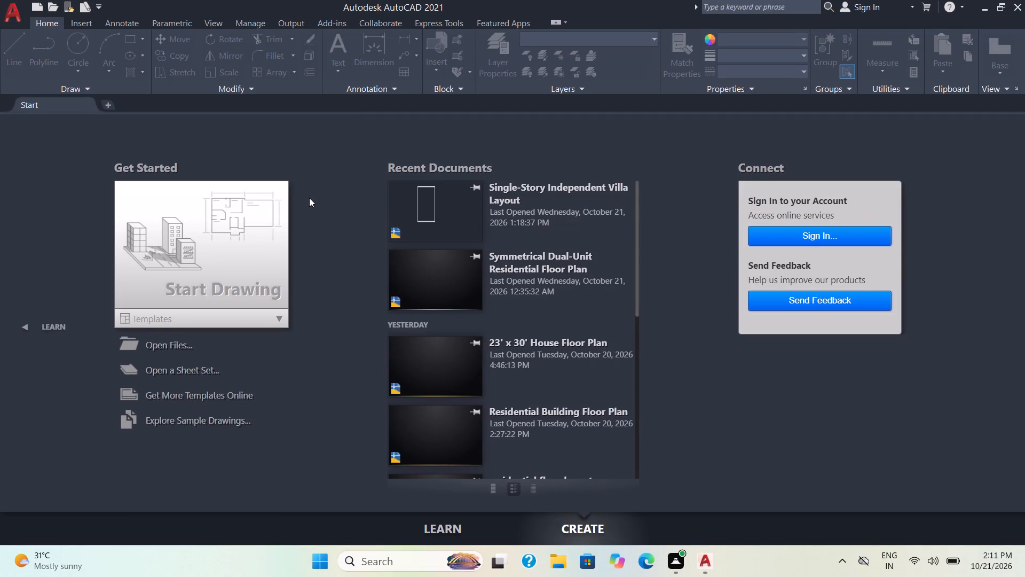
Open the Single-Story Independent Villa Layout drawing from the recent documents.
left_click(437, 204)
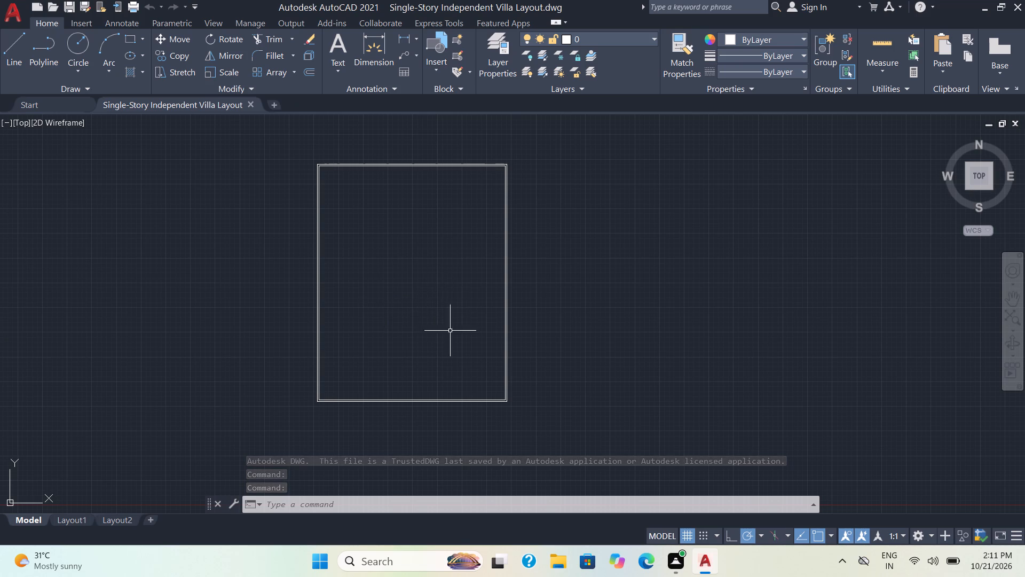
Measure the interior width and height of the villa outline with the Quick measure tool.
middle_click_drag(436, 310, 449, 337)
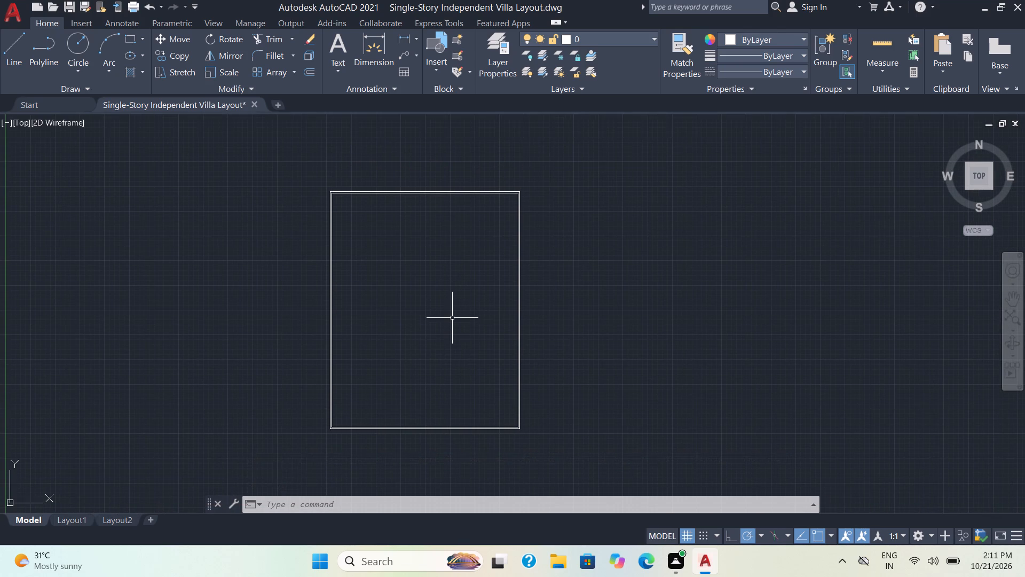
scroll(452, 318, "up", 1)
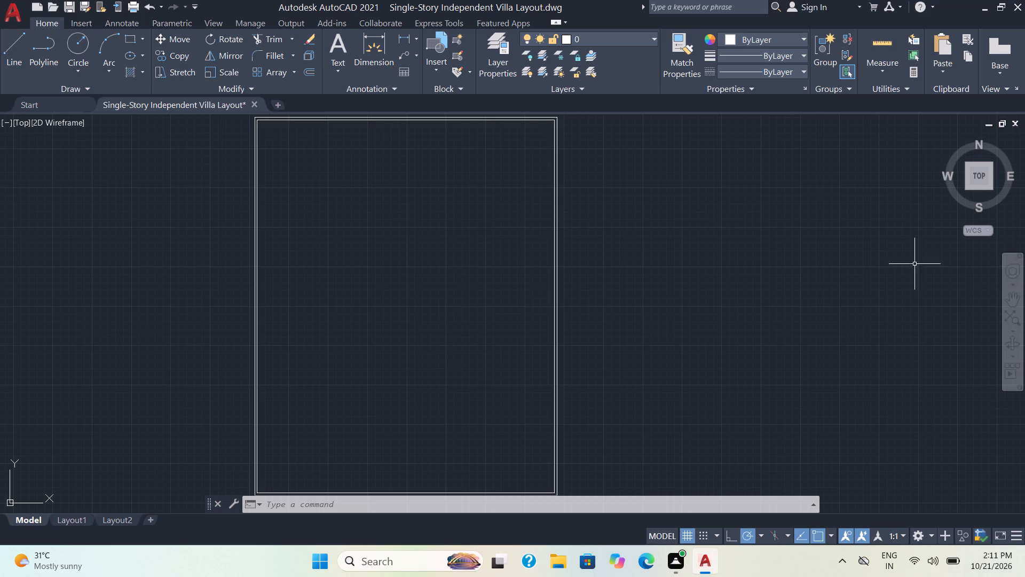
left_click(880, 60)
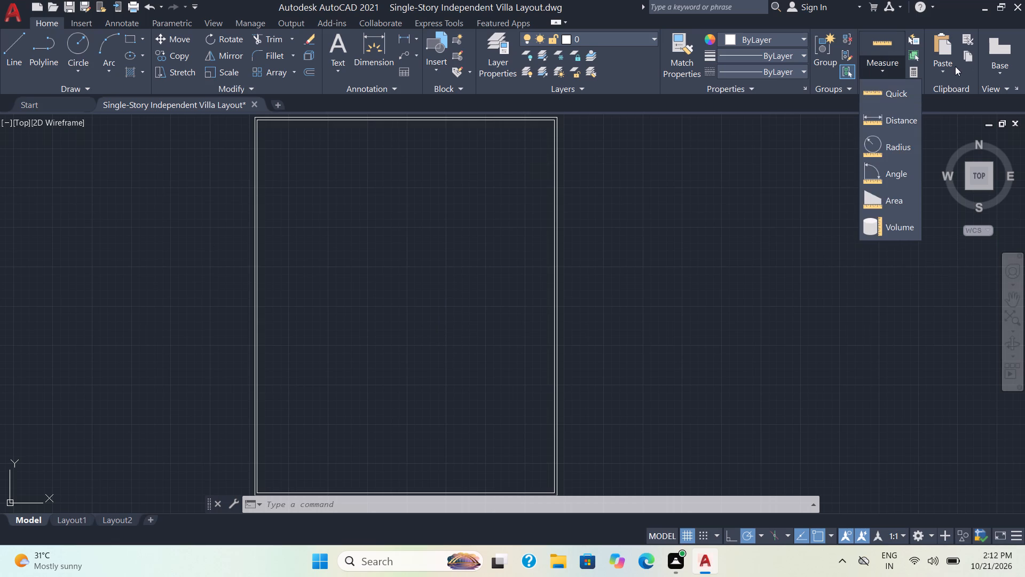
left_click(872, 83)
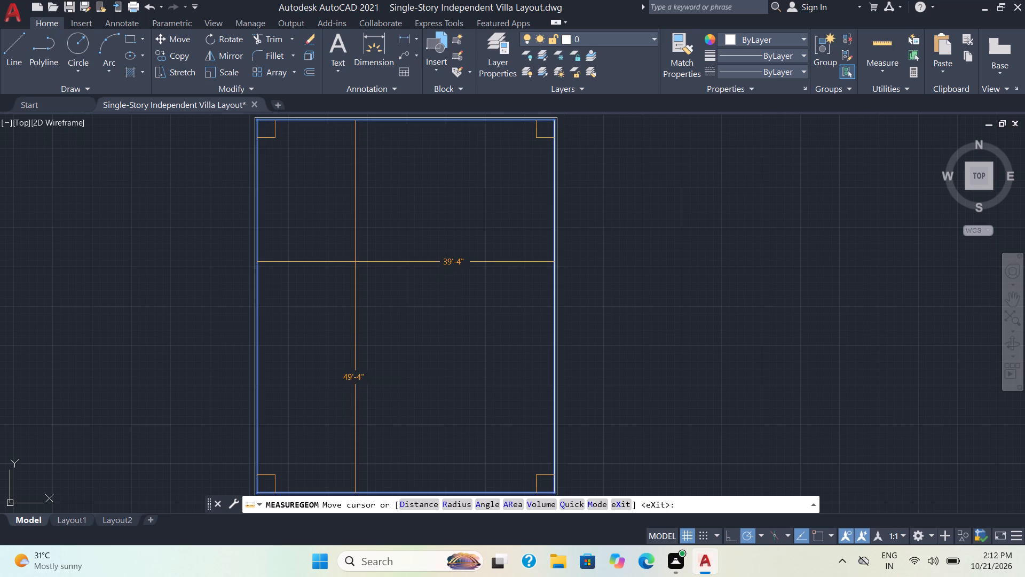
key("Escape")
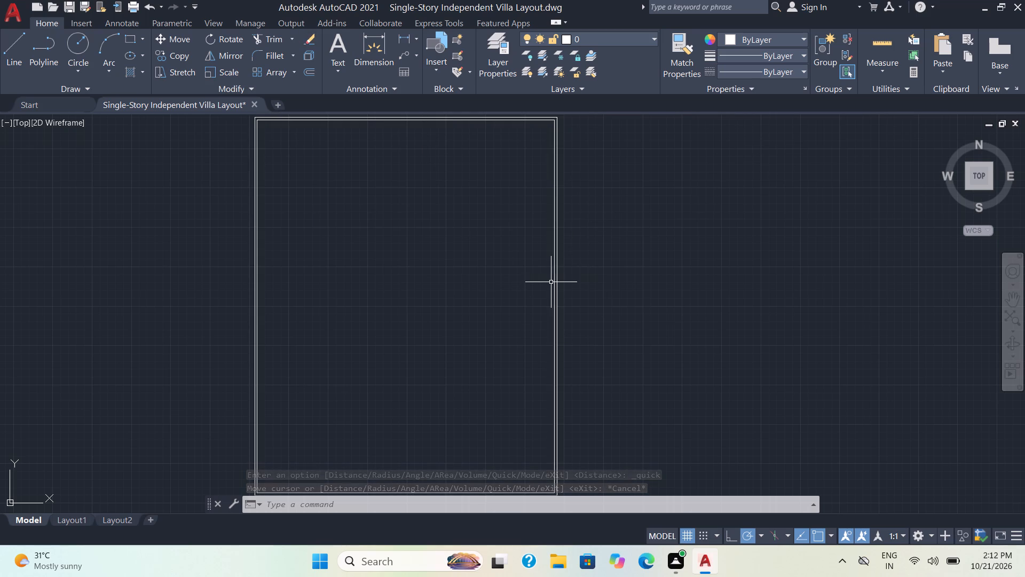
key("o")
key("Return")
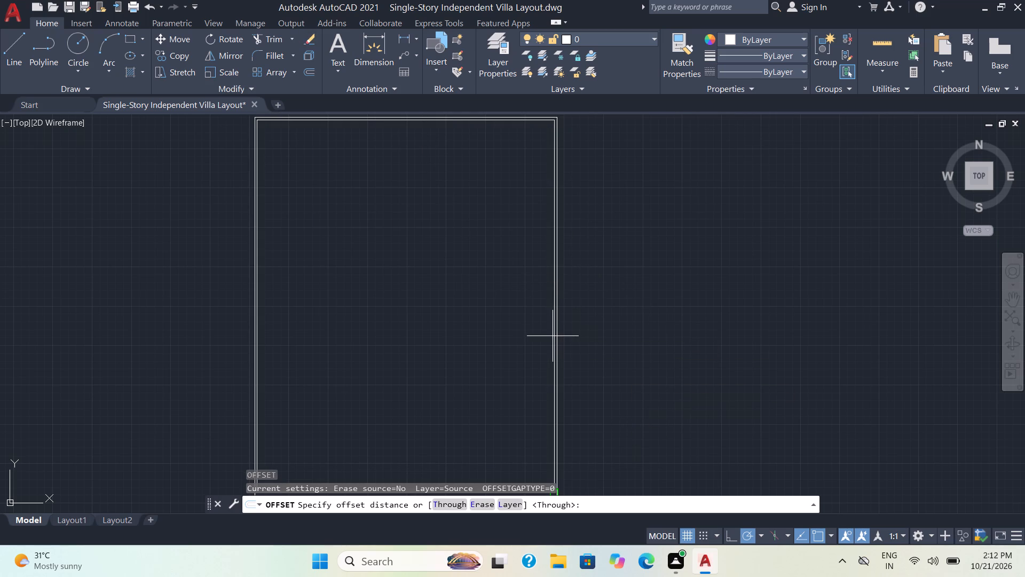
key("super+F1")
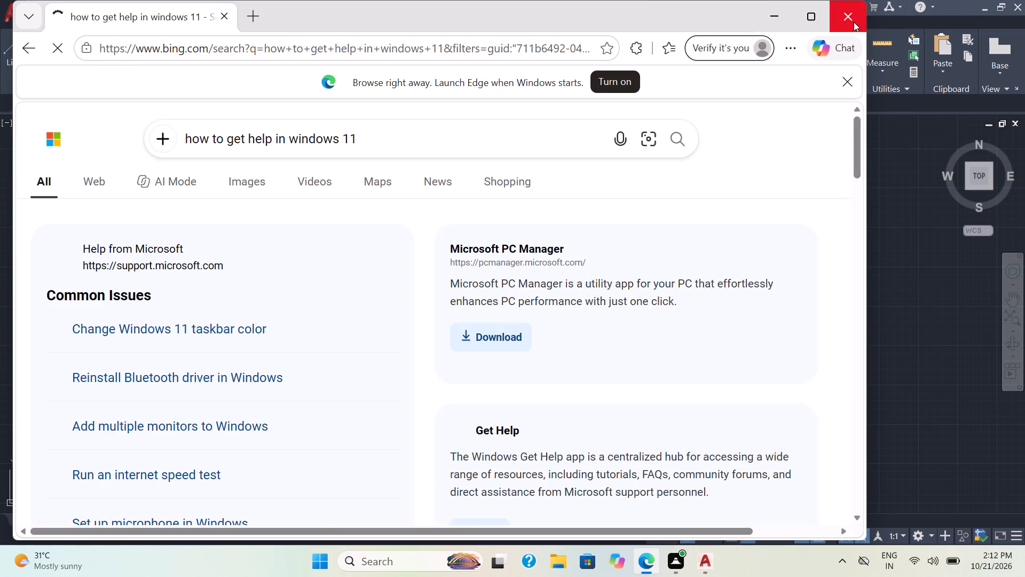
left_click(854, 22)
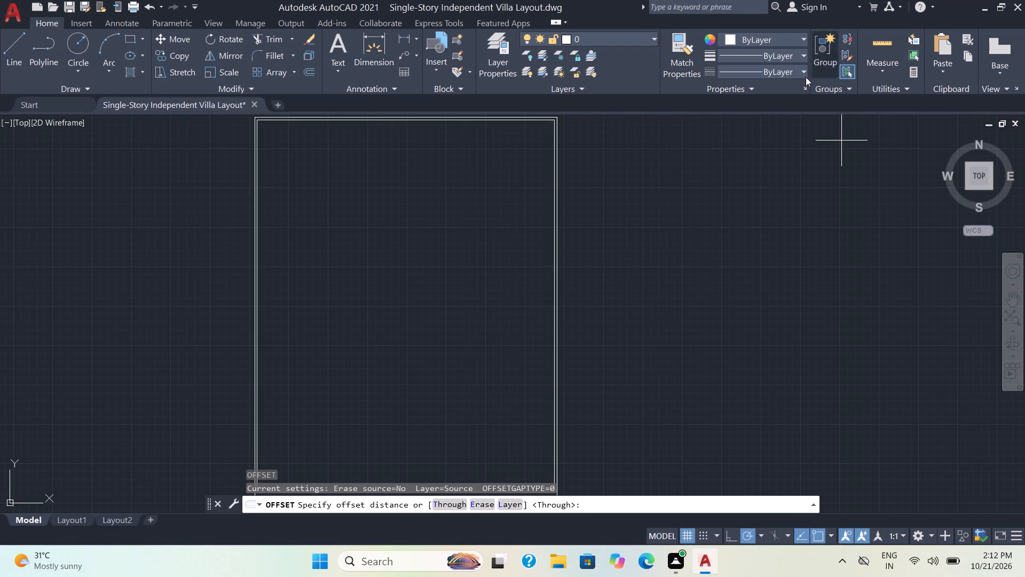
Measure the interior width and height of the outline again with Quick measure.
left_click(896, 47)
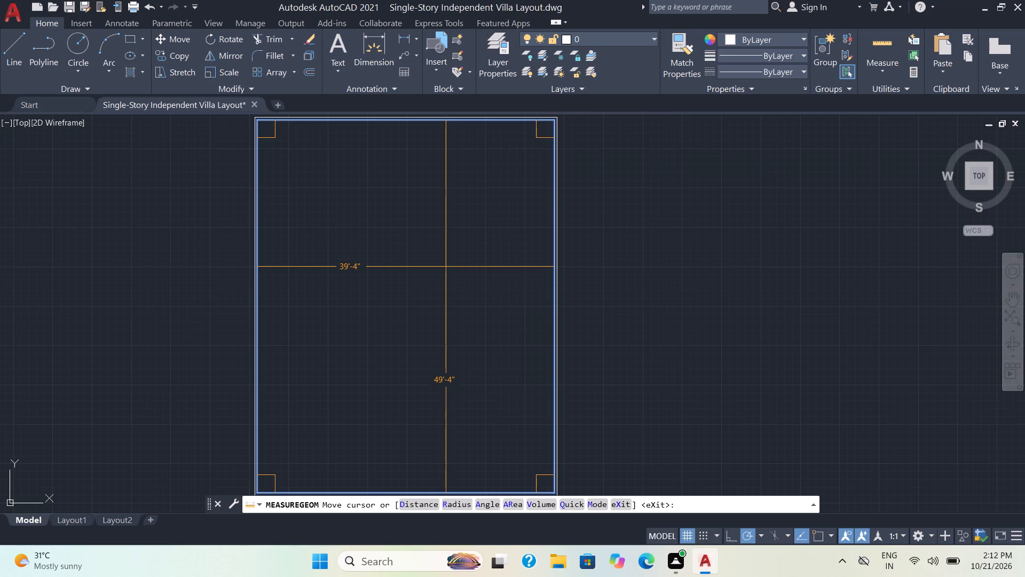
key("Escape")
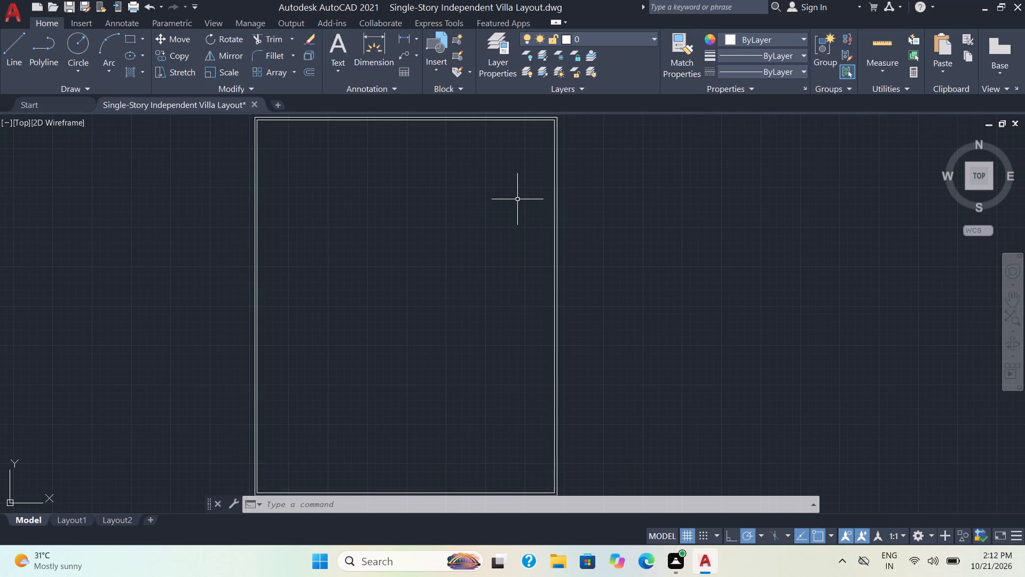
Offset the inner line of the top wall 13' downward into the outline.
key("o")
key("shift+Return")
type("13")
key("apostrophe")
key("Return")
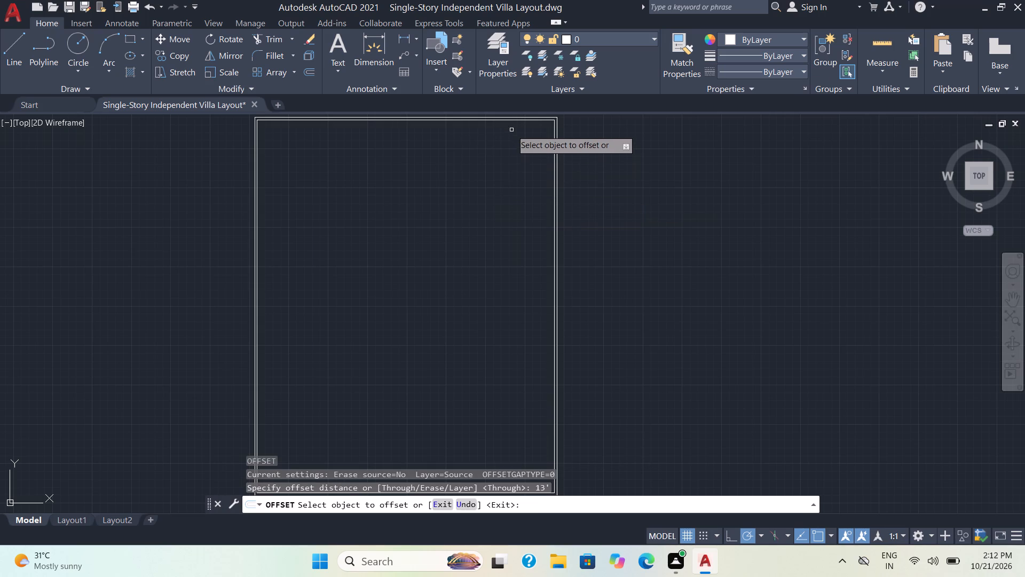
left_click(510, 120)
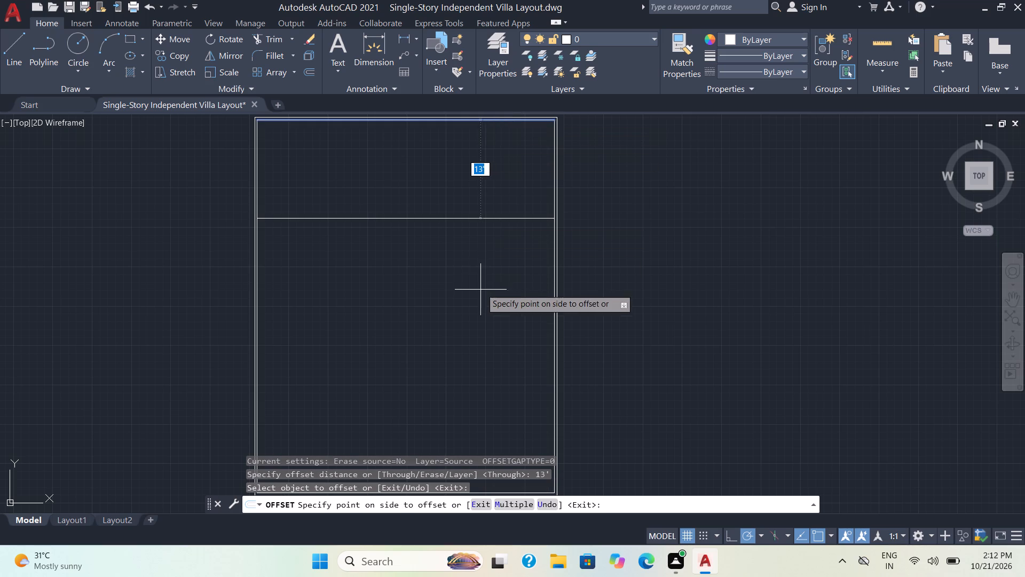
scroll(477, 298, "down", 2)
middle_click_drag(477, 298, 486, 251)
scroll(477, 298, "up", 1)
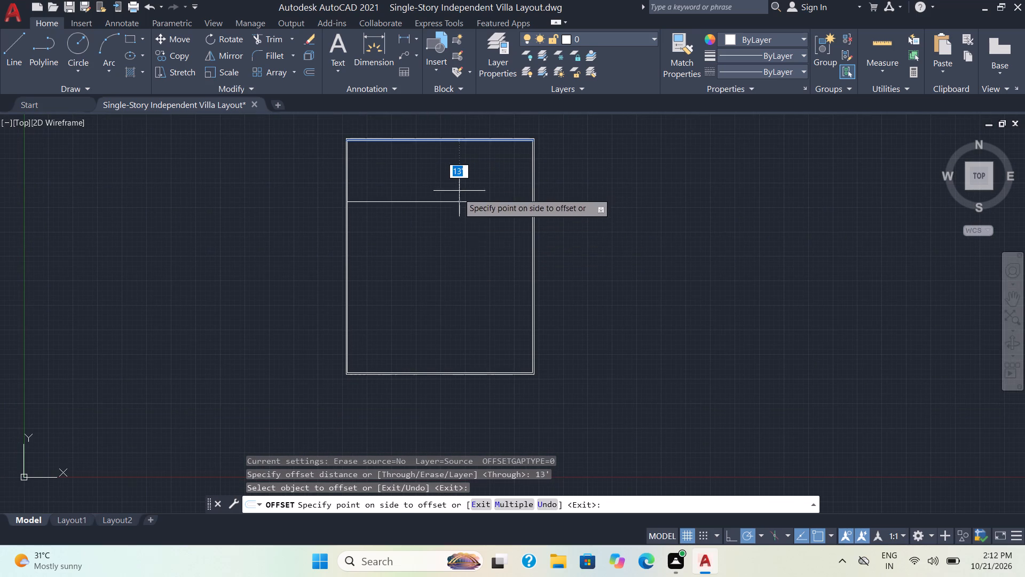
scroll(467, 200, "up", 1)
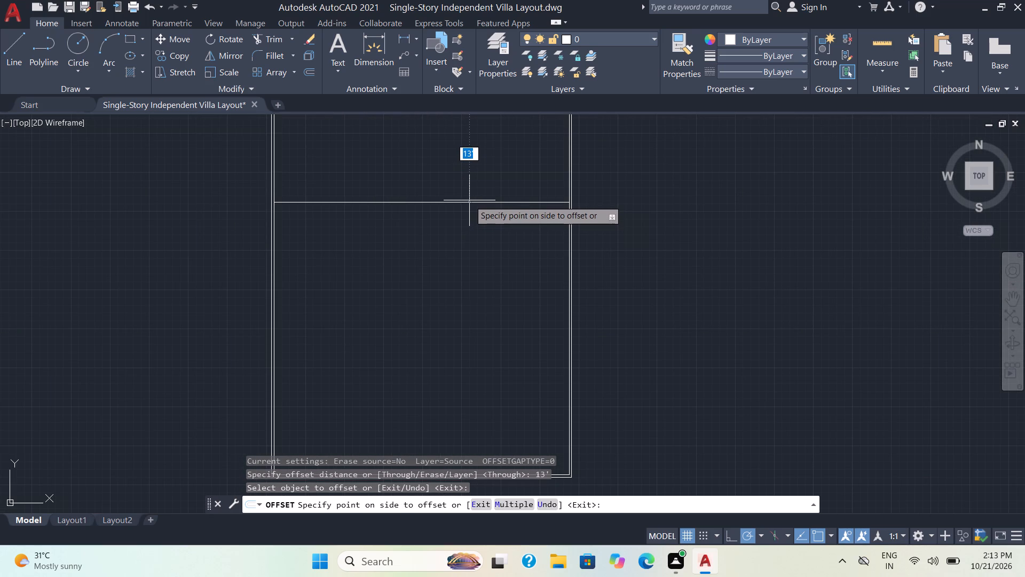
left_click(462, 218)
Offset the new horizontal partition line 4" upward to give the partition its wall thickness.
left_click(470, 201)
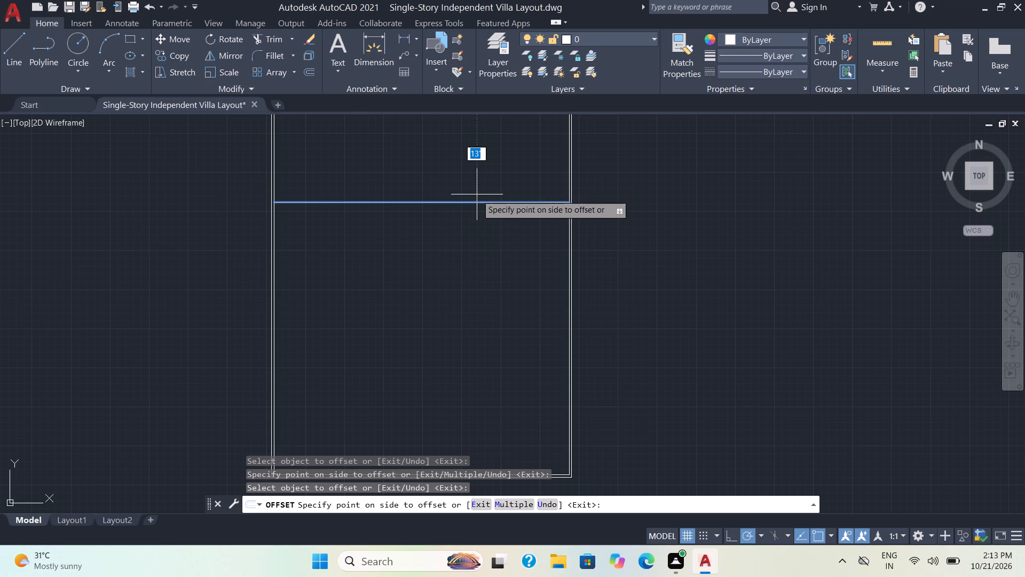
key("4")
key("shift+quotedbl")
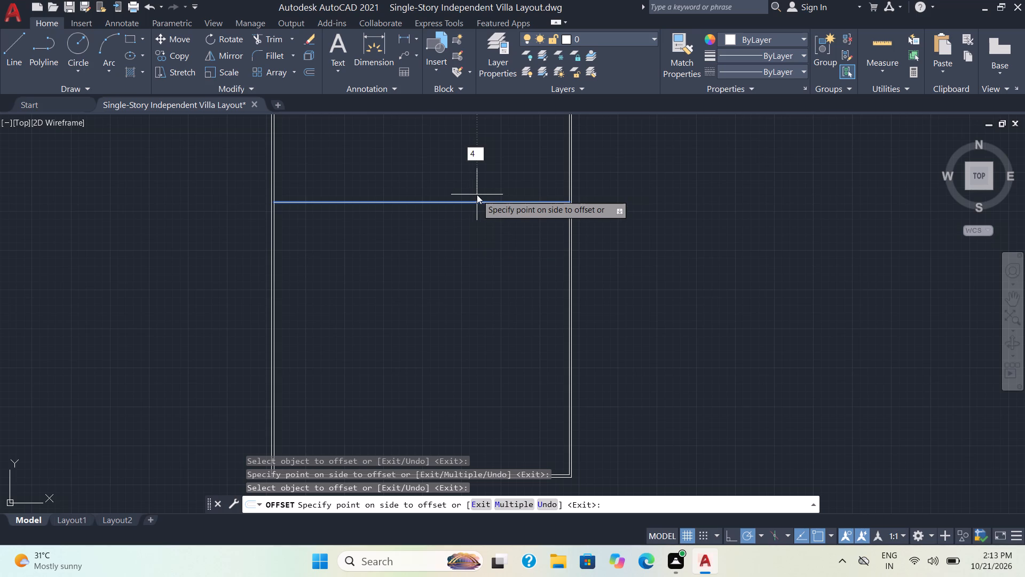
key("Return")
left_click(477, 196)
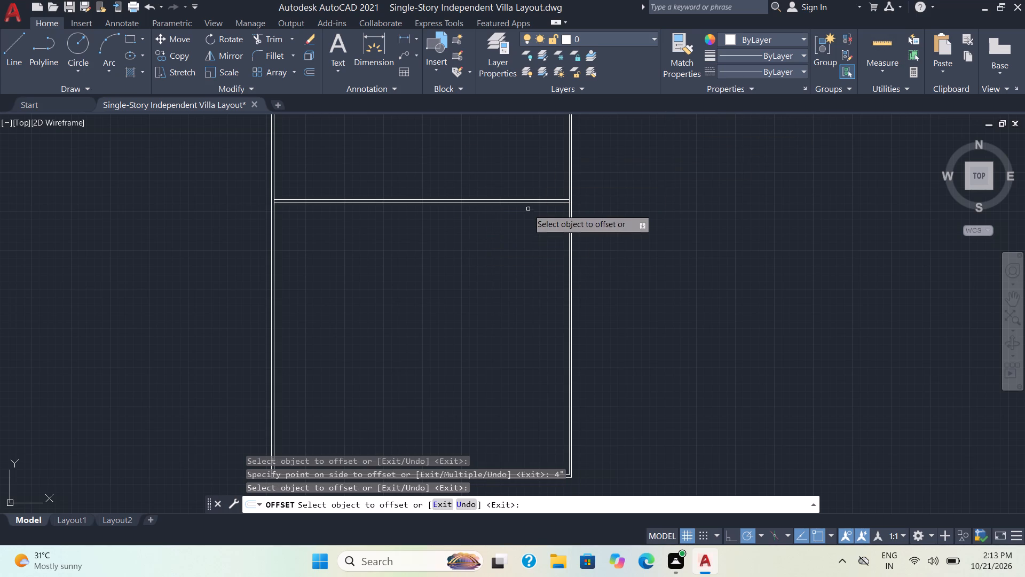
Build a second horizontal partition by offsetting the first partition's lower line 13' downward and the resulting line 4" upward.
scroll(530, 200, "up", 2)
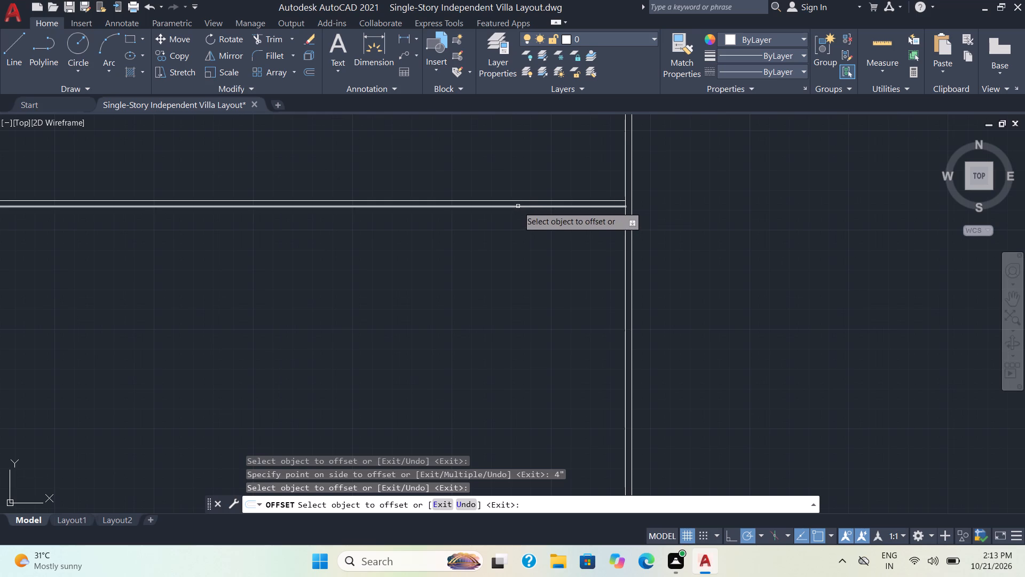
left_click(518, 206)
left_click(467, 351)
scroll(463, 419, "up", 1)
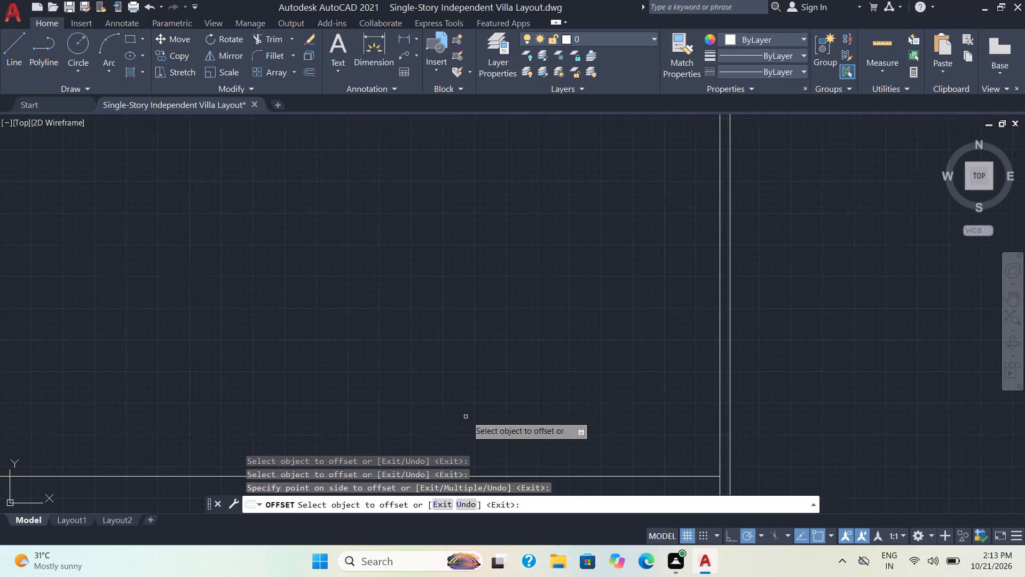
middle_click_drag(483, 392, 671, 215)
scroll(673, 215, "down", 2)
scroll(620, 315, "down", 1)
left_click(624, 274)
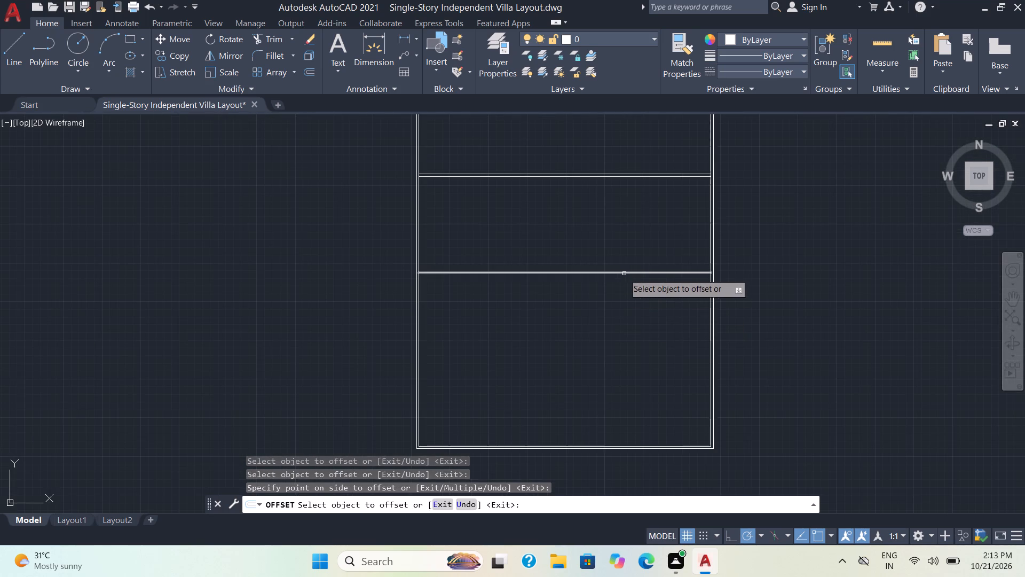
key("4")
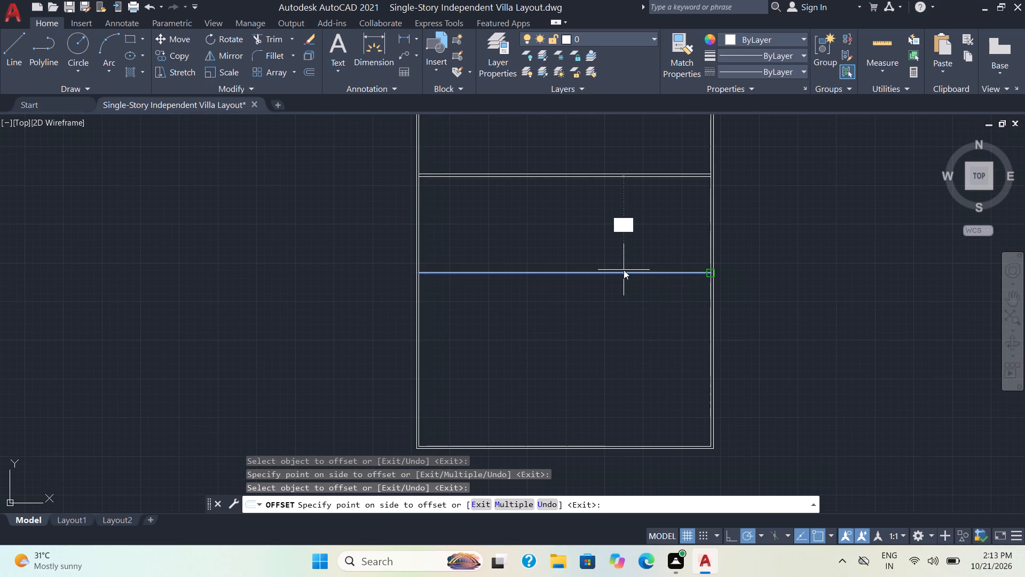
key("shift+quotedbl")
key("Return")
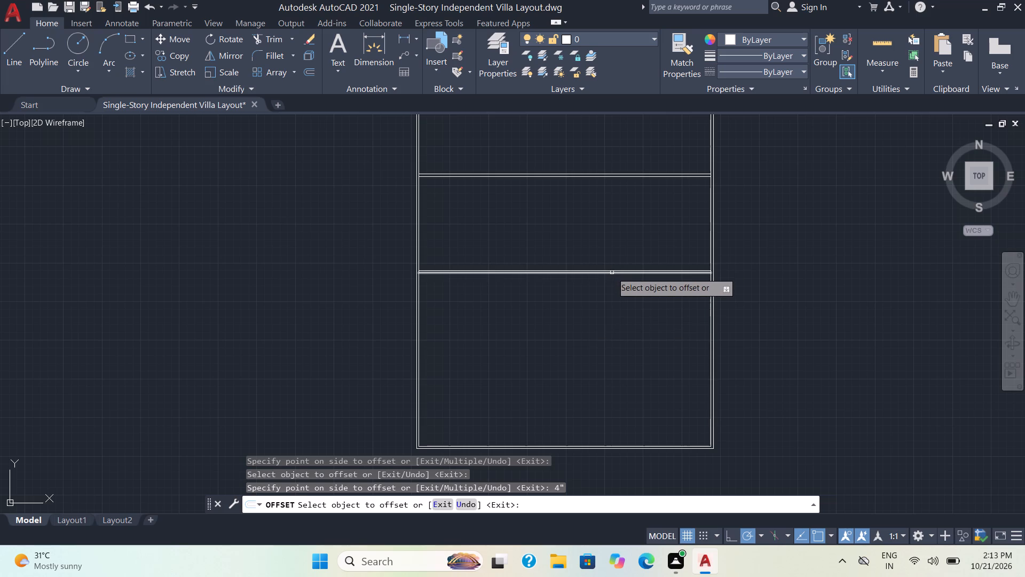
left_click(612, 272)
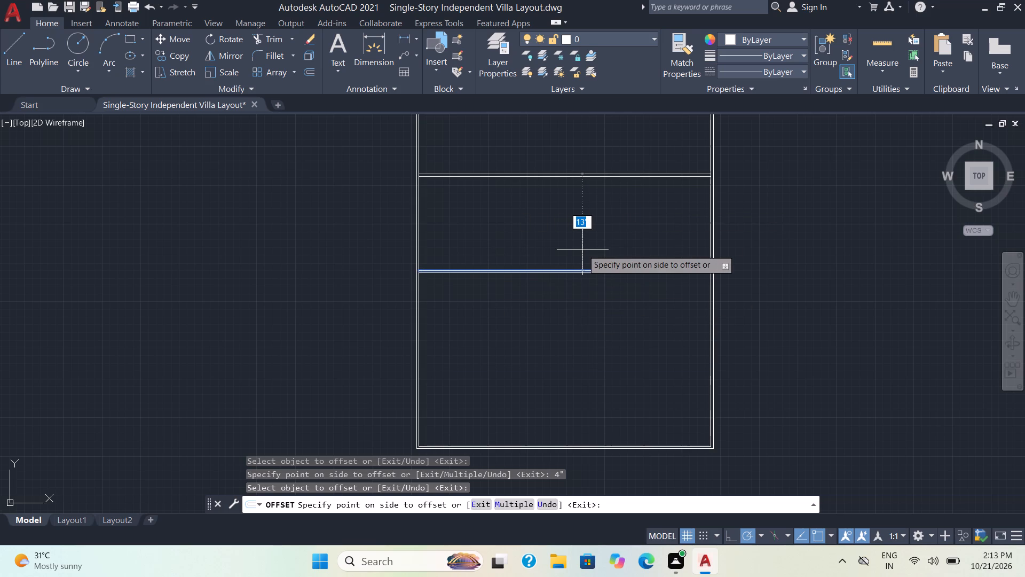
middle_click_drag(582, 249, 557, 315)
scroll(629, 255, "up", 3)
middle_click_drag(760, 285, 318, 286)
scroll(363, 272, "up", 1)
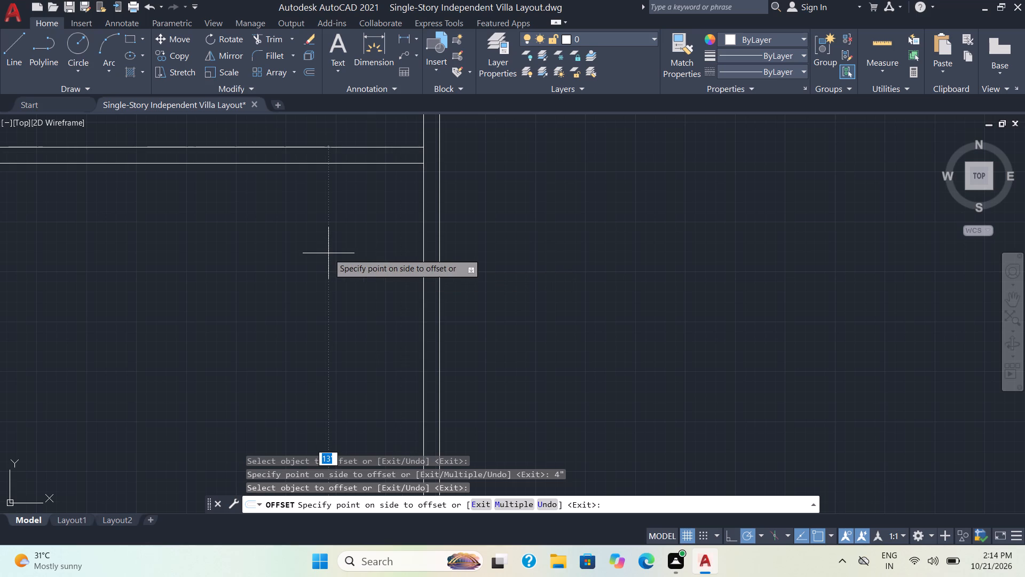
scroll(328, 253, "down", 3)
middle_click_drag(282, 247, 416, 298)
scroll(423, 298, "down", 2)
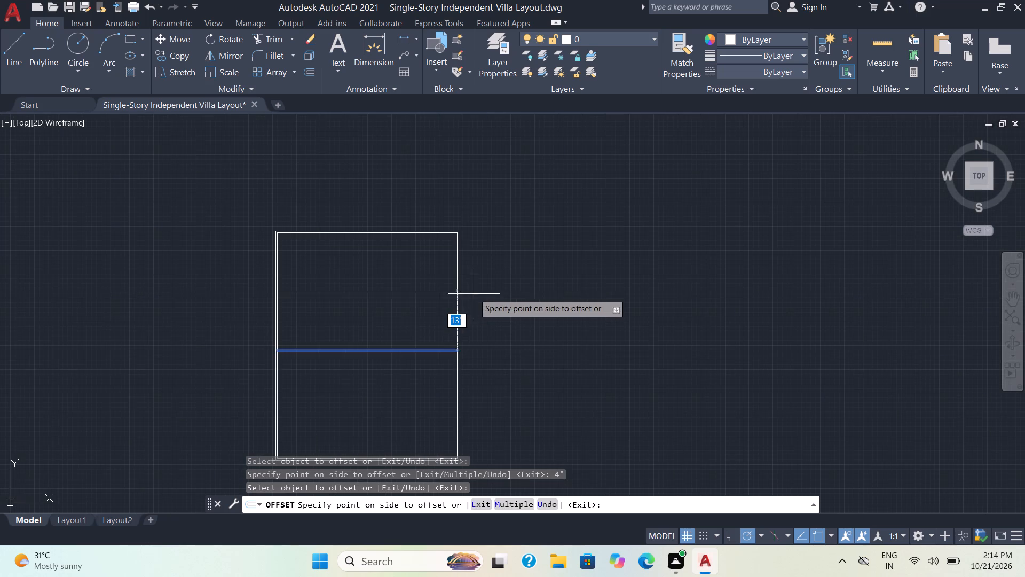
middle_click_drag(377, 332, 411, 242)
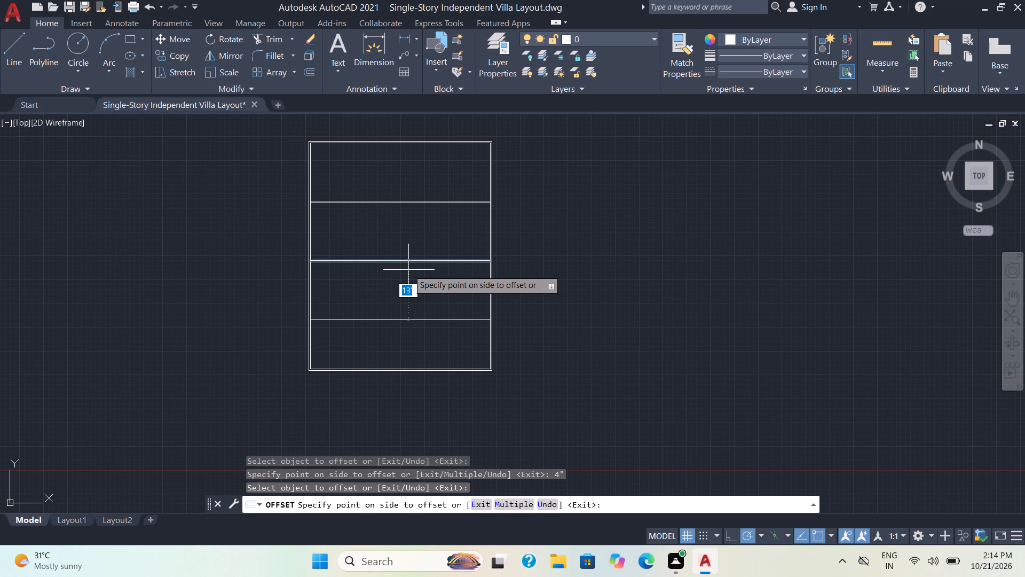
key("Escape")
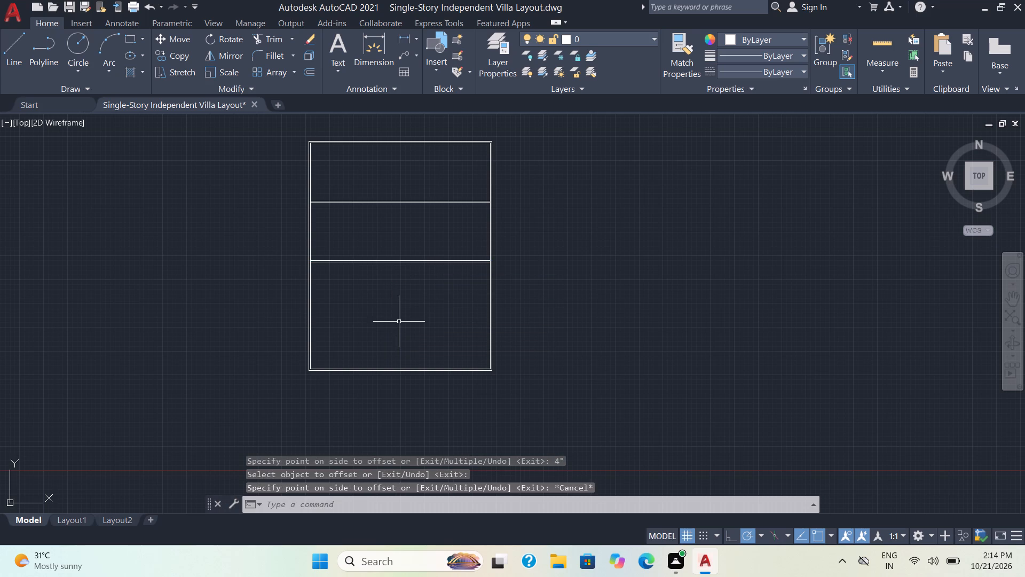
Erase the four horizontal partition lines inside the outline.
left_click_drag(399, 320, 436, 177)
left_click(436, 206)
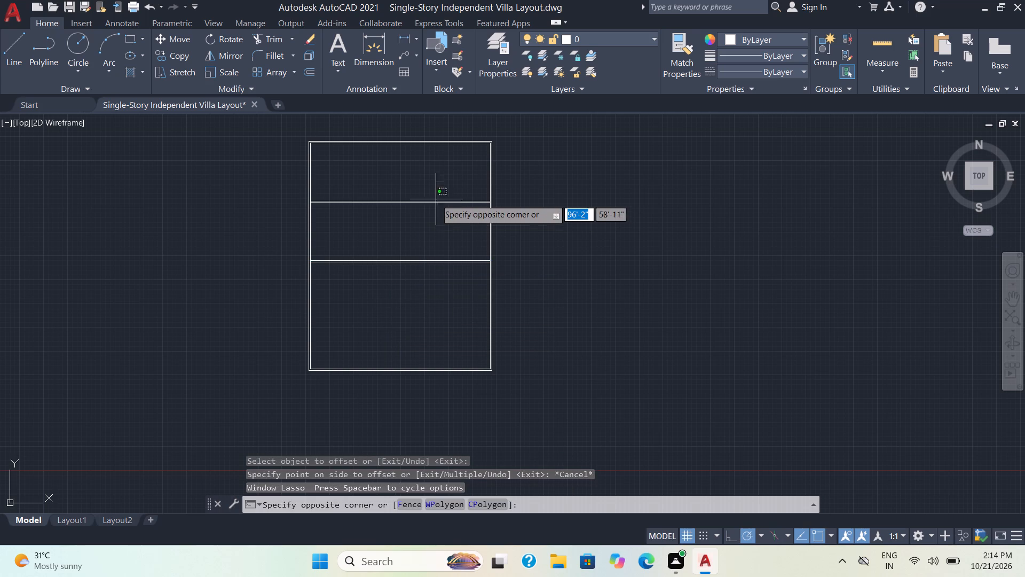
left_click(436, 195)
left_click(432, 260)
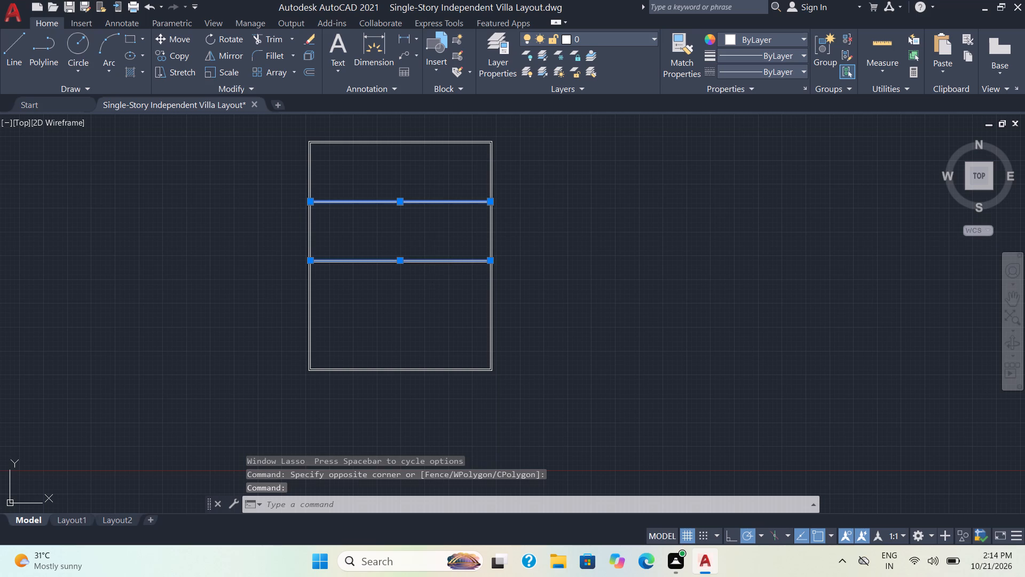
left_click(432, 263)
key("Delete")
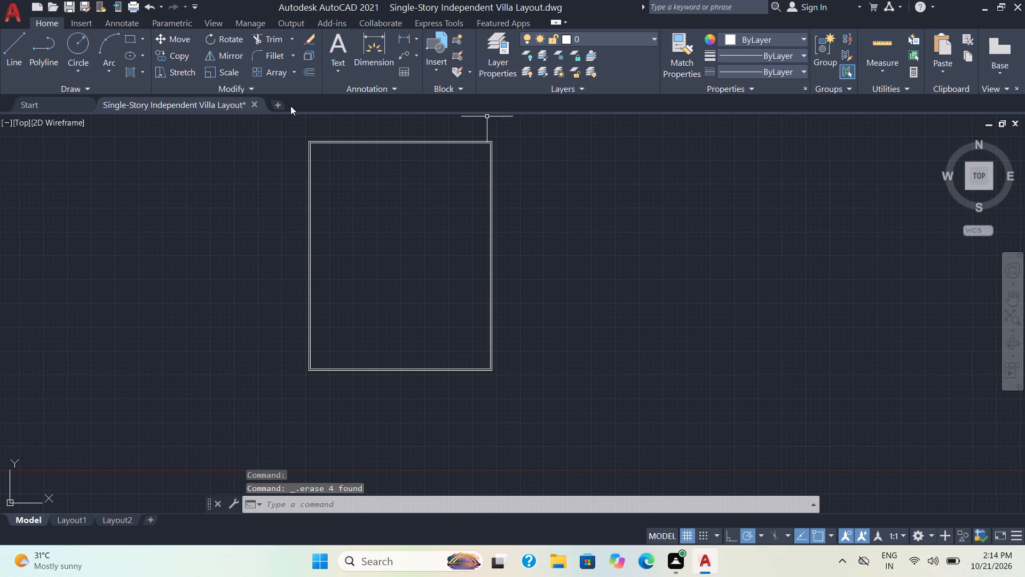
Measure the interior width and height of the cleared outline with Quick measure.
left_click(861, 43)
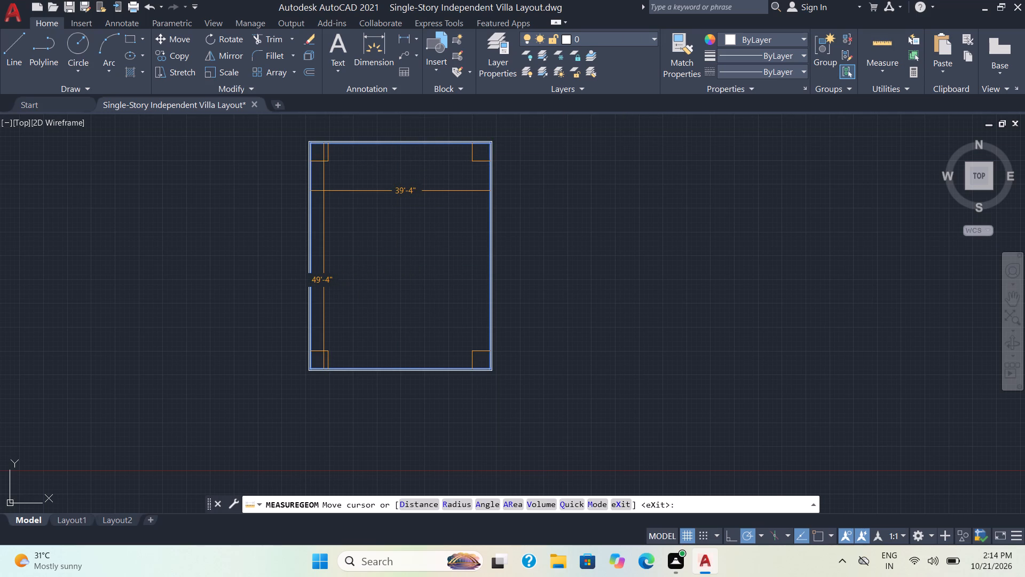
key("Escape")
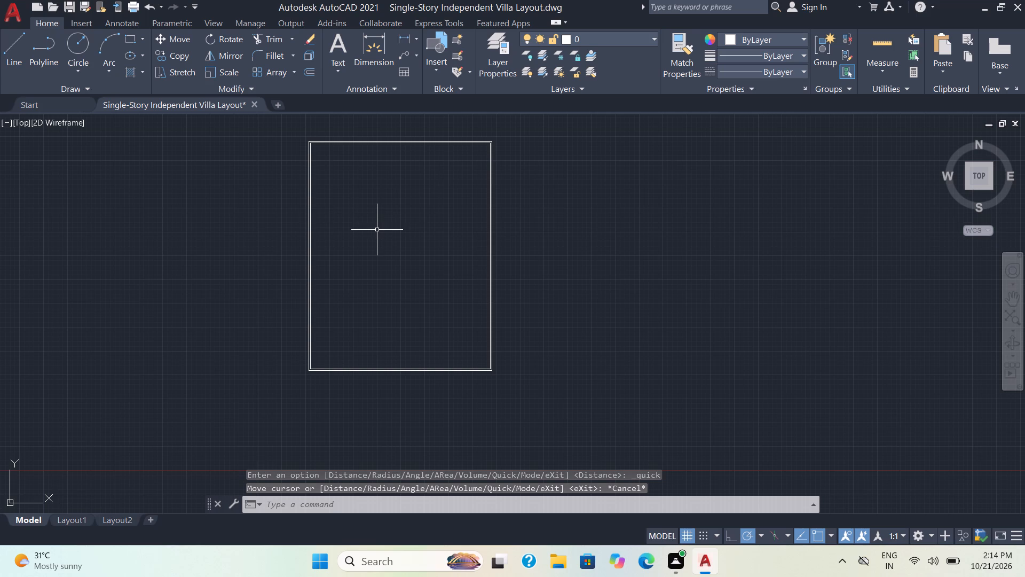
Build a vertical partition by offsetting the left wall's inner line 13' to the right and the resulting line 4" back to the left.
key("o")
key("Return")
scroll(313, 246, "up", 2)
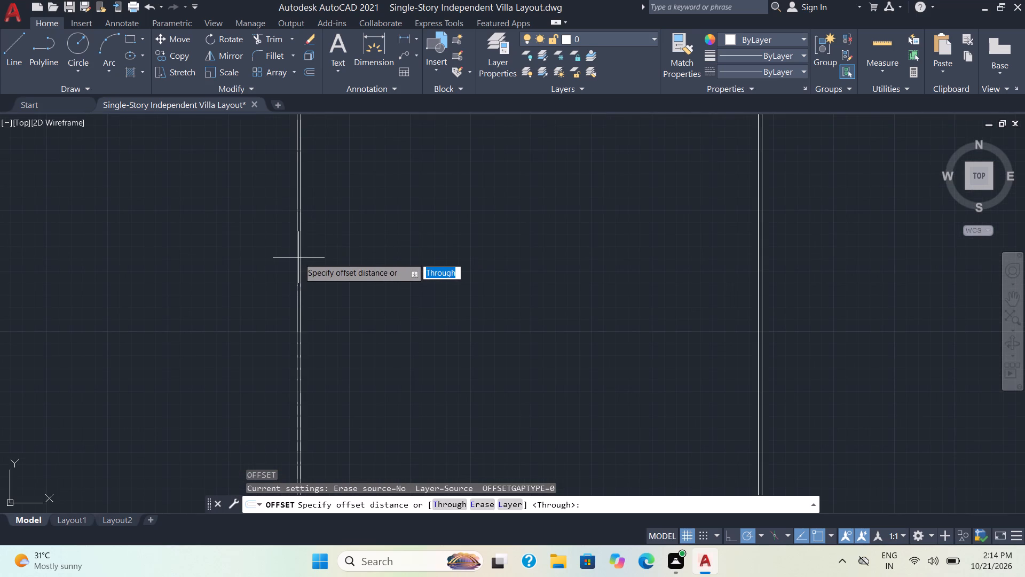
type("13'")
key("Return")
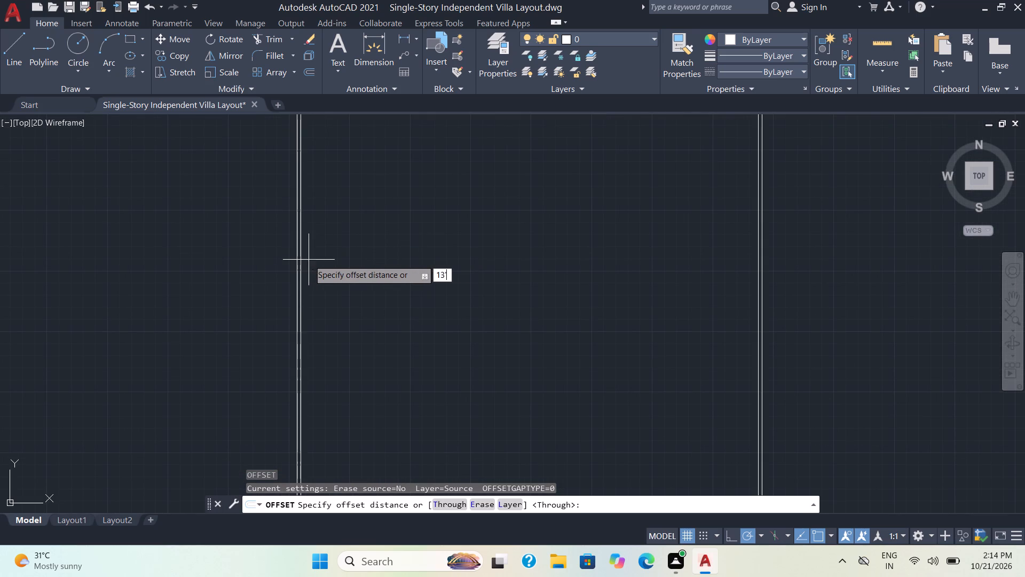
left_click(302, 275)
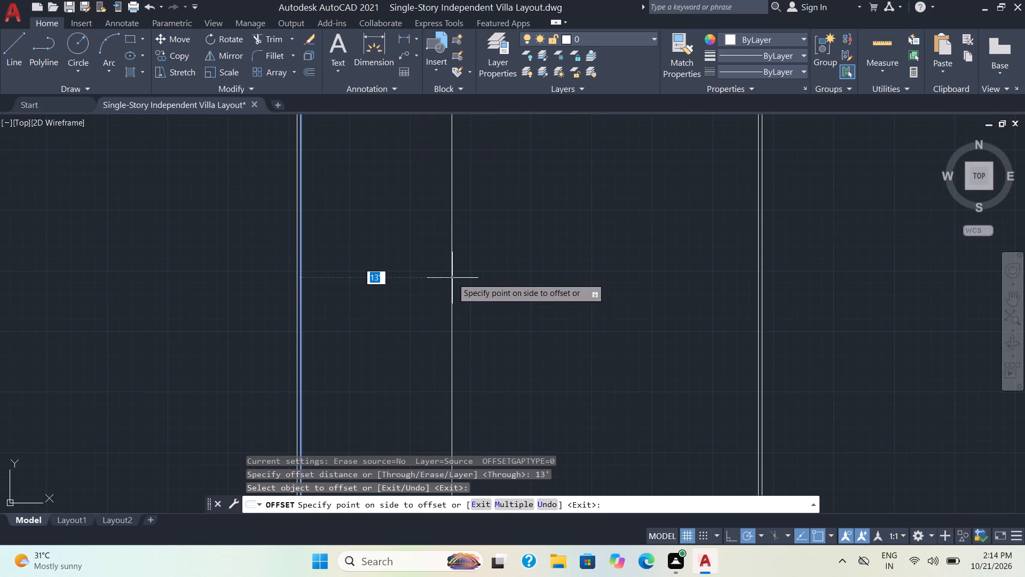
left_click(452, 277)
left_click(452, 277)
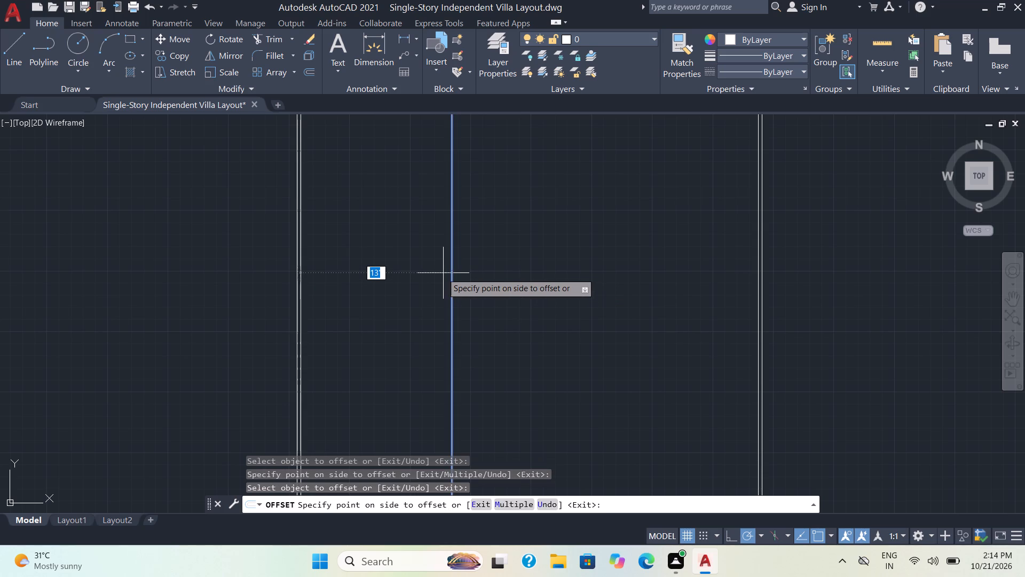
type("4\"")
key("Return")
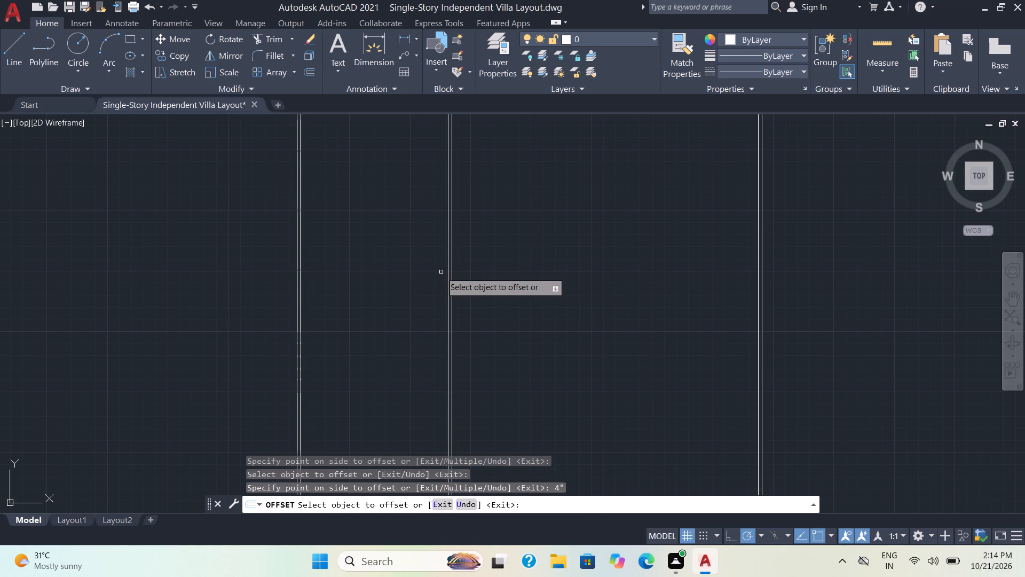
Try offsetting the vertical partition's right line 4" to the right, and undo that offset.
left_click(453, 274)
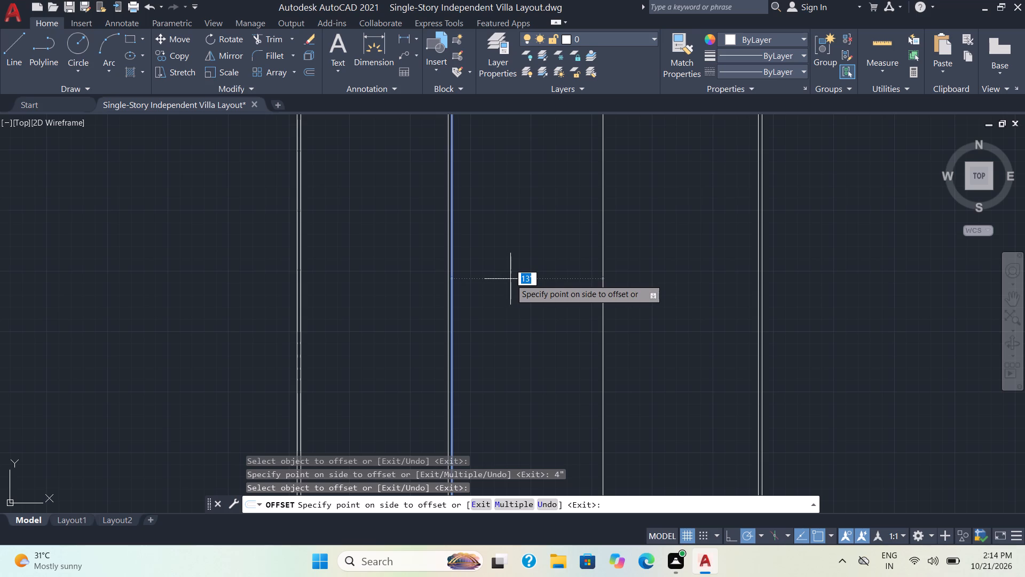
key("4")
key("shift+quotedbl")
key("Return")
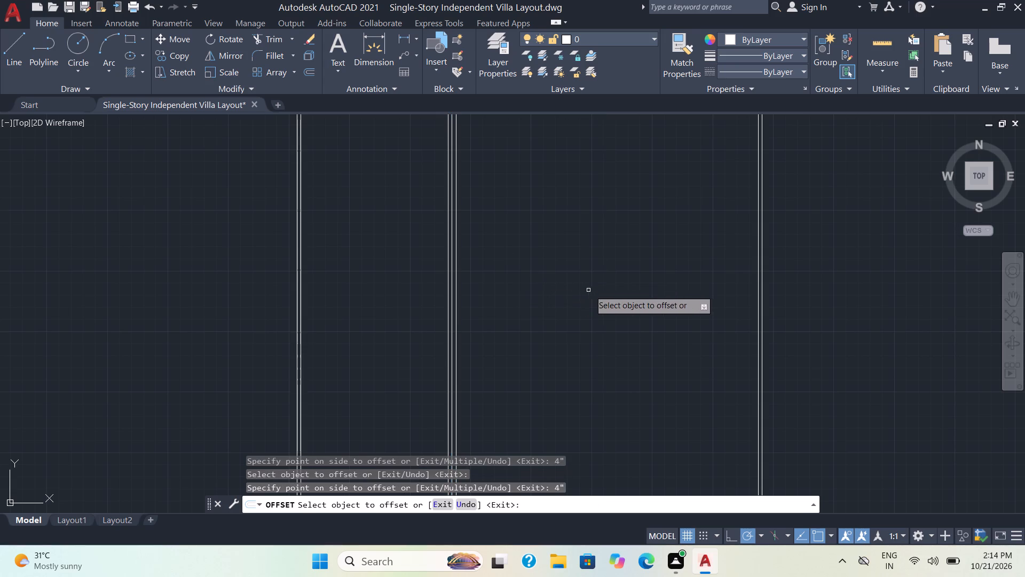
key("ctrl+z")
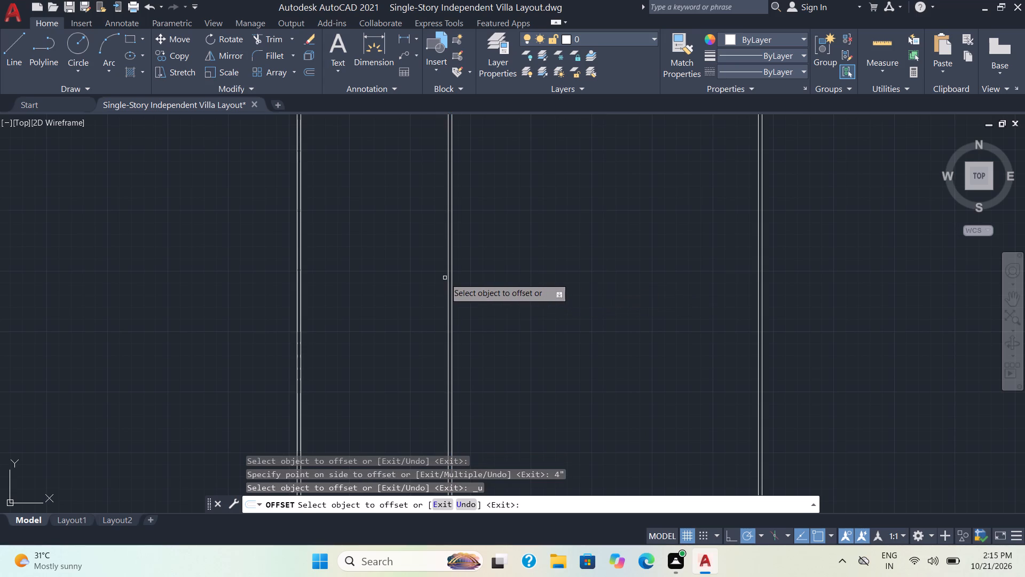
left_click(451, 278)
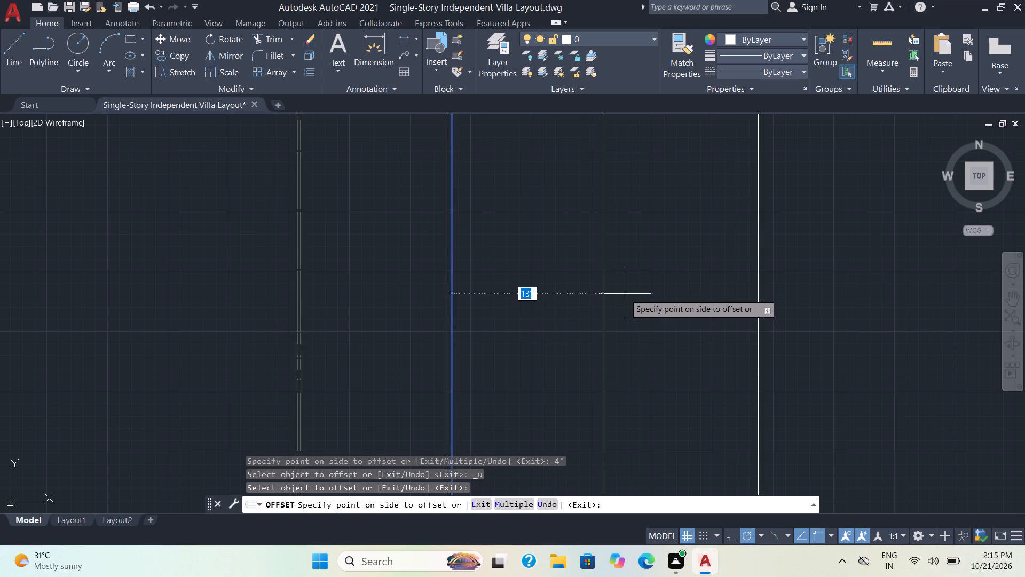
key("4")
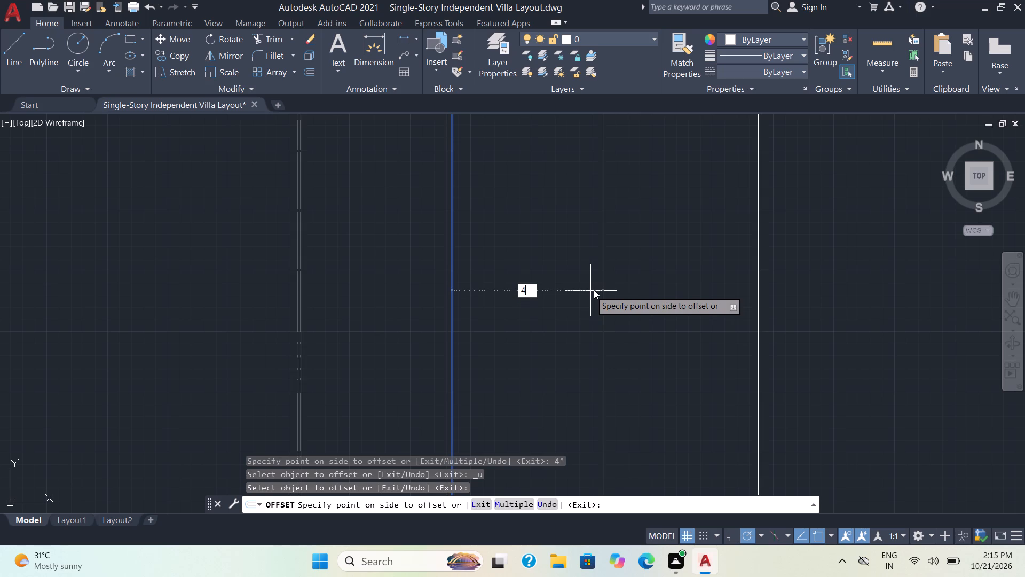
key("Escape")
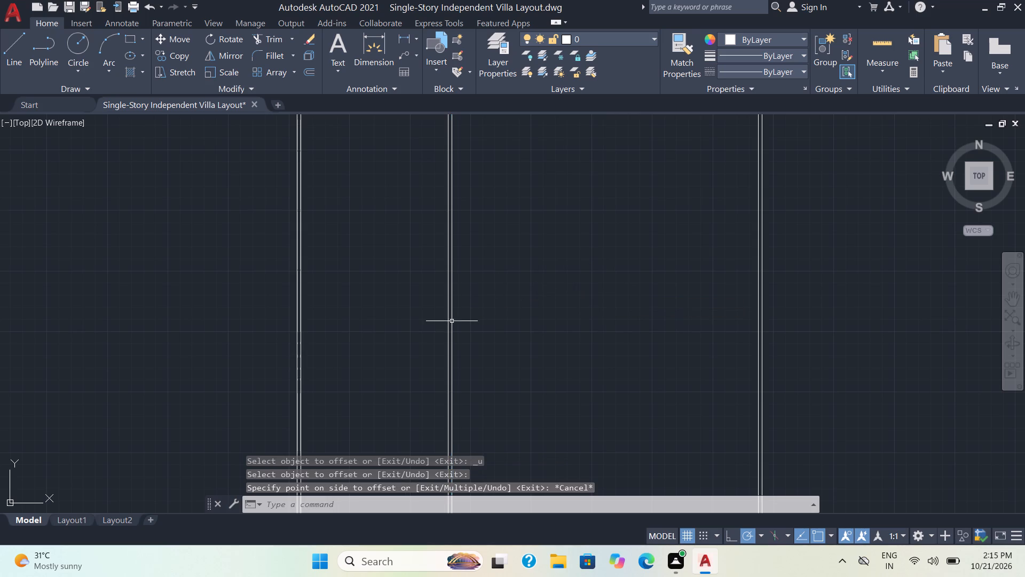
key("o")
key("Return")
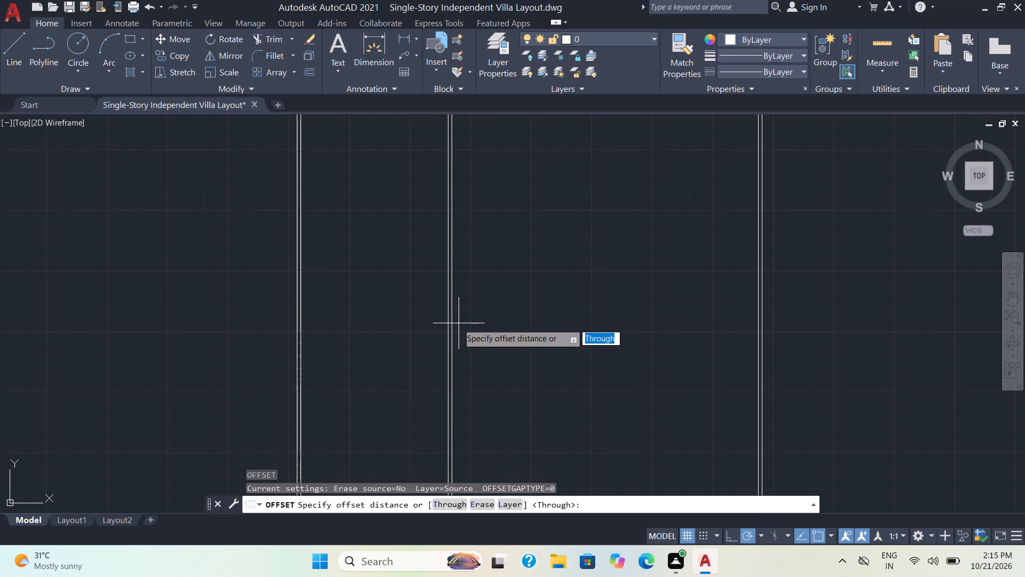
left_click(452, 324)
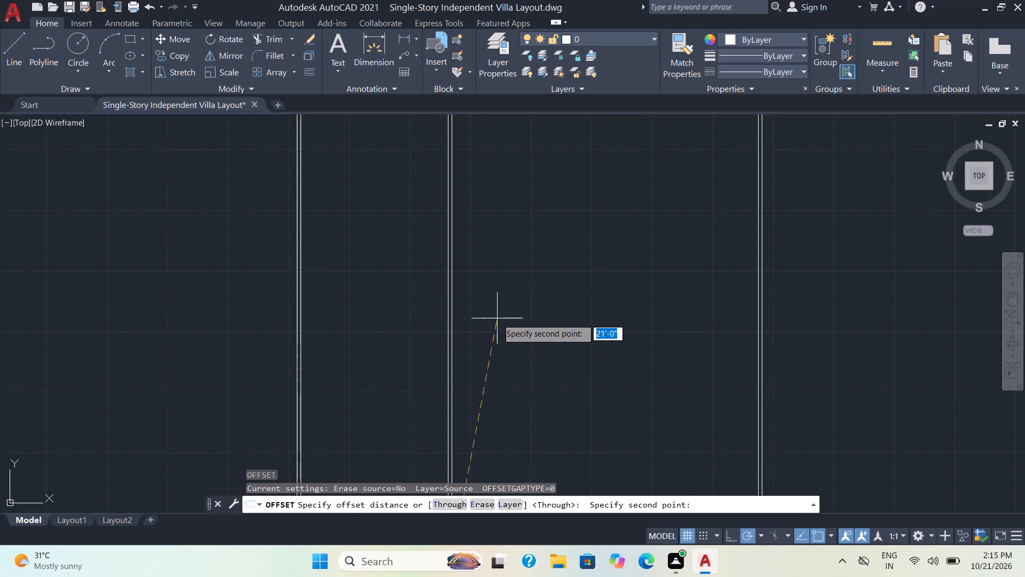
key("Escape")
Build a second vertical partition by offsetting the first partition's right line 13' to the right and the resulting line 4" back to the left.
key("o")
key("Return")
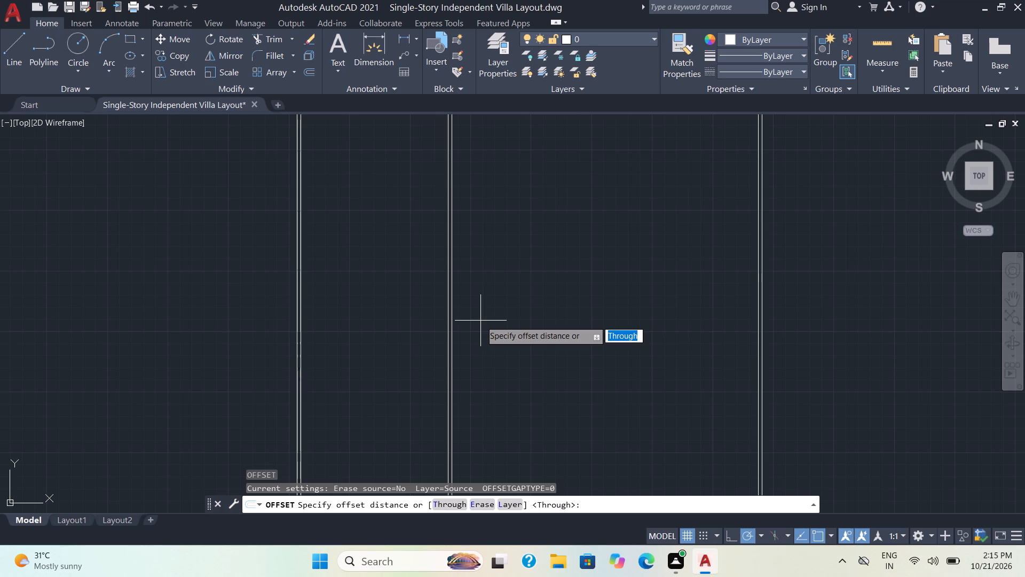
type("13")
key("apostrophe")
key("Return")
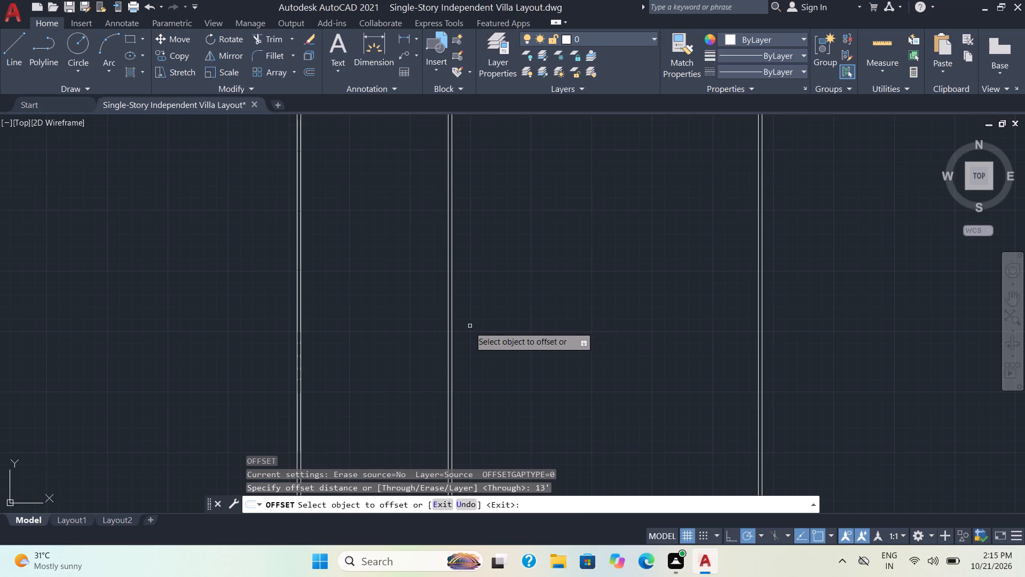
left_click(451, 339)
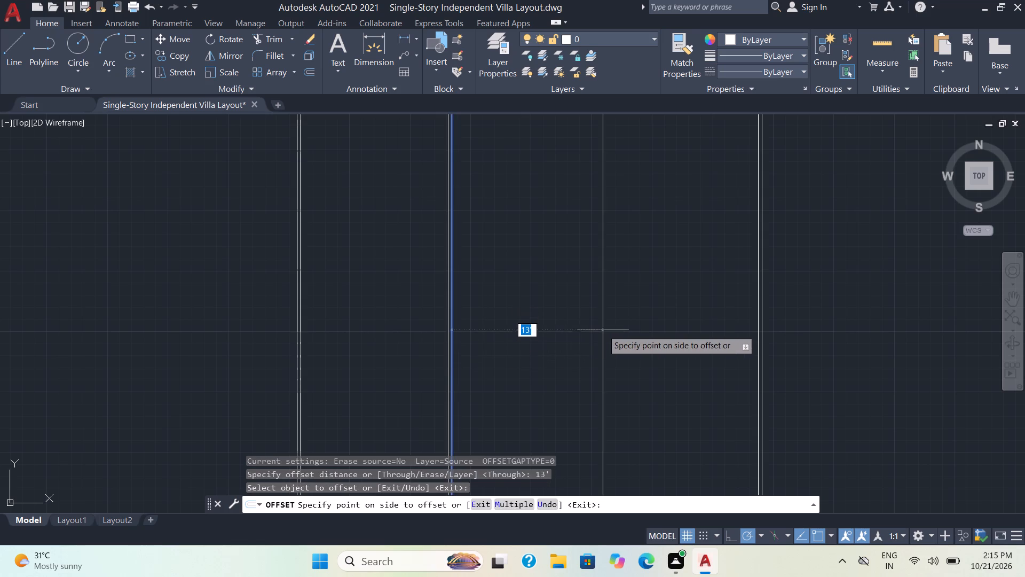
left_click(603, 330)
left_click(604, 330)
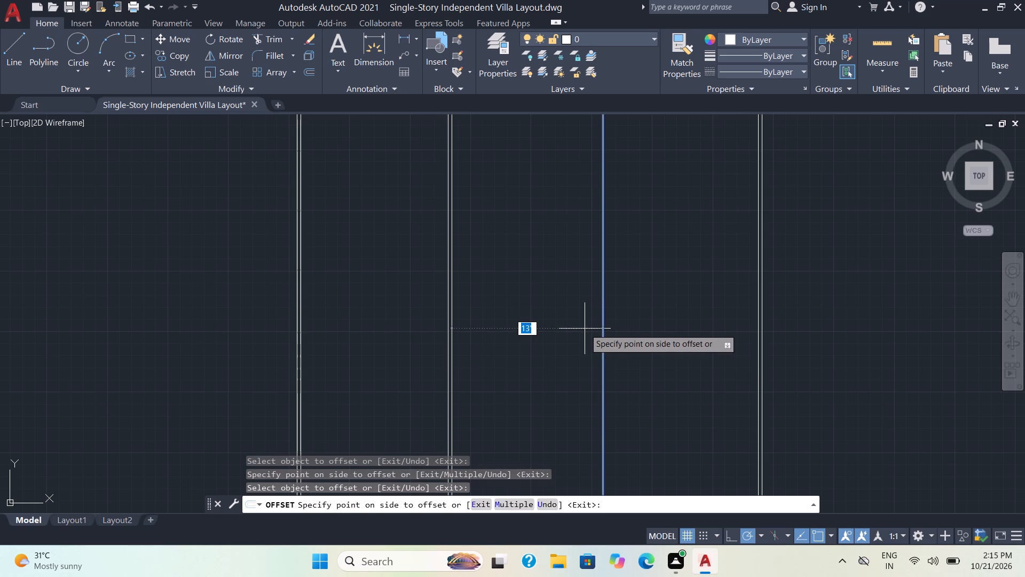
type("4\"")
key("Return")
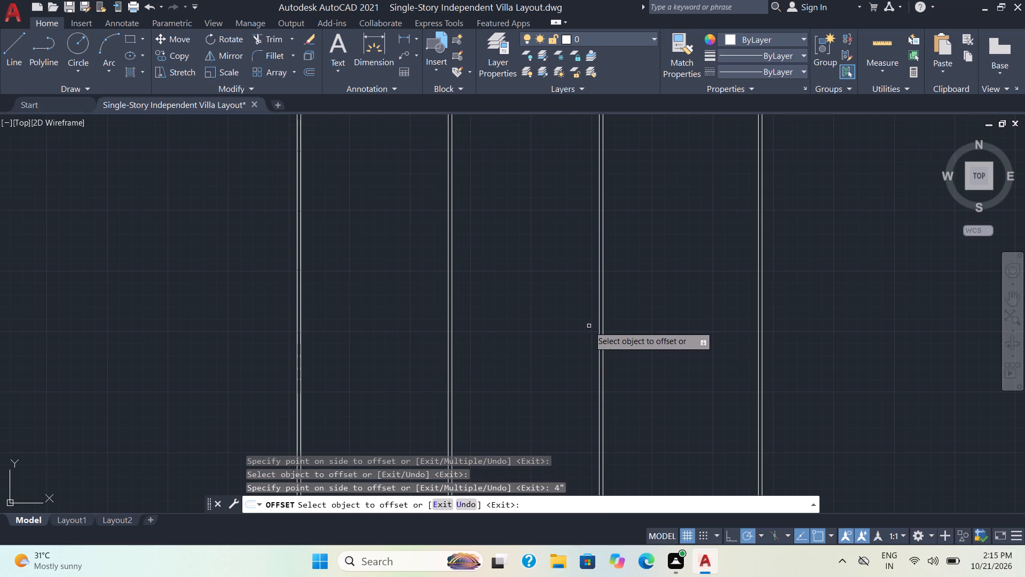
left_click(590, 325)
Measure the clear width between the two vertical partitions with Quick measure.
scroll(656, 303, "down", 2)
middle_click_drag(655, 302, 599, 368)
right_click_drag(637, 322, 600, 367)
scroll(592, 326, "up", 1)
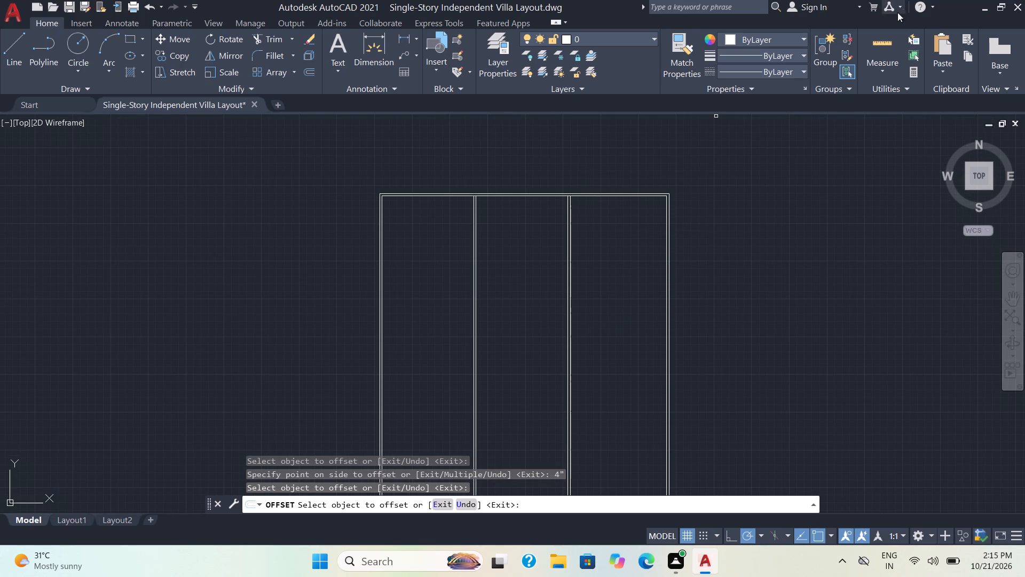
left_click(875, 44)
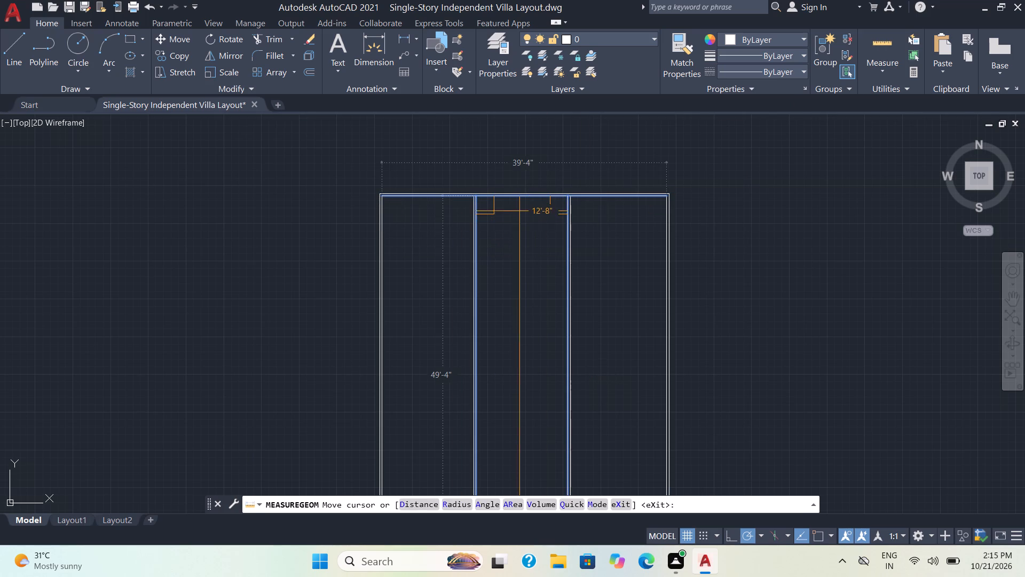
key("Escape")
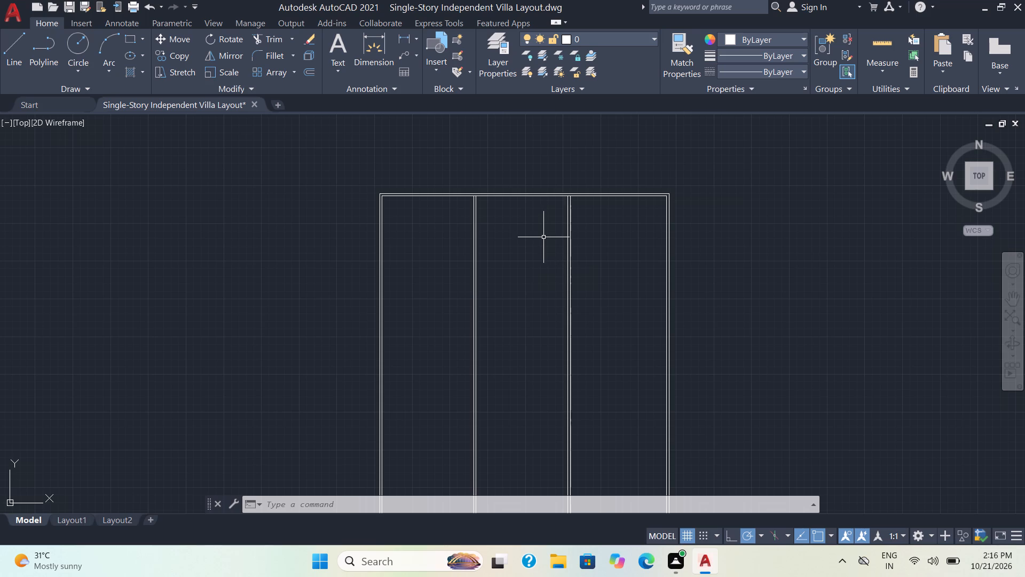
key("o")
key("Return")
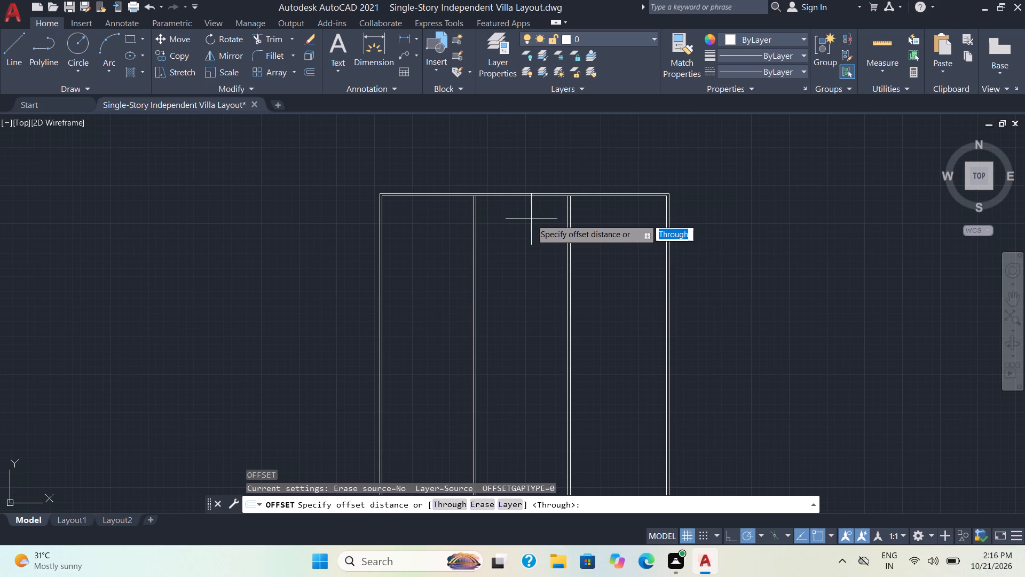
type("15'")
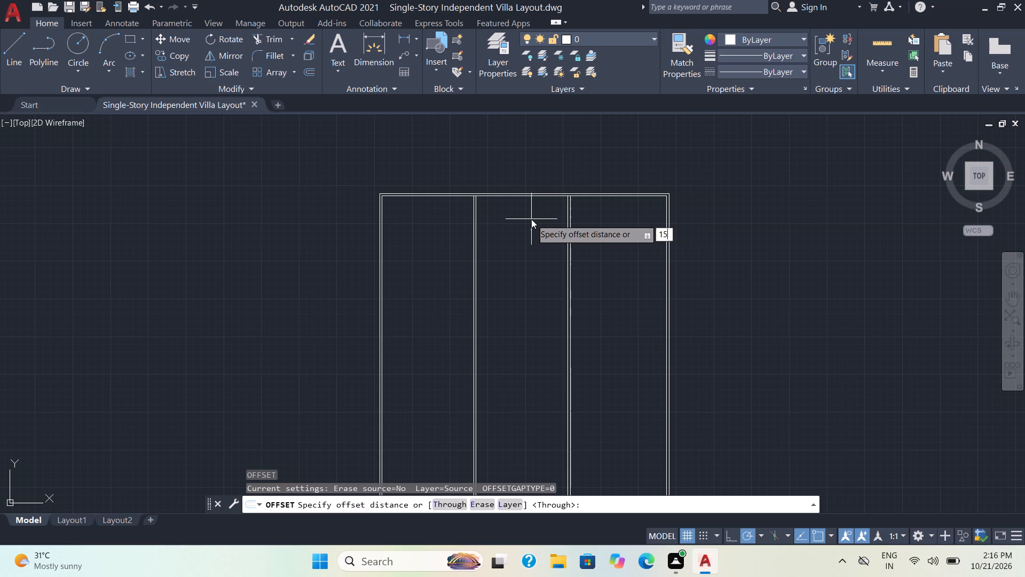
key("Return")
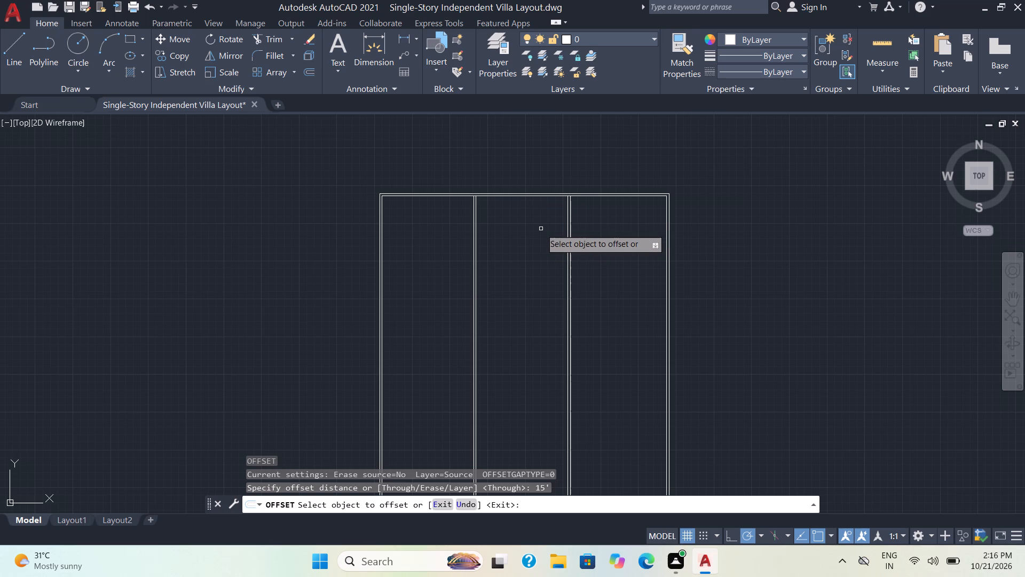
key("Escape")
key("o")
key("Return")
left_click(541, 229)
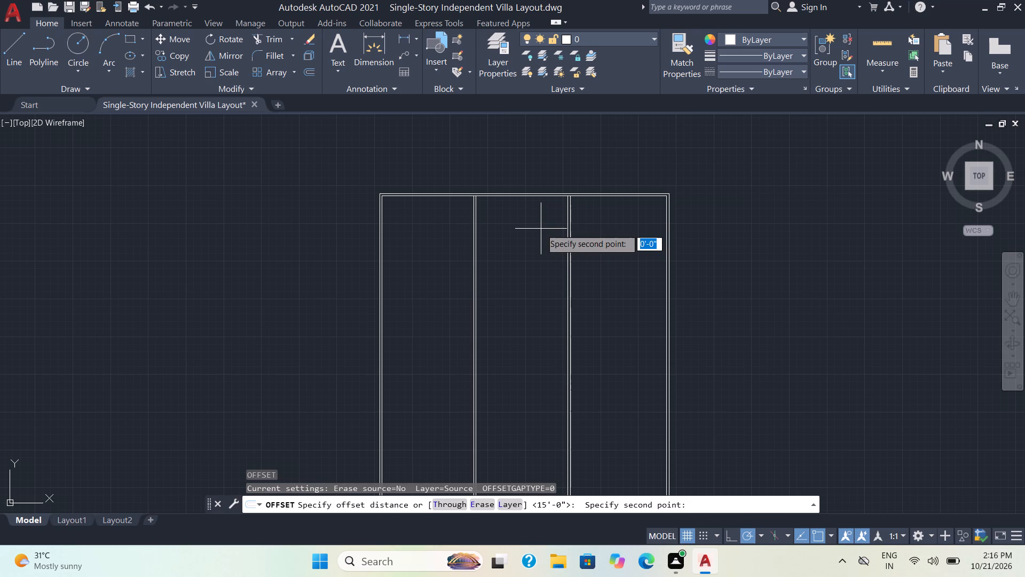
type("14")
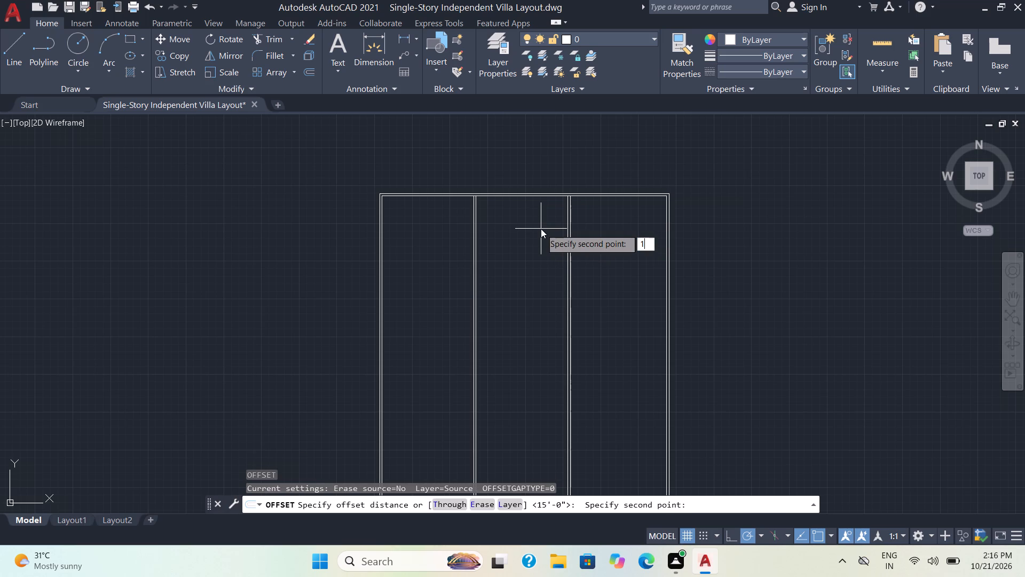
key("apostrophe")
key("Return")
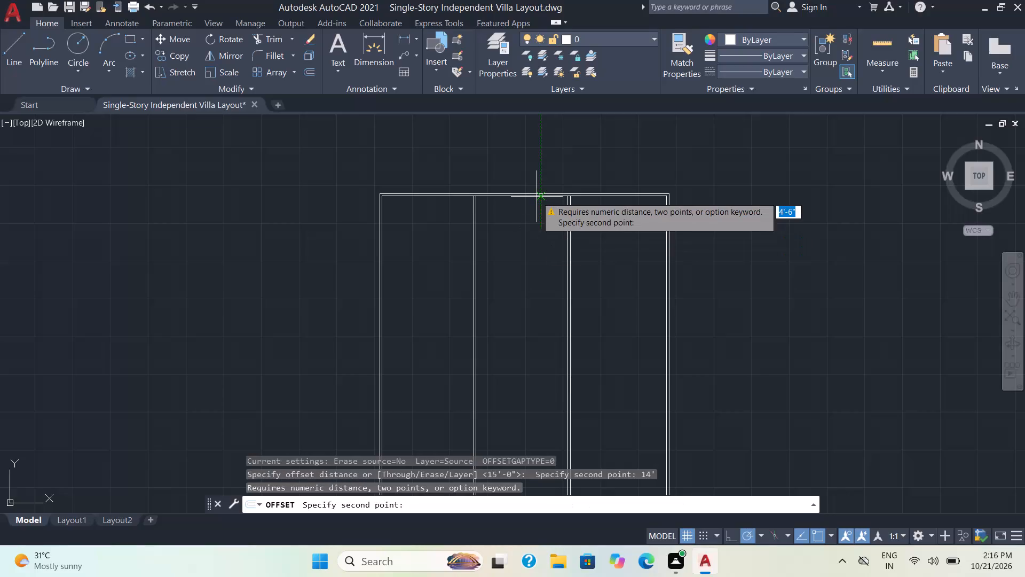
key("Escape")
Offset the top wall's inner line 14' downward to start a horizontal partition across the outline.
key("o")
key("Return")
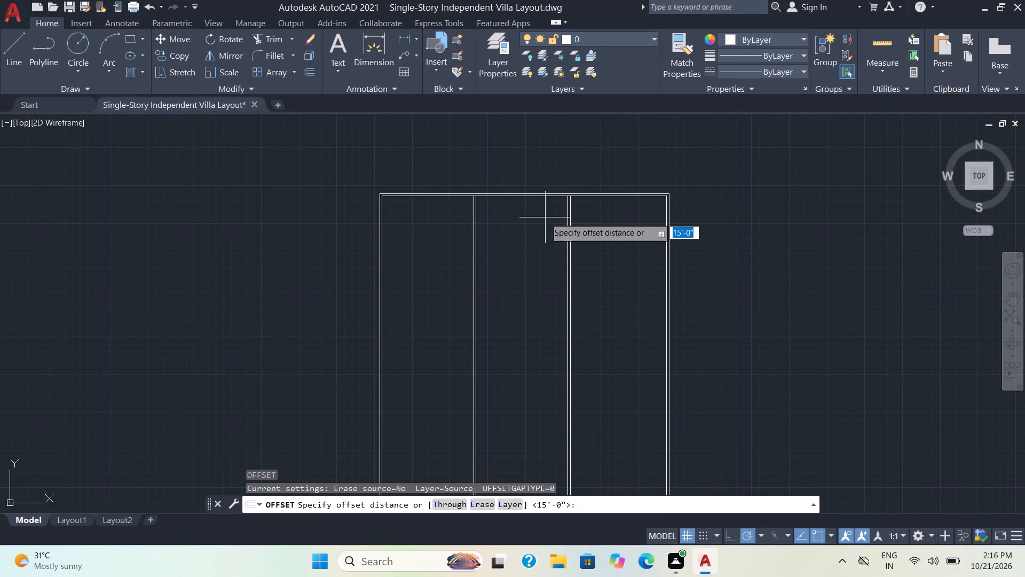
type("15")
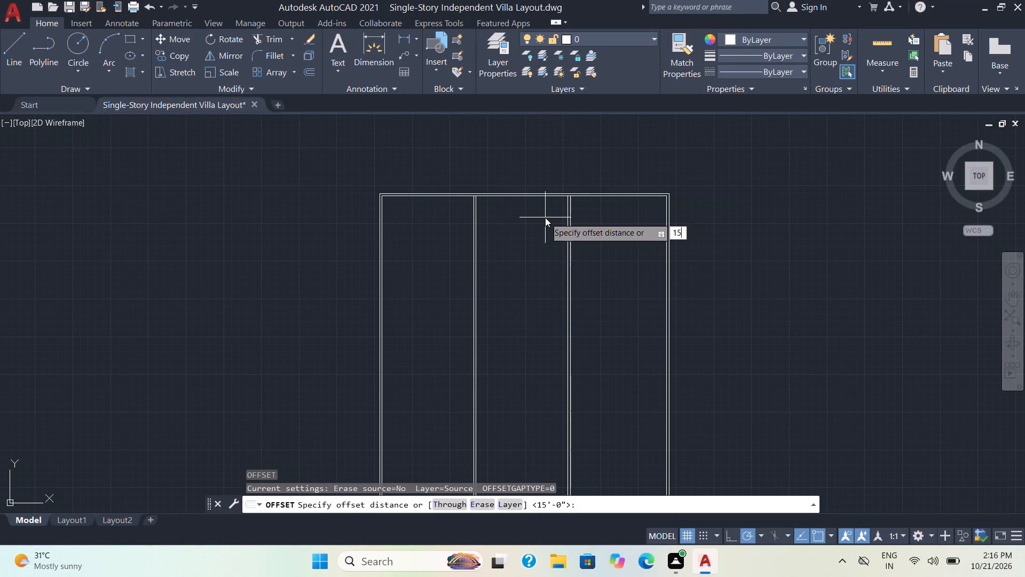
key("BackSpace")
type("4'")
key("Return")
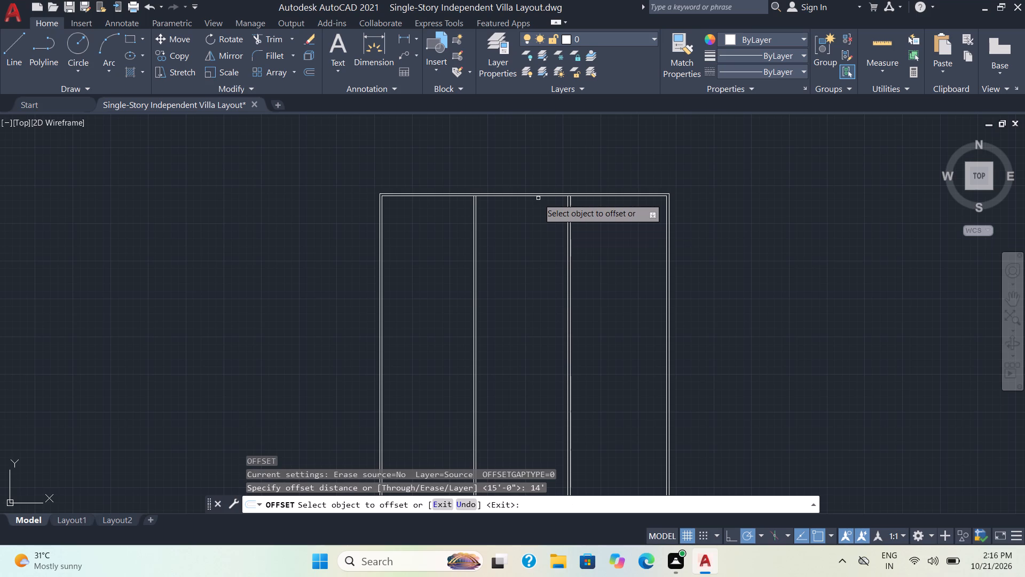
scroll(558, 204, "up", 3)
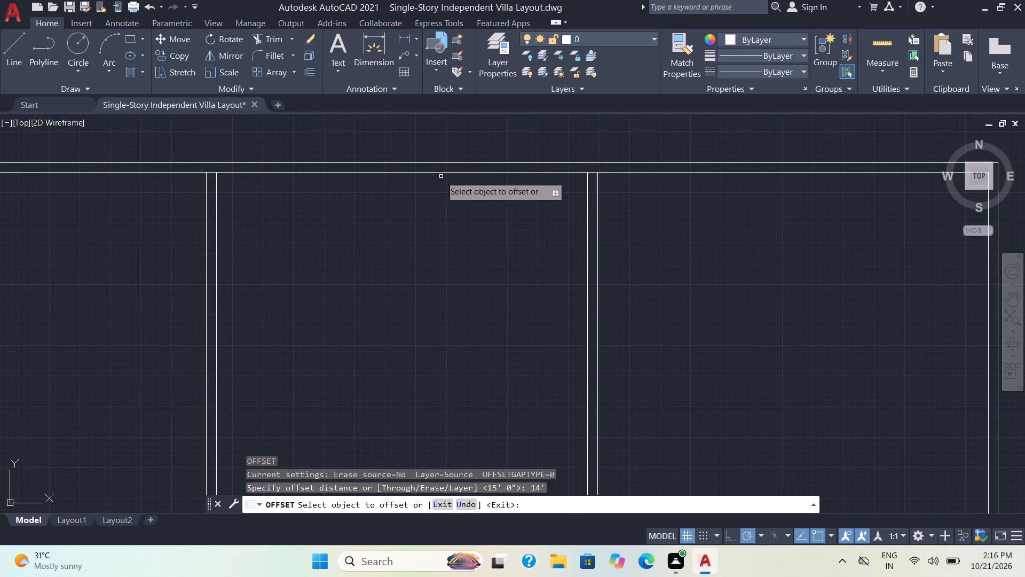
left_click(443, 171)
scroll(448, 371, "down", 3)
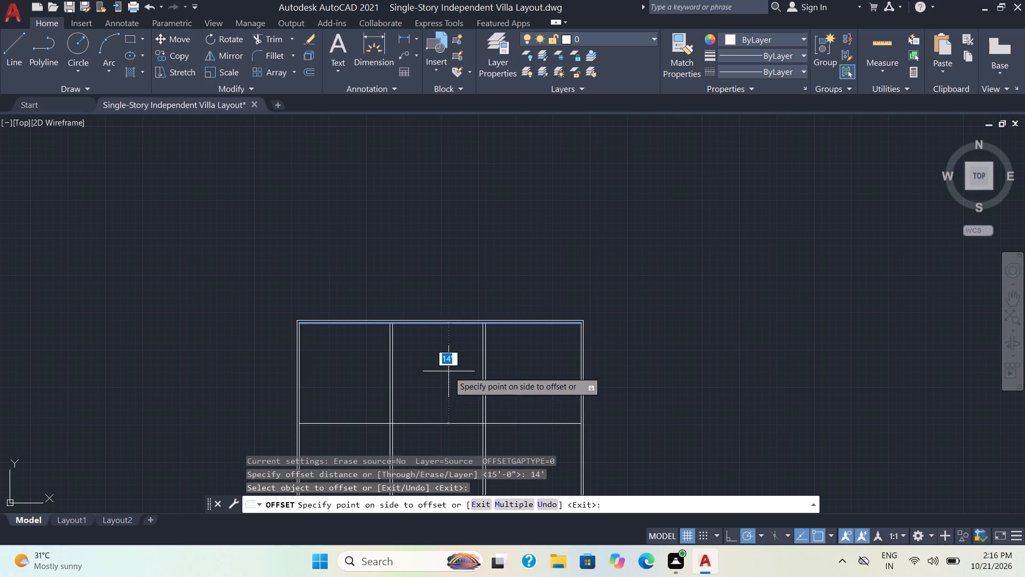
middle_click_drag(448, 372, 474, 175)
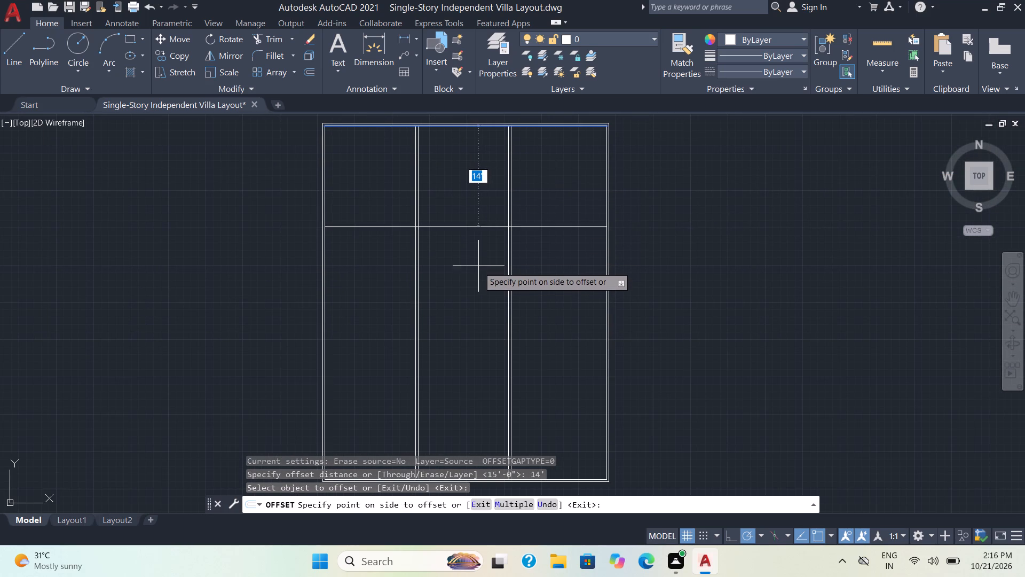
left_click(477, 245)
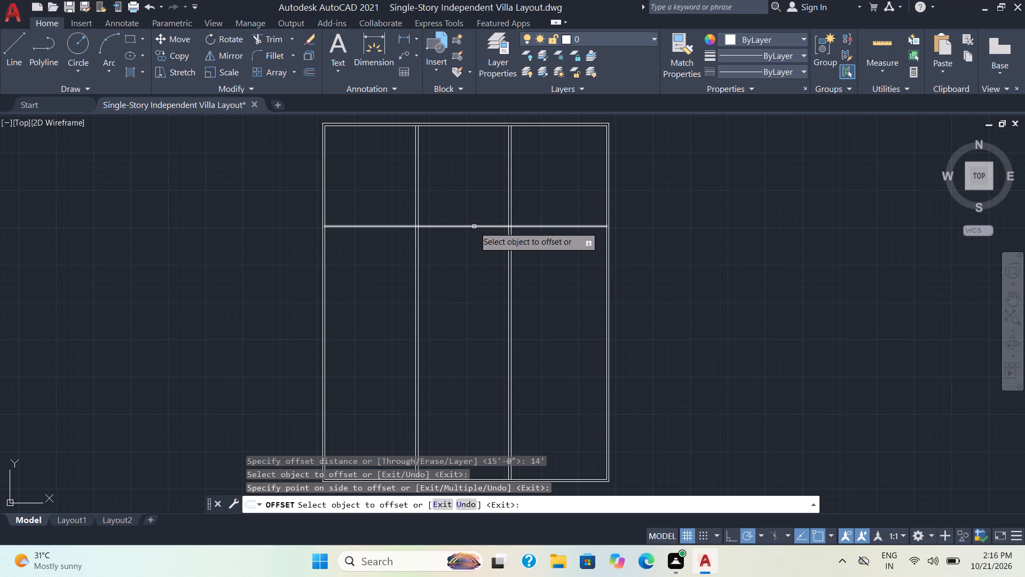
Offset the new horizontal line 4" downward to complete the horizontal partition across the outline.
left_click(474, 227)
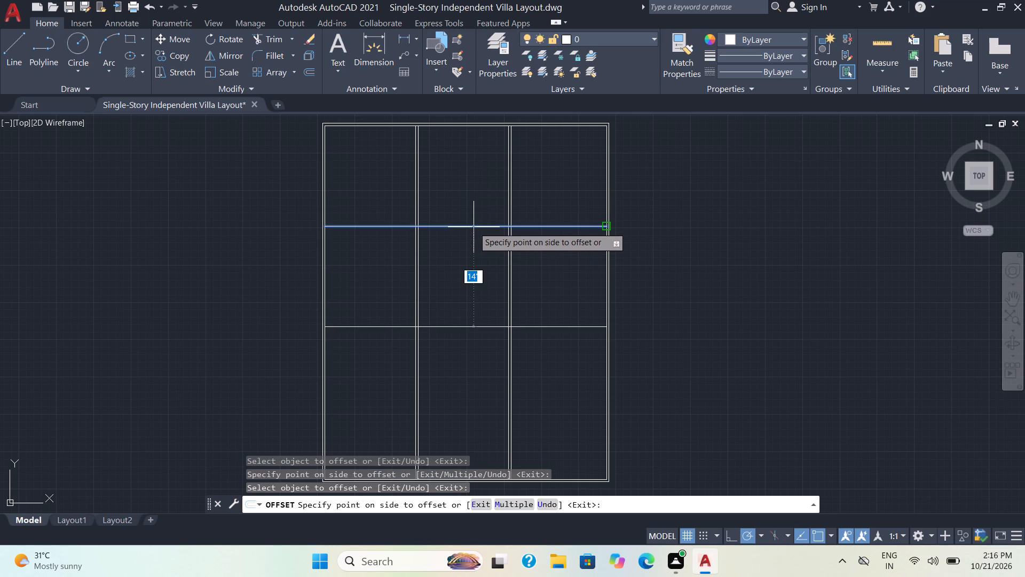
type("4\"")
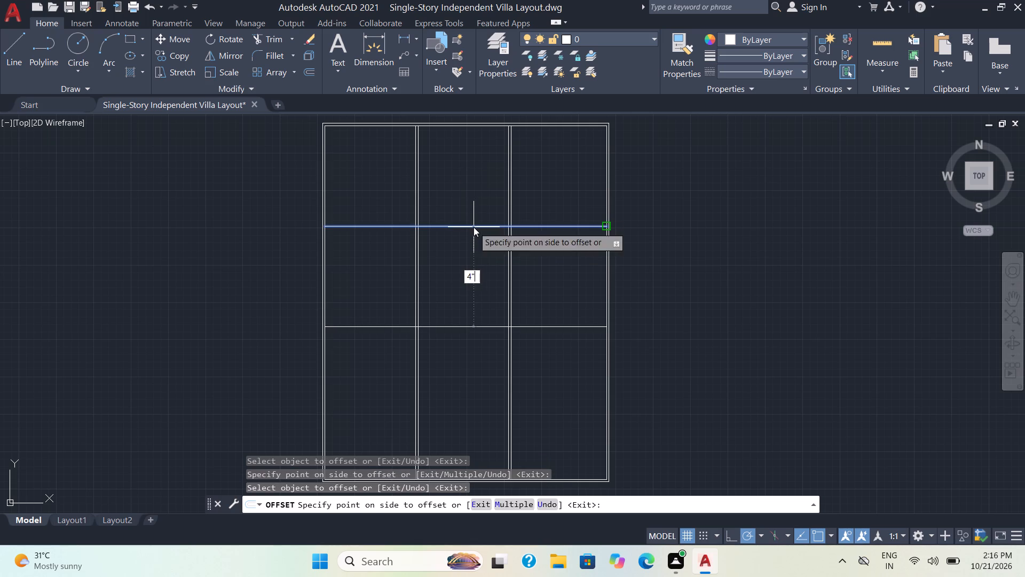
key("Return")
left_click(472, 232)
Offset the horizontal partition's lower line 14' downward across the outline.
scroll(470, 221, "up", 1)
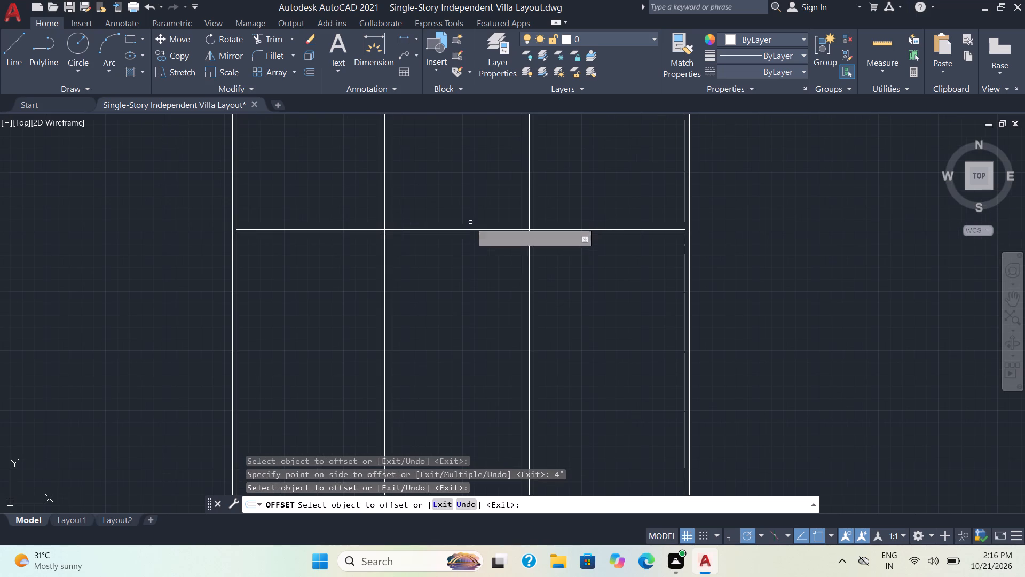
left_click(470, 231)
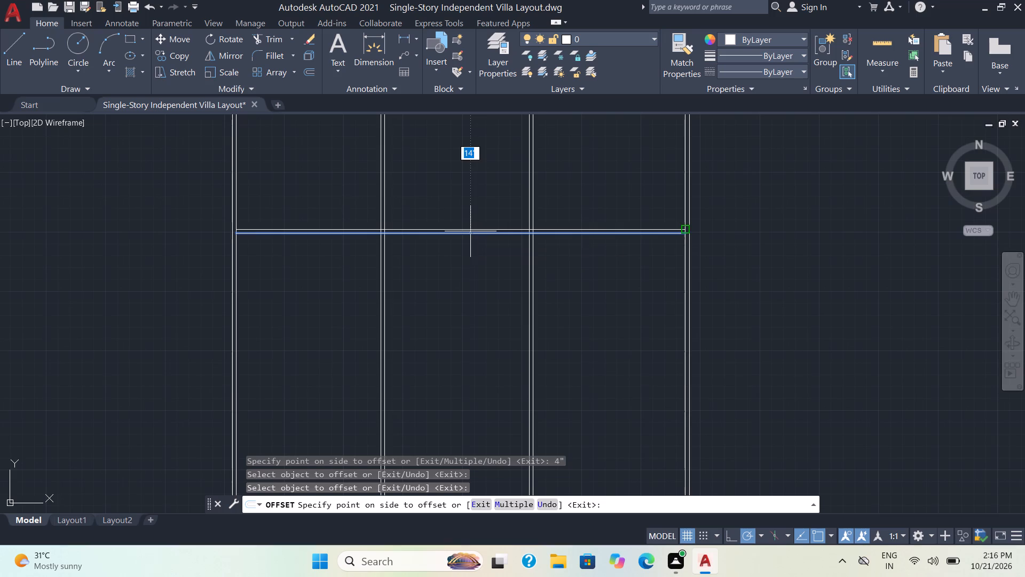
left_click(454, 326)
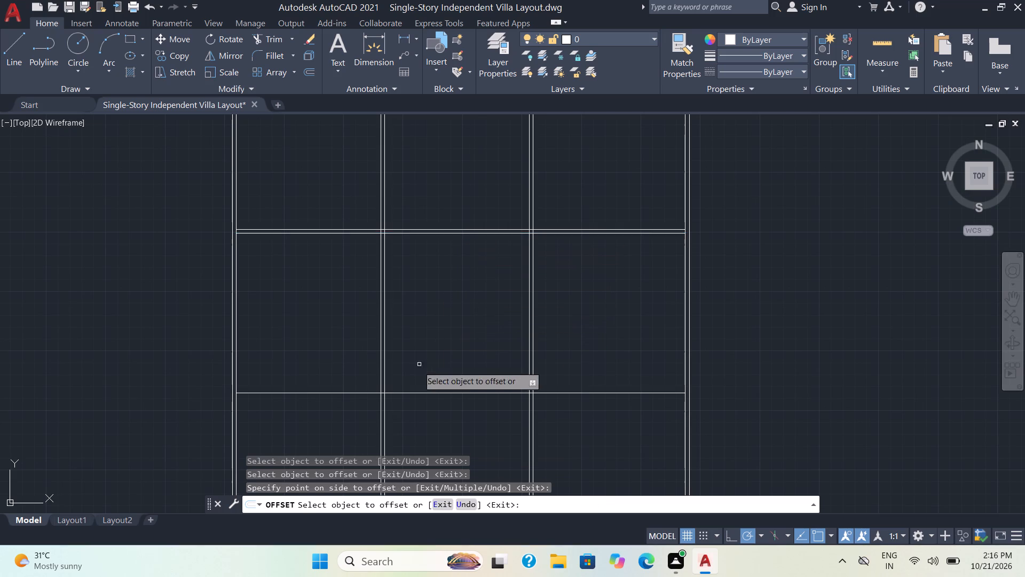
Offset the lowest interior horizontal line 4' downward.
middle_click_drag(422, 379, 441, 232)
middle_click_drag(469, 313, 498, 300)
scroll(498, 300, "down", 2)
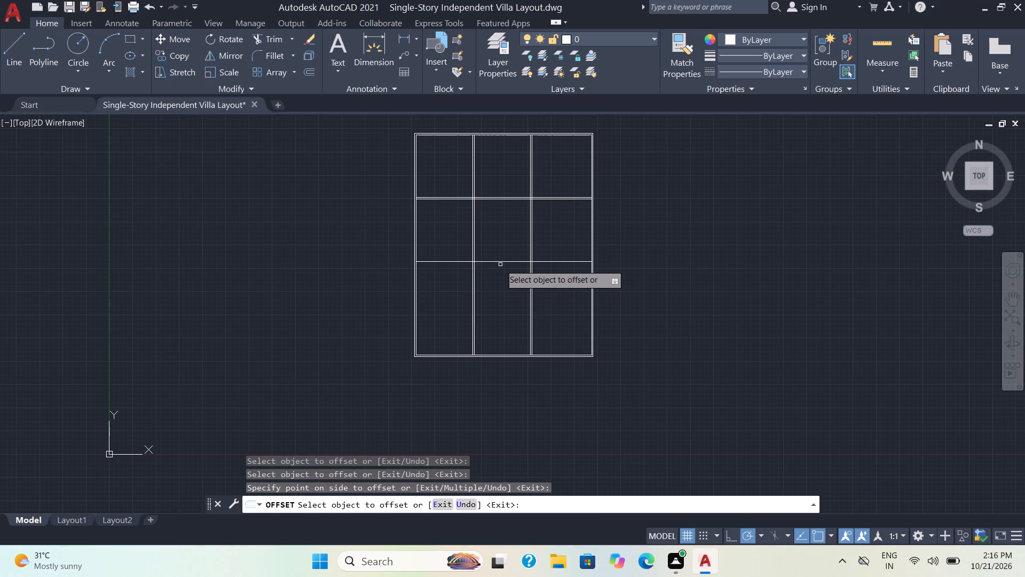
scroll(498, 260, "up", 2)
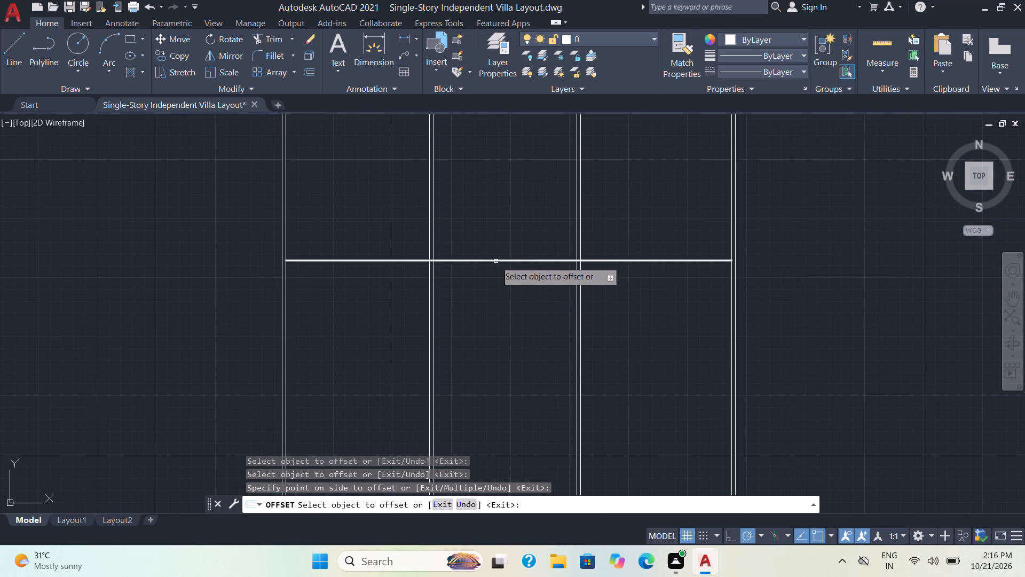
left_click(496, 261)
type("4'")
key("Return")
Measure the clear depth between the horizontal partition and the first line below it with Quick measure.
scroll(493, 305, "down", 2)
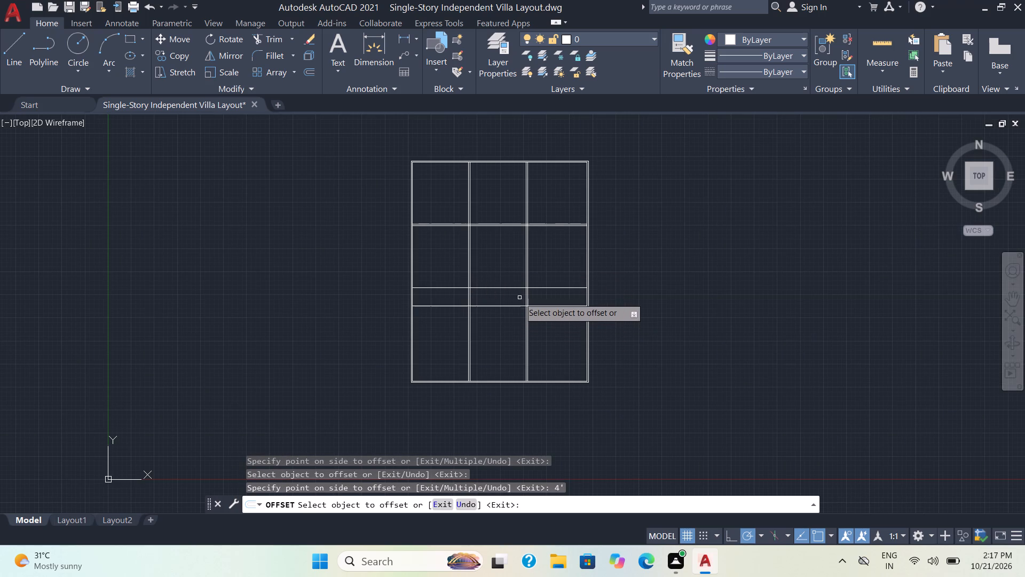
scroll(501, 288, "up", 2)
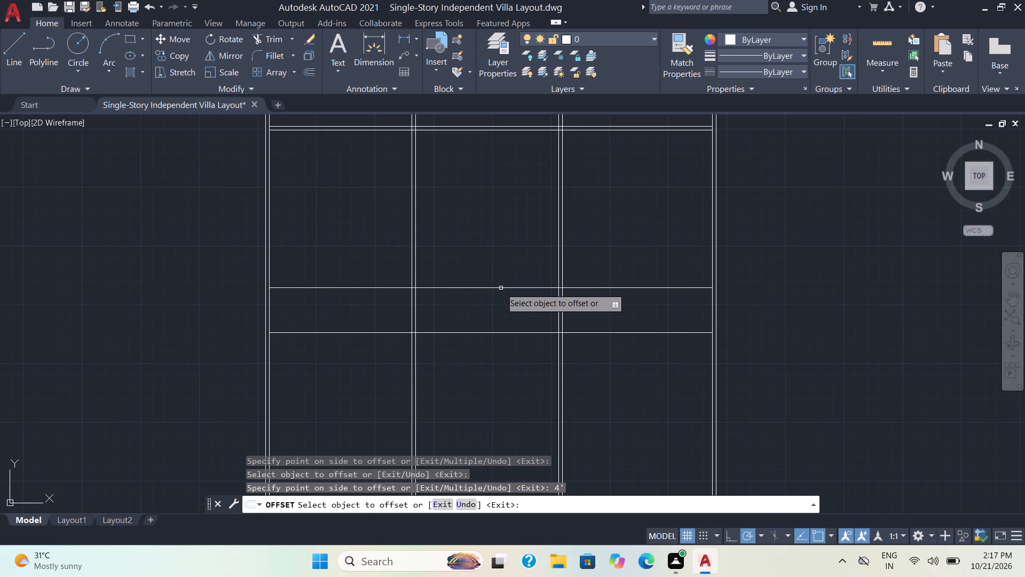
scroll(501, 288, "down", 1)
scroll(501, 253, "up", 1)
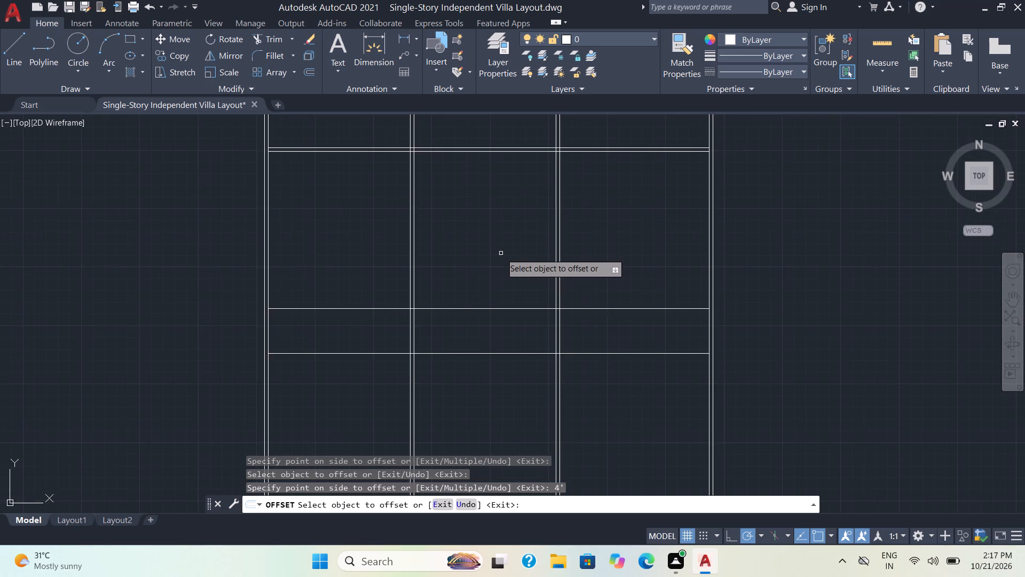
scroll(501, 253, "up", 1)
scroll(501, 251, "down", 2)
left_click(852, 63)
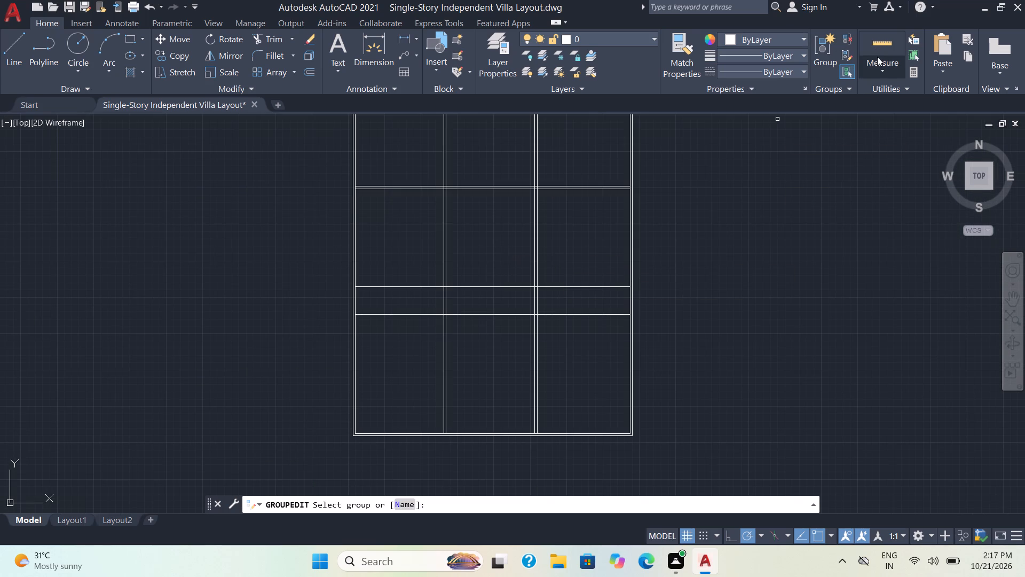
left_click(877, 57)
left_click(879, 46)
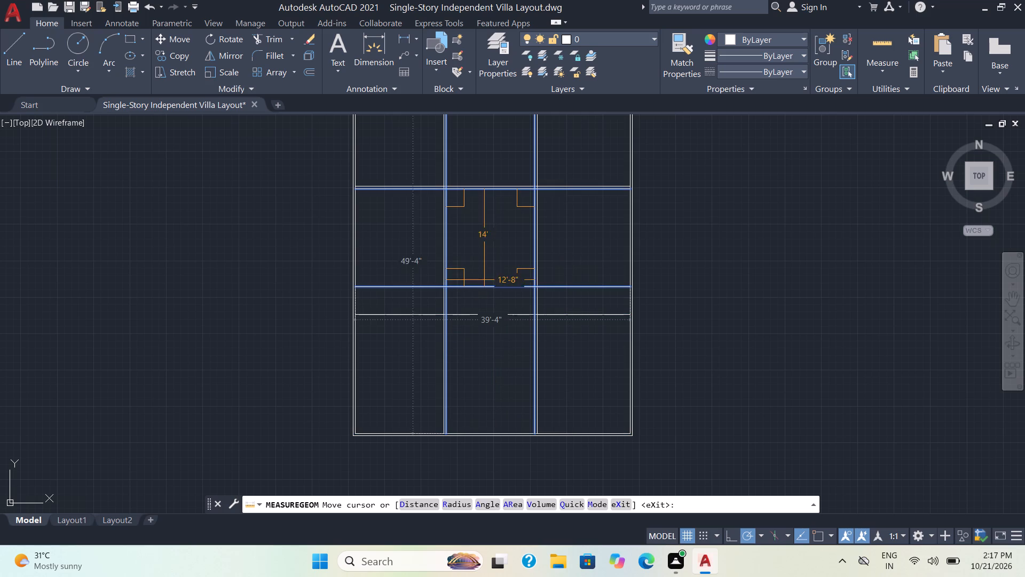
key("Escape")
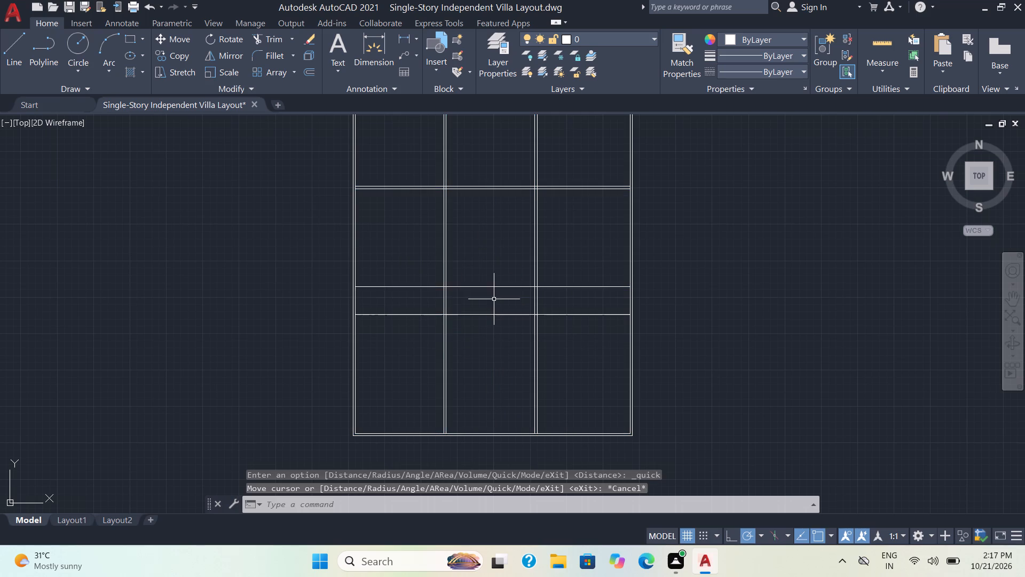
Erase the single horizontal line lying 14' below the horizontal partition.
left_click(497, 286)
key("Delete")
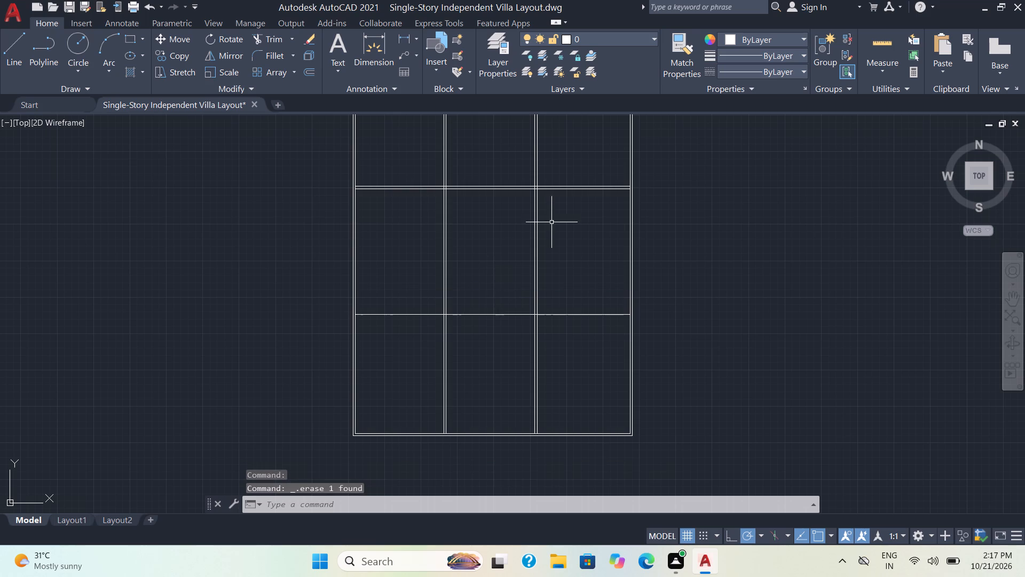
Measure the depths of the middle and top bays between the vertical partitions with Quick measure.
left_click(881, 55)
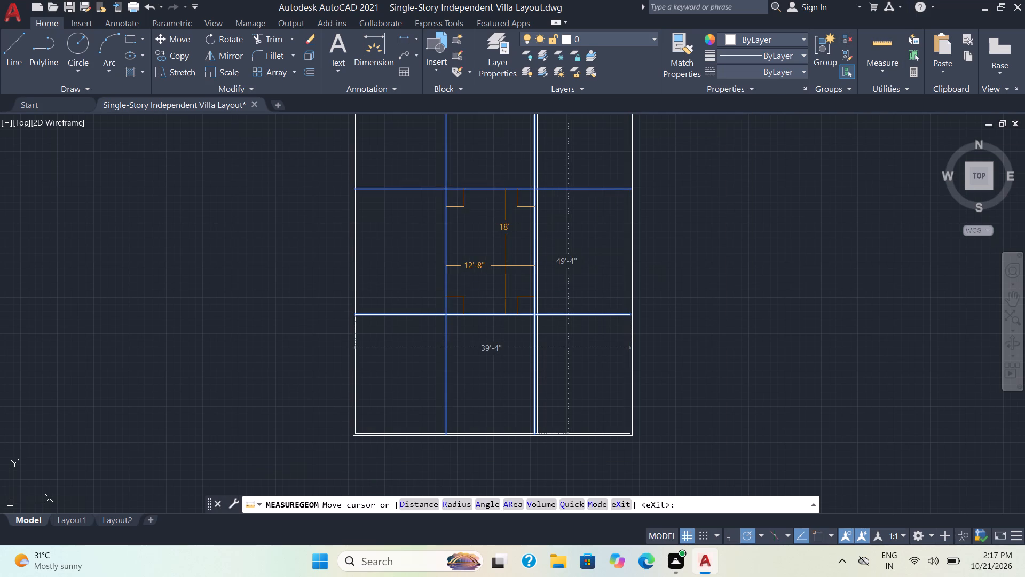
scroll(501, 266, "down", 1)
middle_click_drag(501, 266, 506, 355)
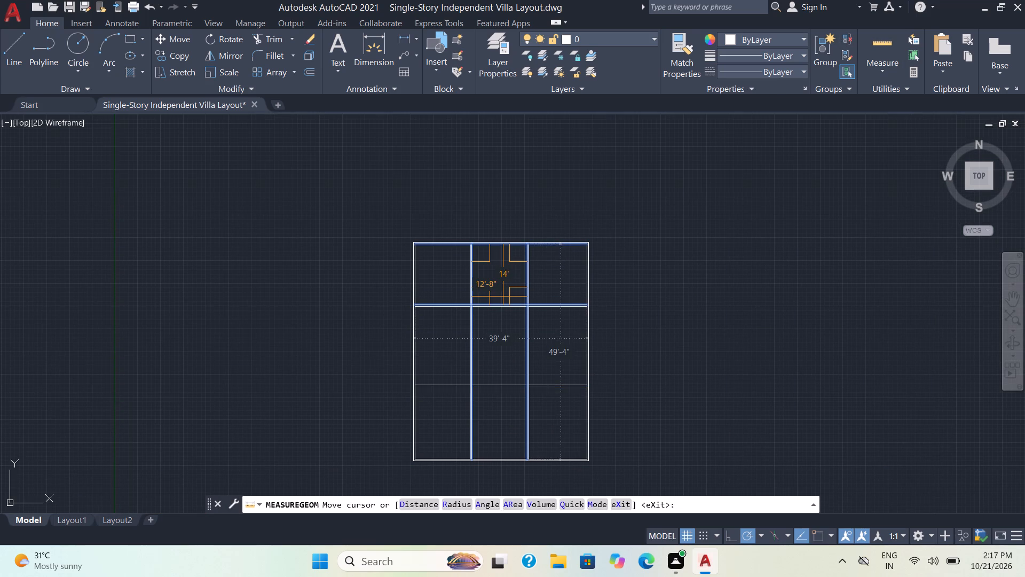
key("Escape")
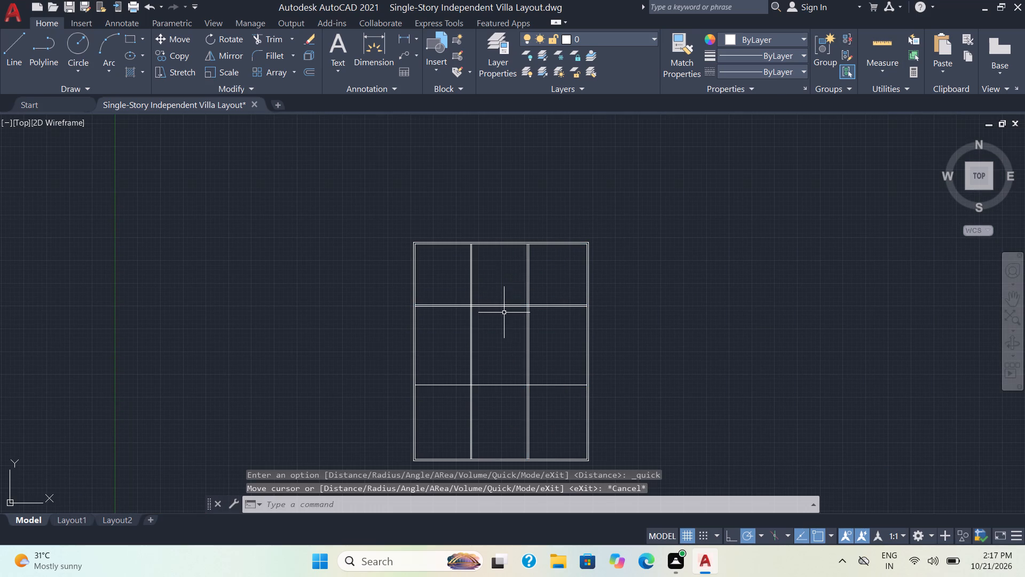
Erase both lines of the upper horizontal partition.
scroll(506, 298, "up", 1)
left_click_drag(504, 279, 504, 337)
left_click(502, 327)
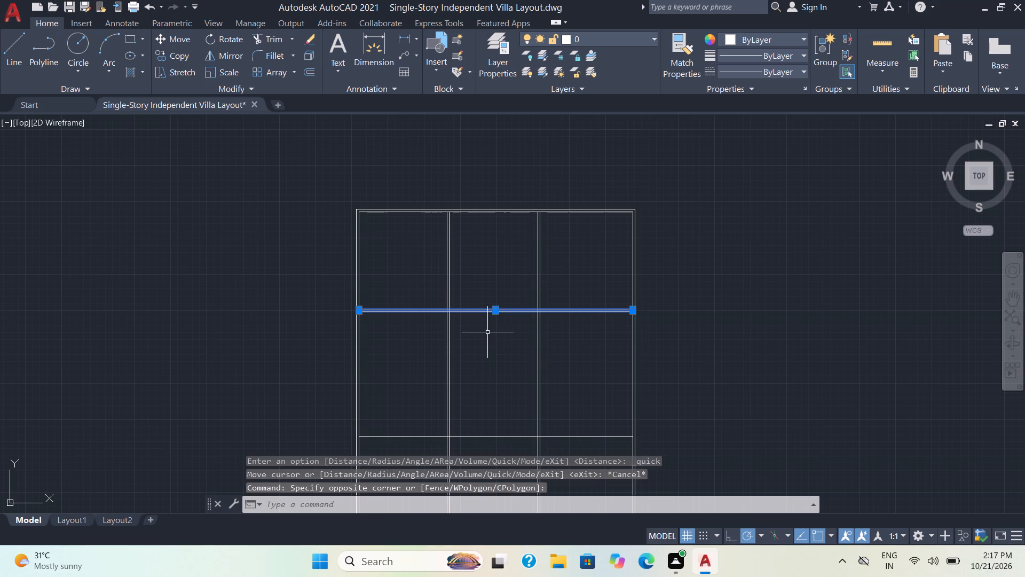
key("Delete")
Measure the bottom bay's depth between the remaining horizontal line and the bottom wall with Quick measure.
scroll(498, 336, "down", 1)
scroll(502, 269, "up", 1)
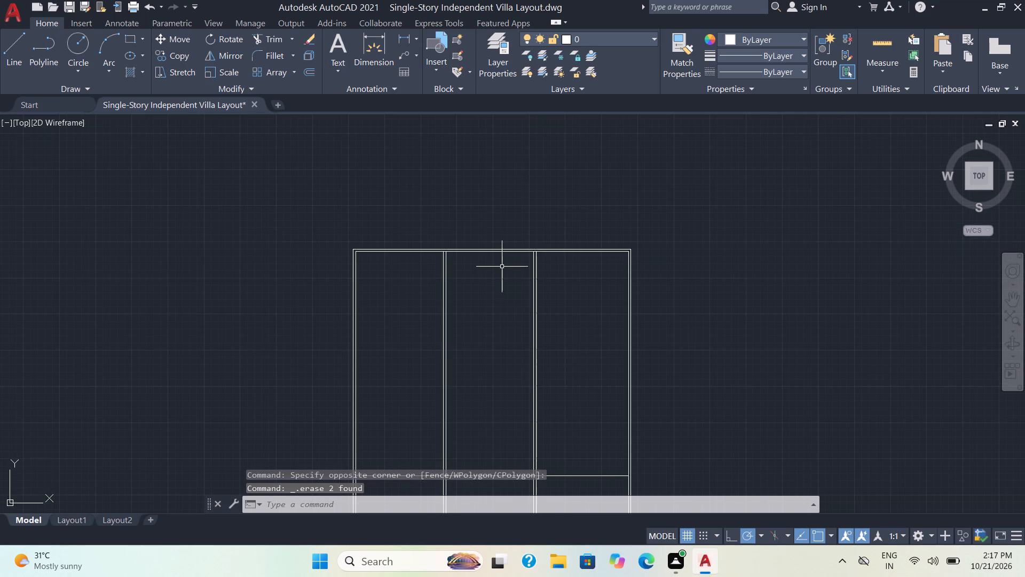
left_click(502, 249)
key("Escape")
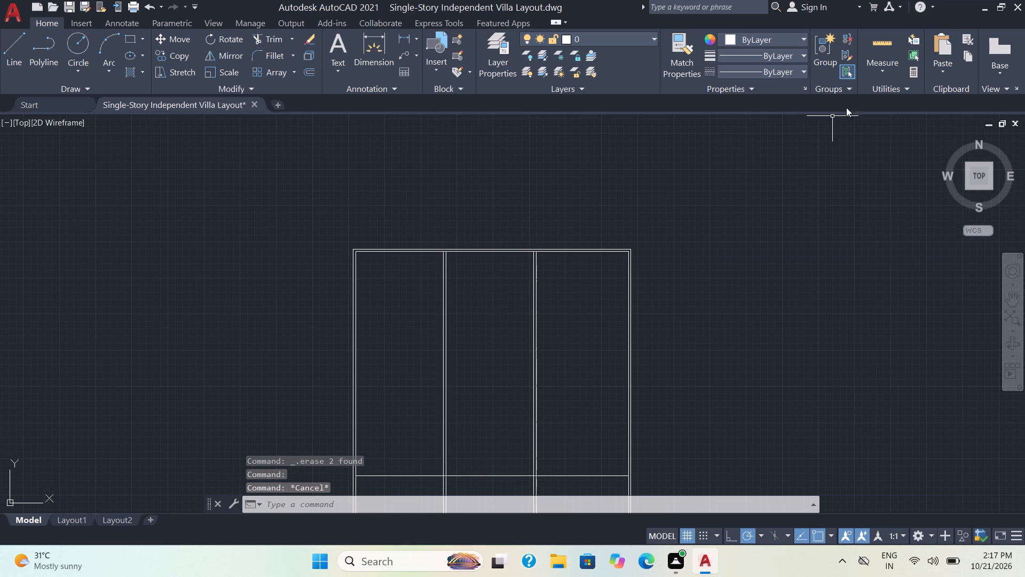
scroll(878, 48, "up", 1)
left_click(879, 46)
scroll(711, 225, "down", 2)
scroll(611, 304, "down", 1)
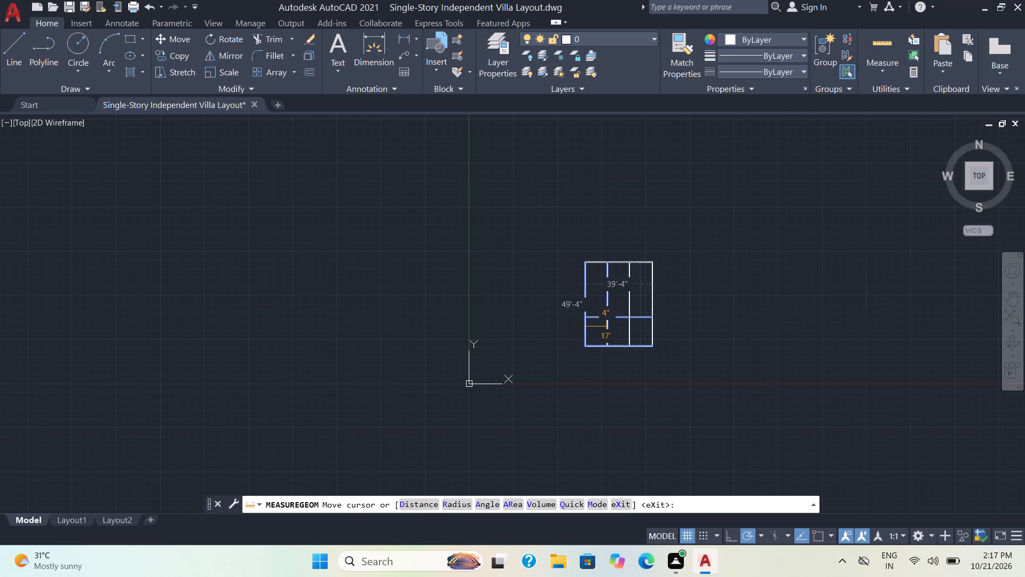
scroll(616, 333, "up", 3)
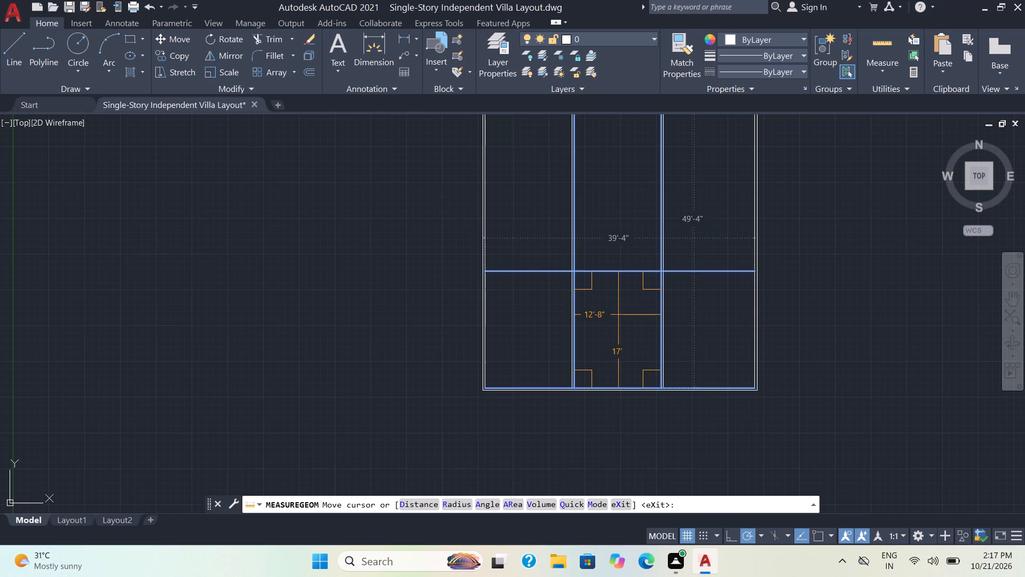
key("Escape")
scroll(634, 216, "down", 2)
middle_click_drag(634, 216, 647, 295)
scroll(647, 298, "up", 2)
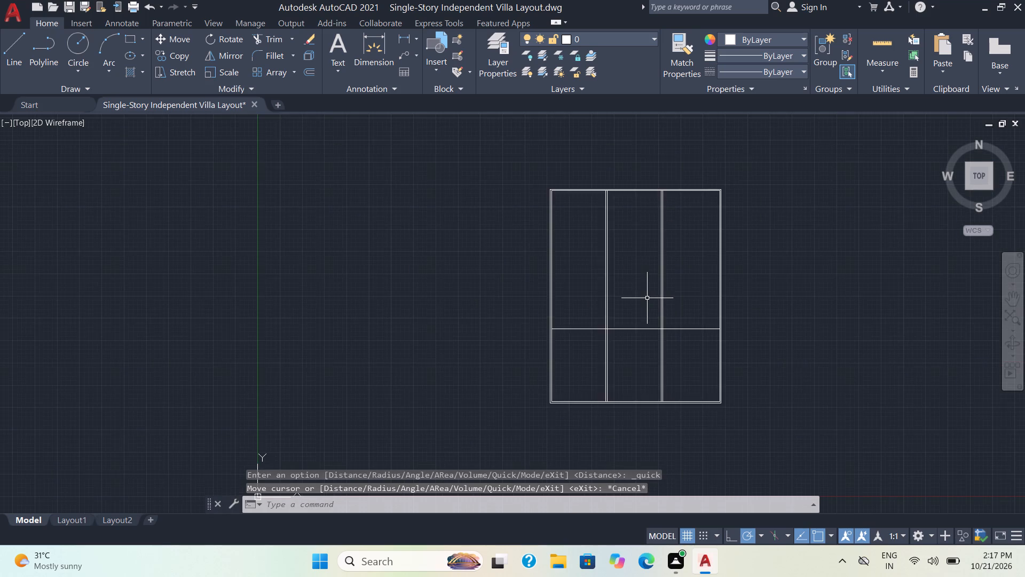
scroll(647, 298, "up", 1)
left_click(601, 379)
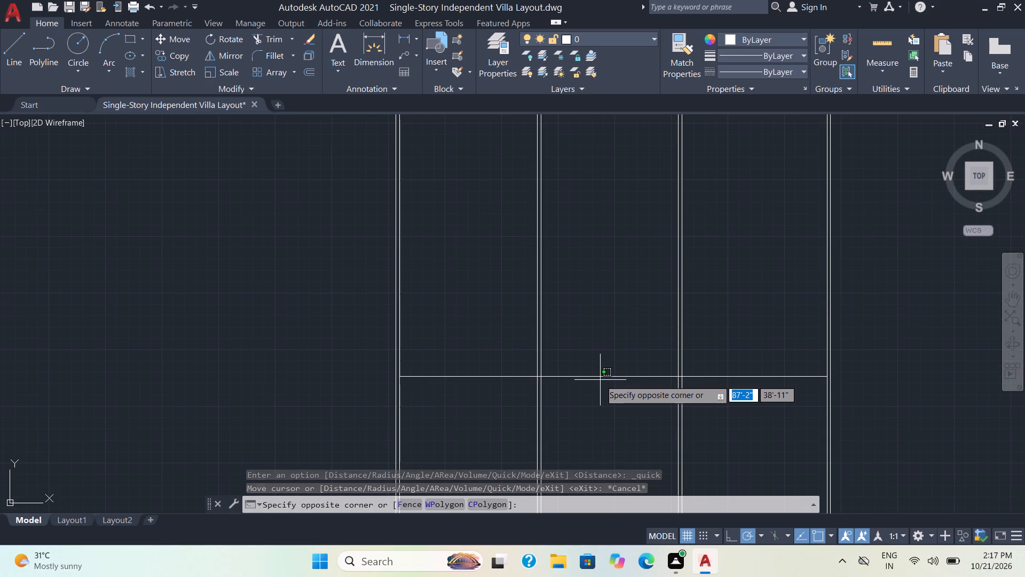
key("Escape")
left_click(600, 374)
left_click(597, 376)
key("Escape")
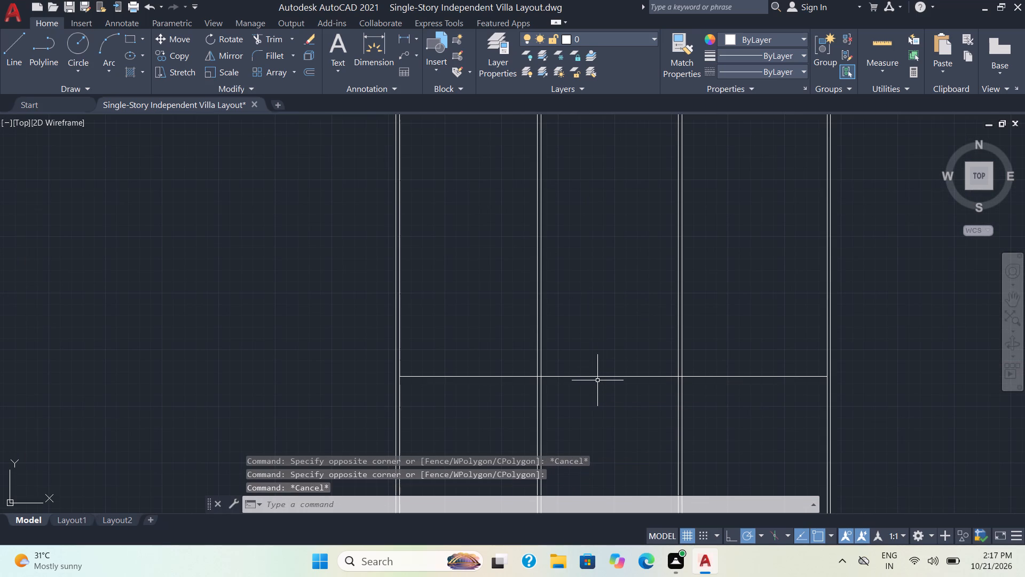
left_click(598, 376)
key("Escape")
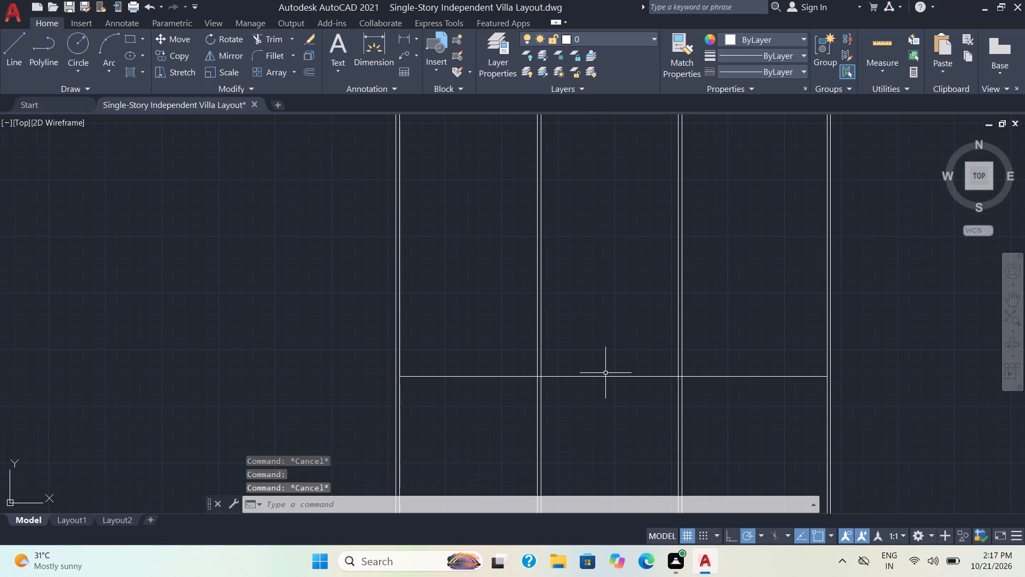
Offset the remaining horizontal line 17' upward.
key("o")
key("Return")
key("1")
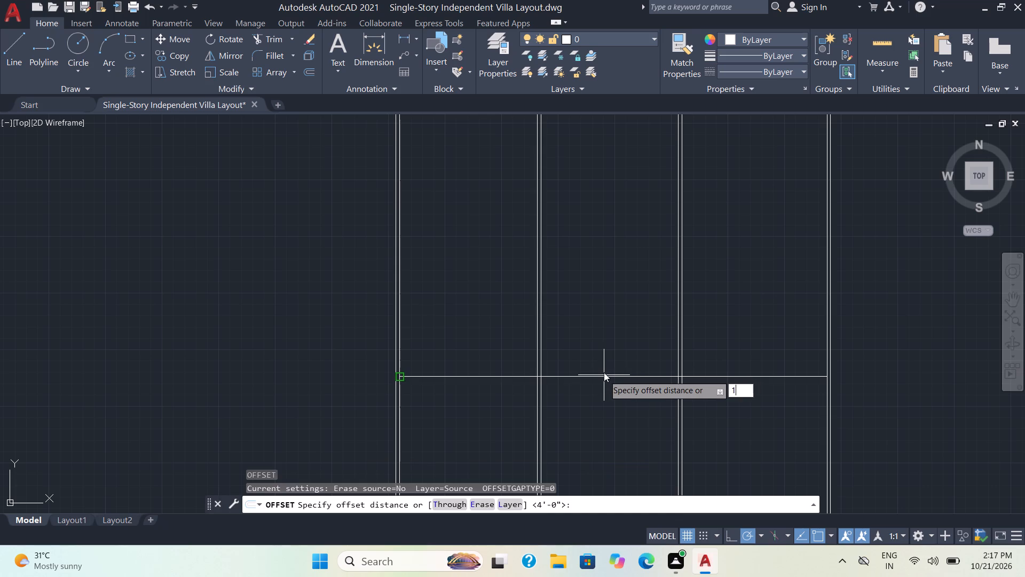
key("7")
key("apostrophe")
key("Return")
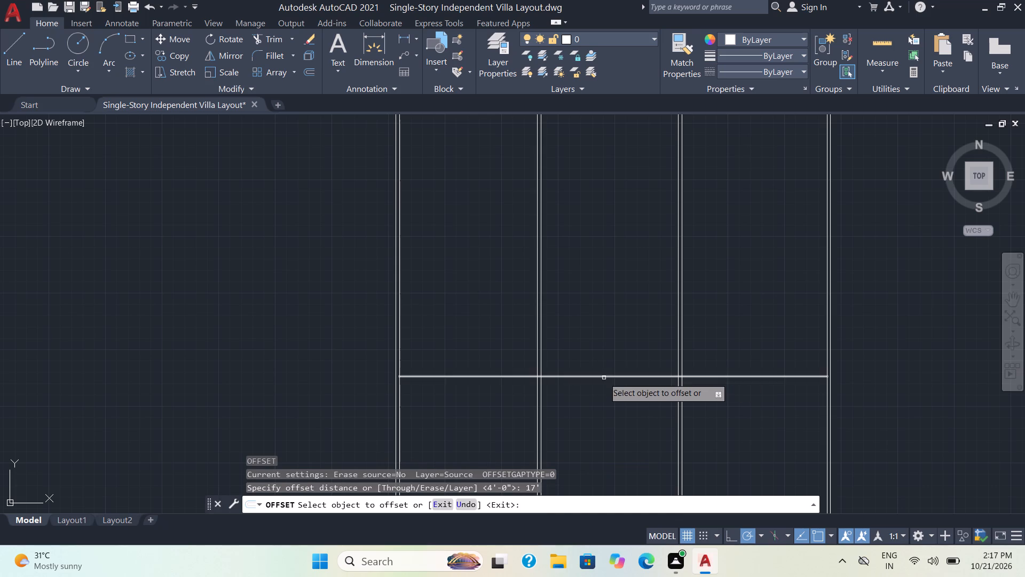
left_click(604, 378)
left_click(626, 257)
Measure the depths of the top and middle bays between the vertical partitions with Quick measure.
scroll(628, 229, "down", 2)
middle_click_drag(628, 229, 636, 297)
scroll(636, 285, "up", 1)
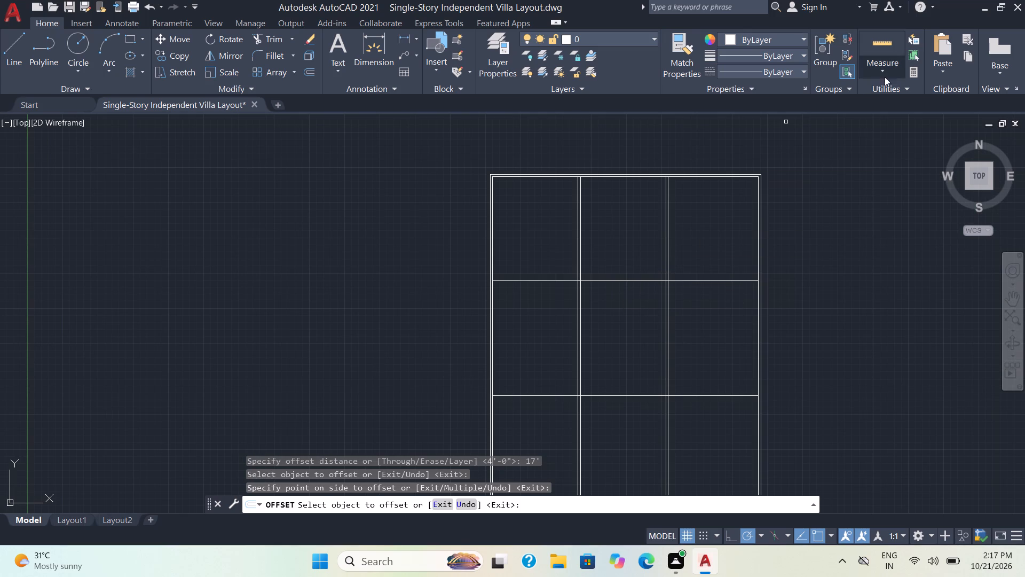
left_click(877, 44)
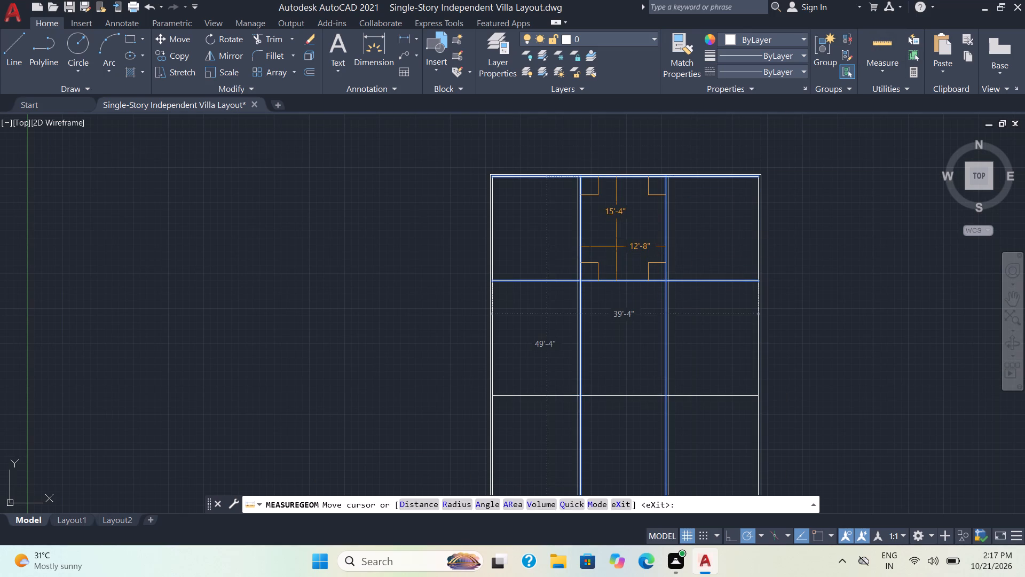
key("Escape")
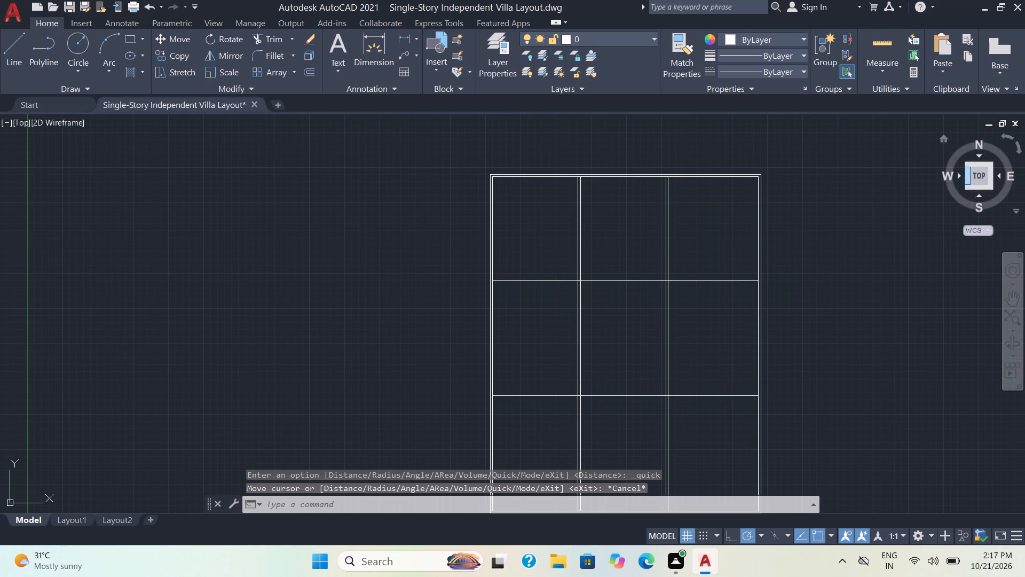
left_click(885, 42)
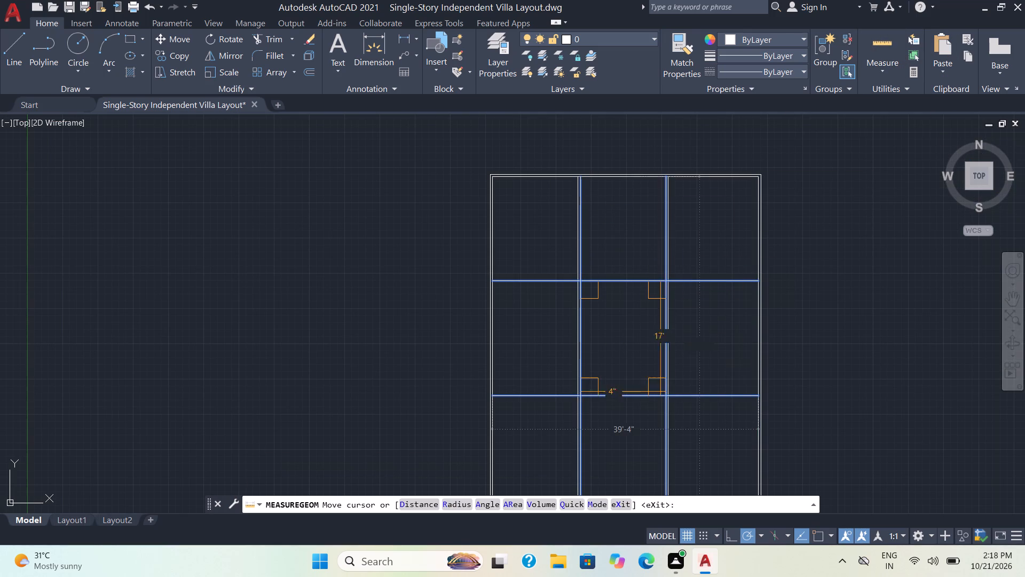
key("Escape")
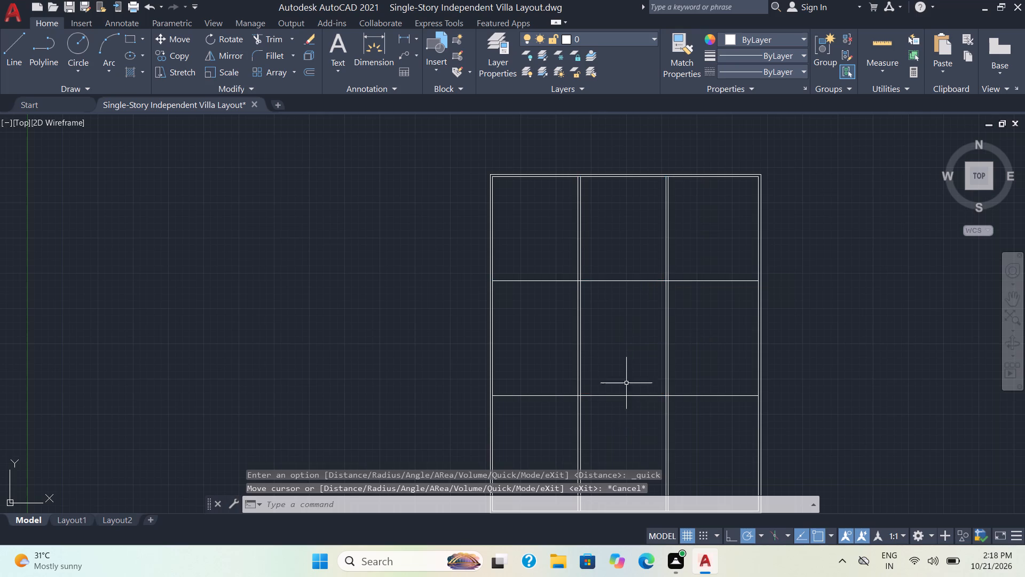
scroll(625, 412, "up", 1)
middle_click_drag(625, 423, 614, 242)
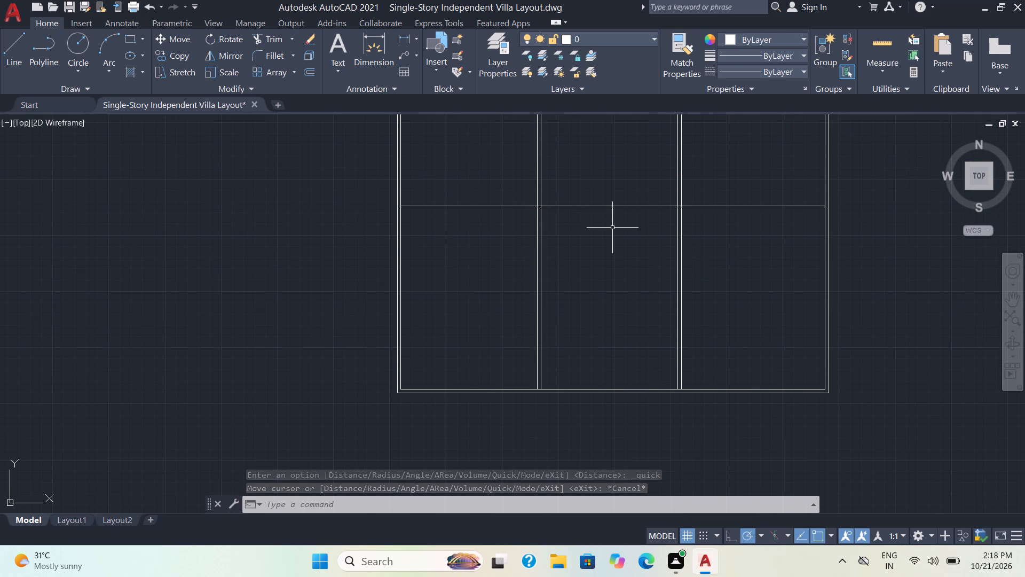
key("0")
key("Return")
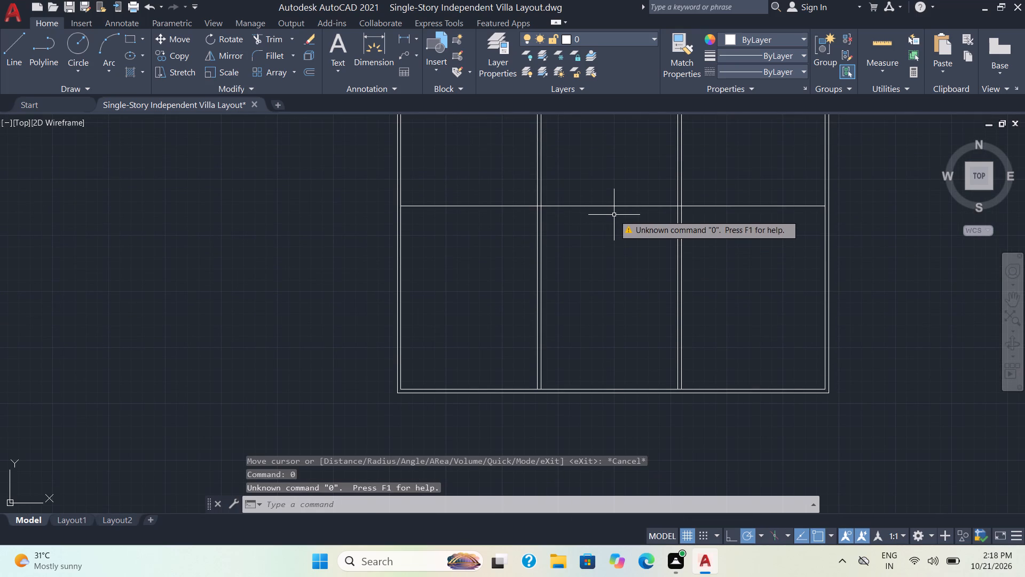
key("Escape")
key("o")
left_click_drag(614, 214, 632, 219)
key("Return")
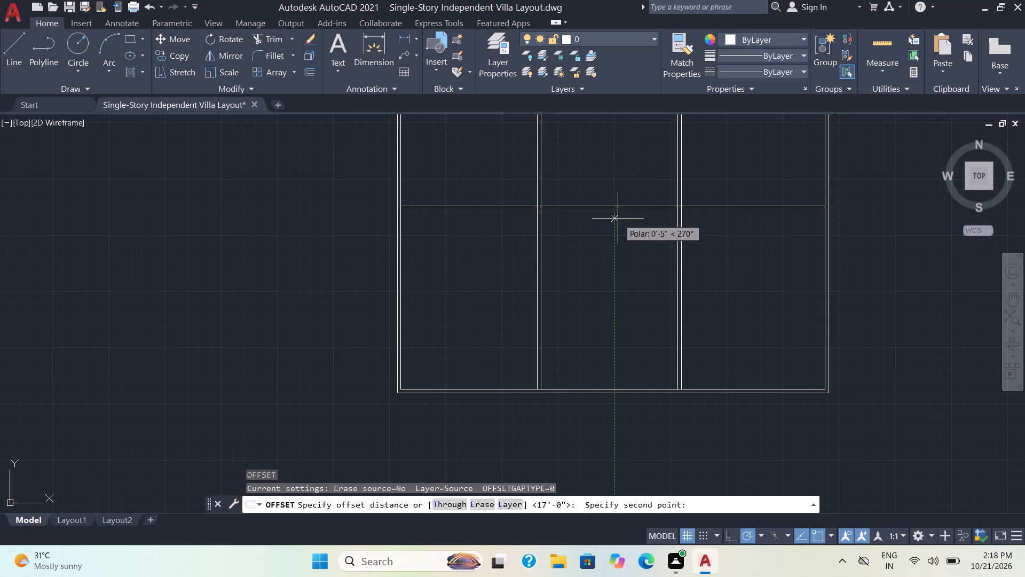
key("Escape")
Offset the lower horizontal partition line 4" downward to give it wall thickness.
key("o")
key("Return")
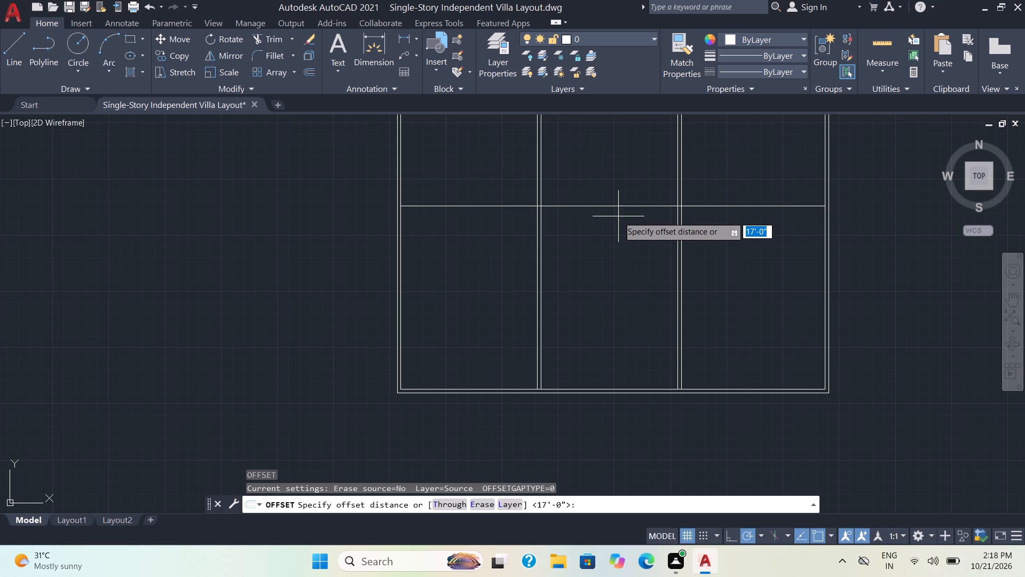
key("4")
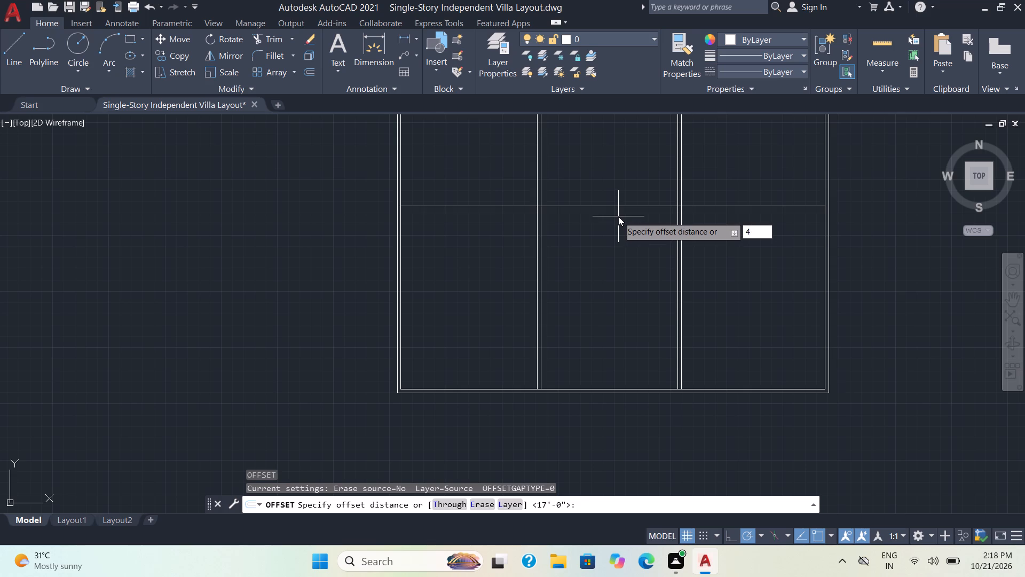
key("shift+quotedbl")
key("Return")
left_click(623, 206)
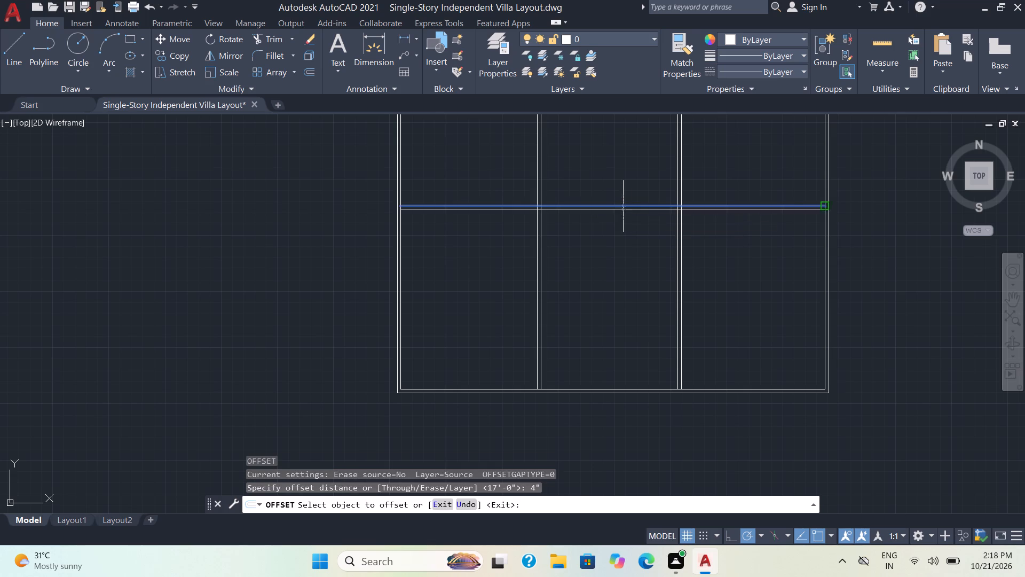
left_click_drag(622, 224, 626, 244)
Offset the upper horizontal partition line 4" downward to give it wall thickness.
scroll(630, 204, "down", 2)
middle_click_drag(631, 176, 636, 281)
scroll(632, 239, "up", 1)
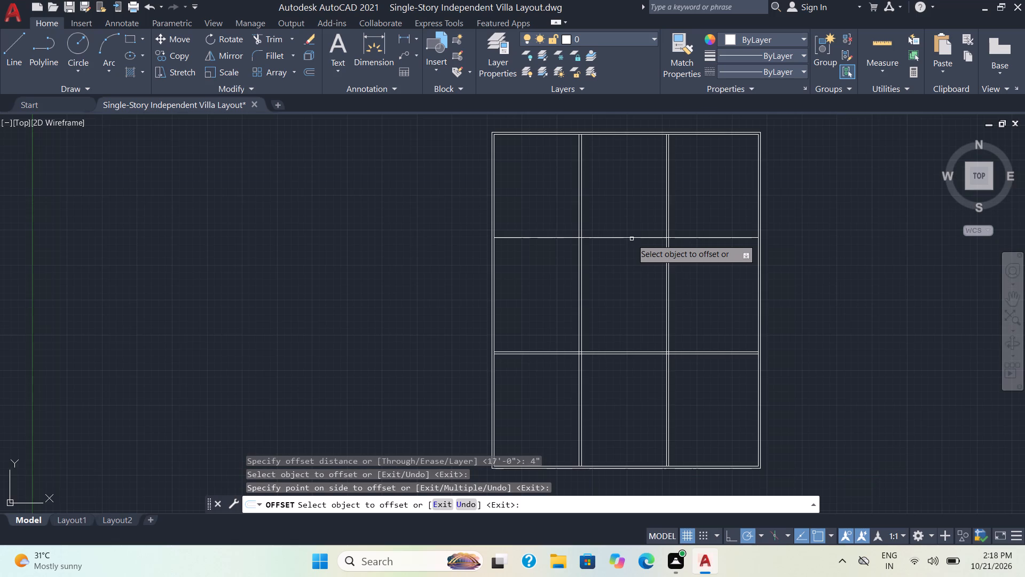
scroll(632, 239, "up", 2)
left_click(628, 233)
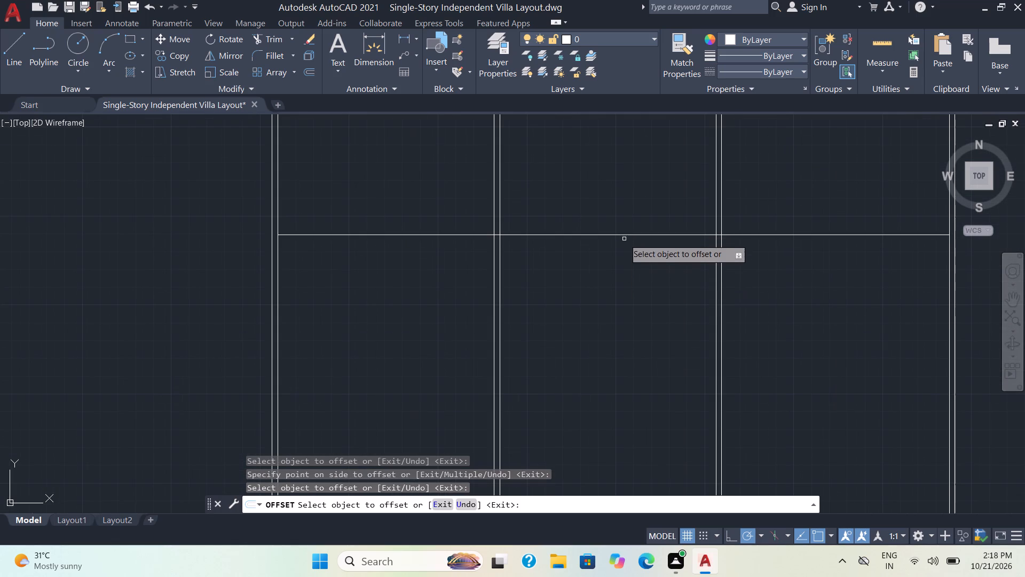
left_click(624, 234)
left_click(621, 258)
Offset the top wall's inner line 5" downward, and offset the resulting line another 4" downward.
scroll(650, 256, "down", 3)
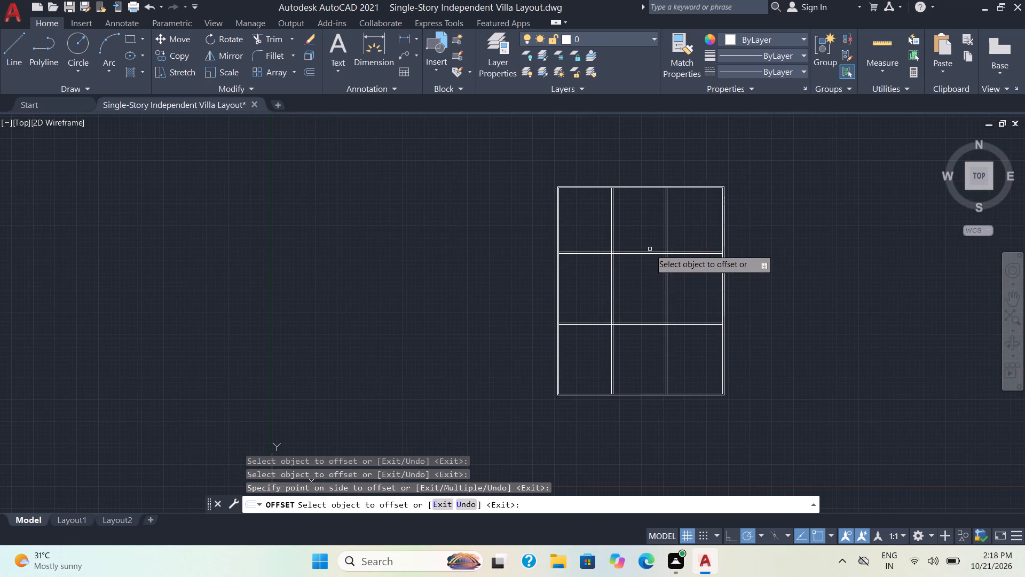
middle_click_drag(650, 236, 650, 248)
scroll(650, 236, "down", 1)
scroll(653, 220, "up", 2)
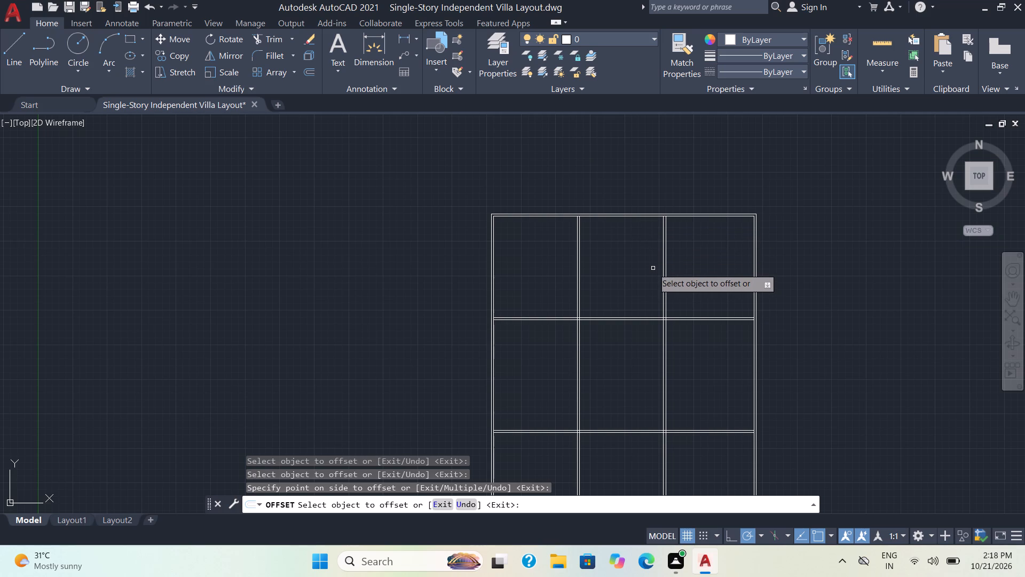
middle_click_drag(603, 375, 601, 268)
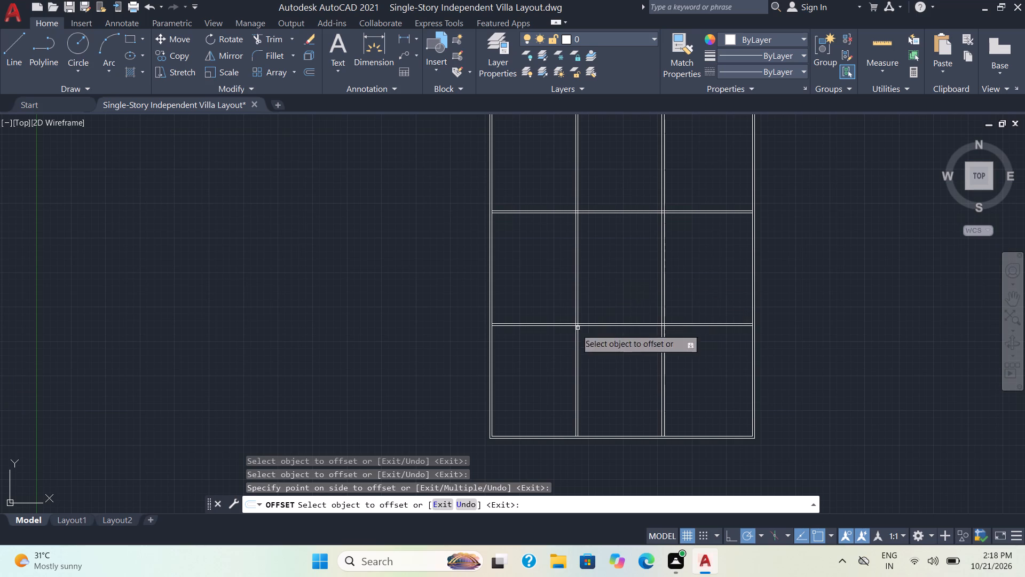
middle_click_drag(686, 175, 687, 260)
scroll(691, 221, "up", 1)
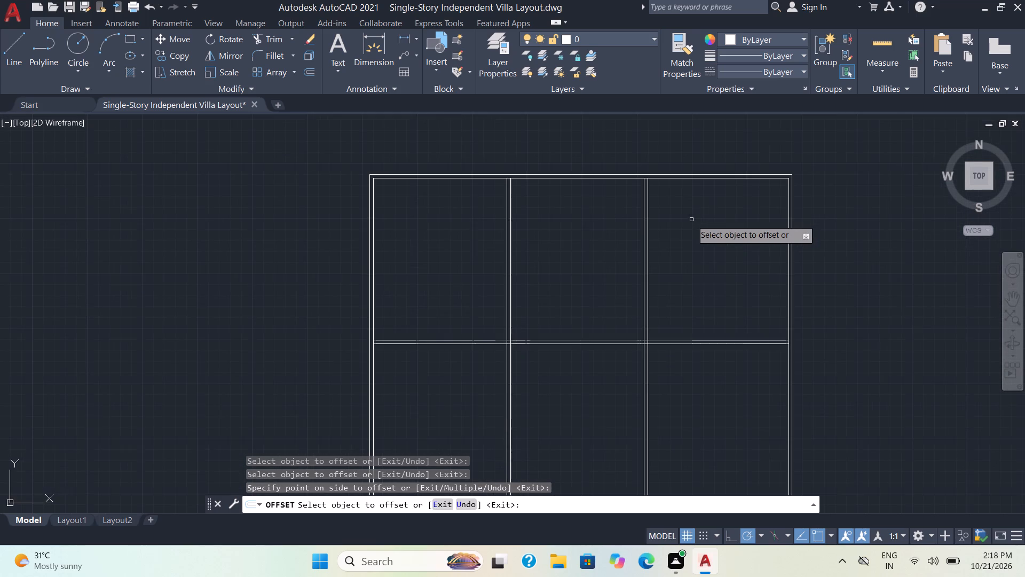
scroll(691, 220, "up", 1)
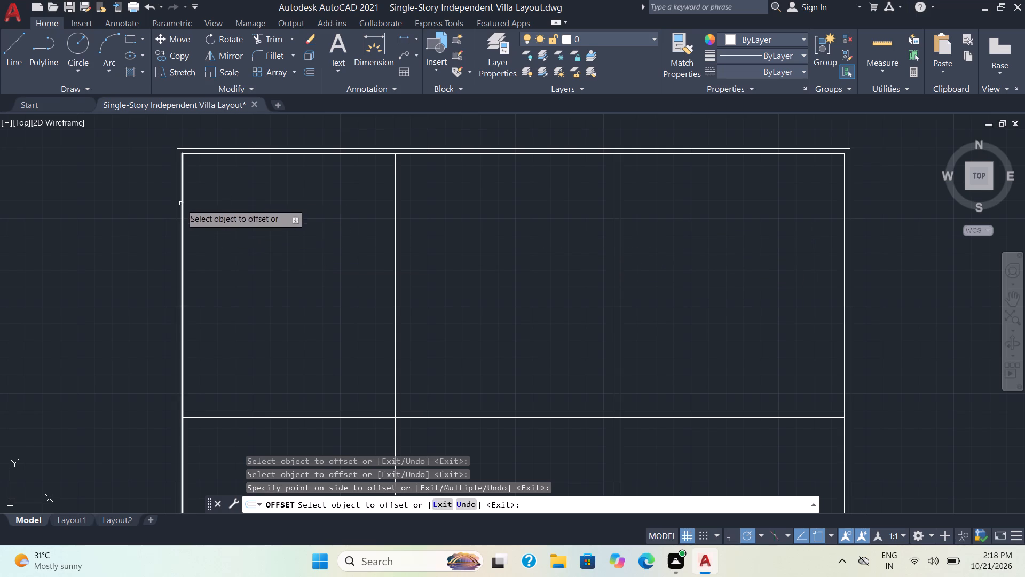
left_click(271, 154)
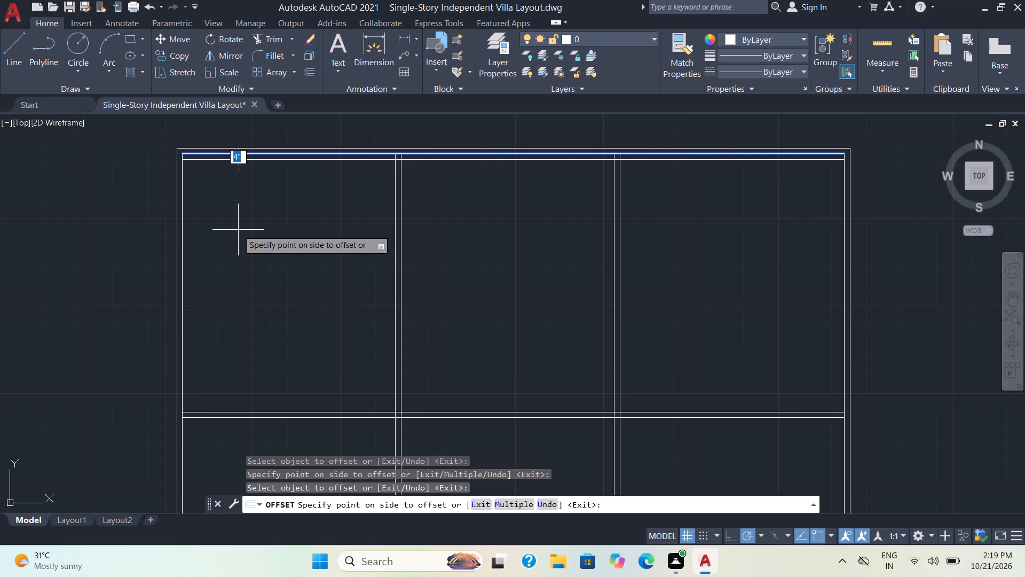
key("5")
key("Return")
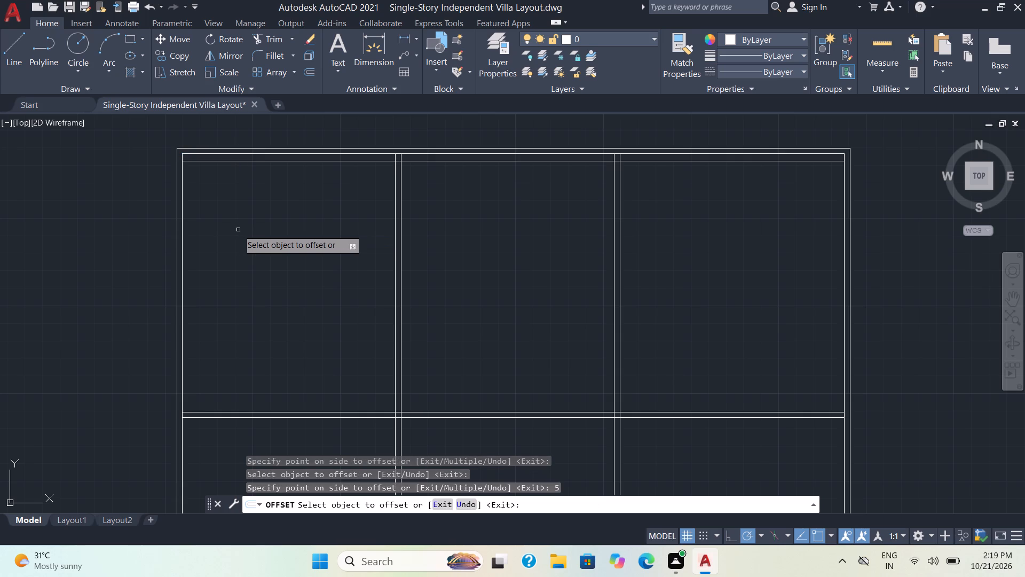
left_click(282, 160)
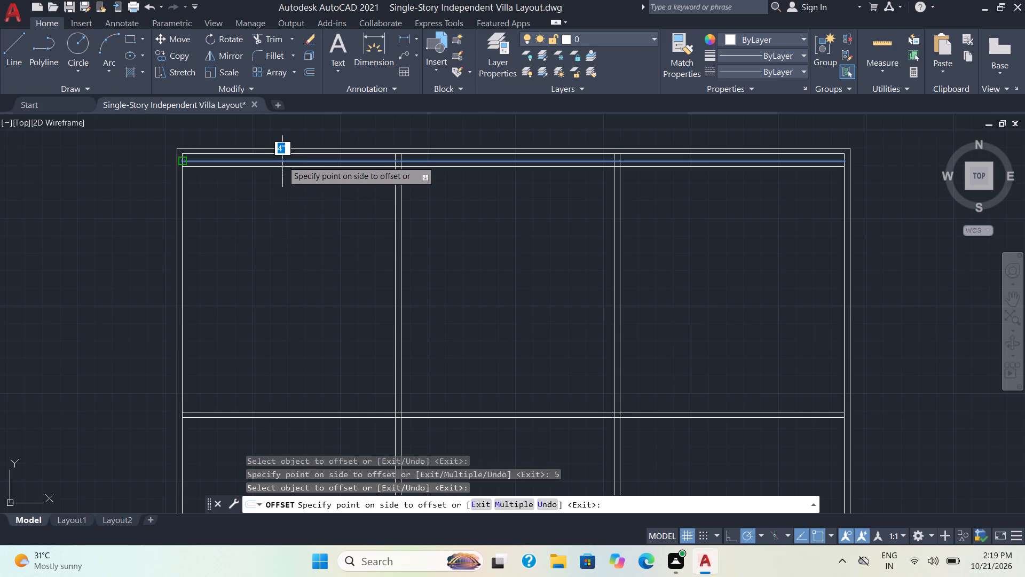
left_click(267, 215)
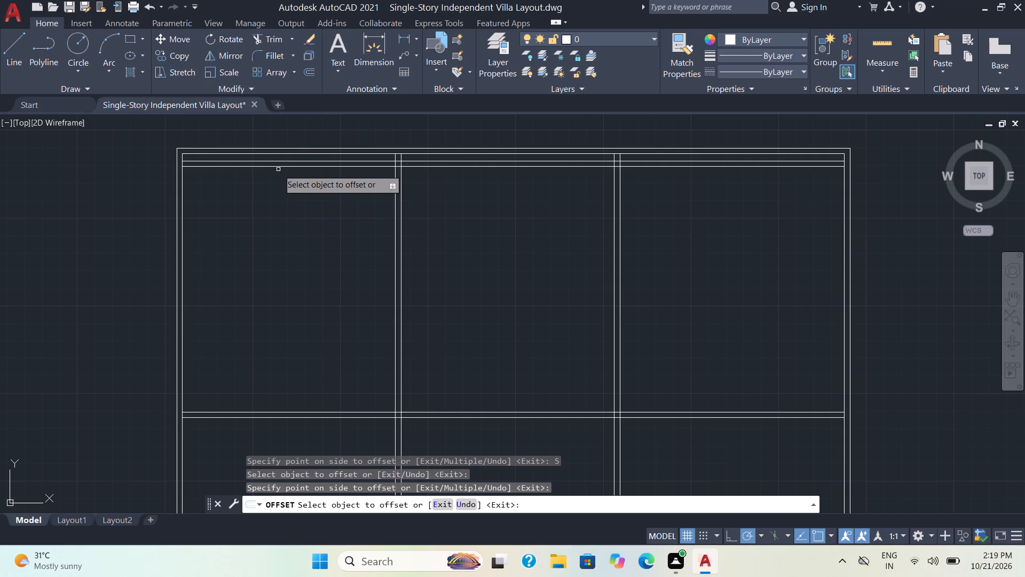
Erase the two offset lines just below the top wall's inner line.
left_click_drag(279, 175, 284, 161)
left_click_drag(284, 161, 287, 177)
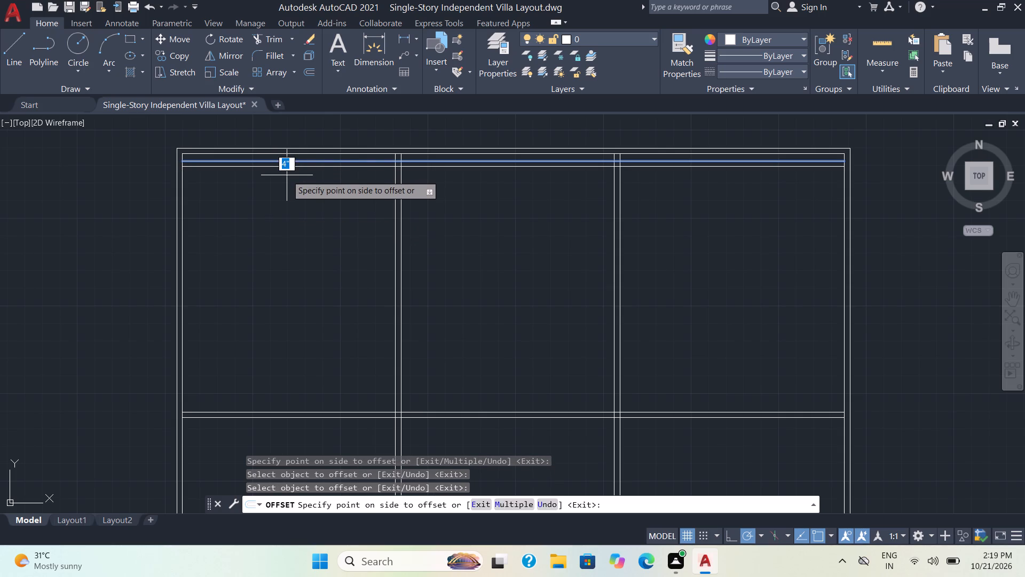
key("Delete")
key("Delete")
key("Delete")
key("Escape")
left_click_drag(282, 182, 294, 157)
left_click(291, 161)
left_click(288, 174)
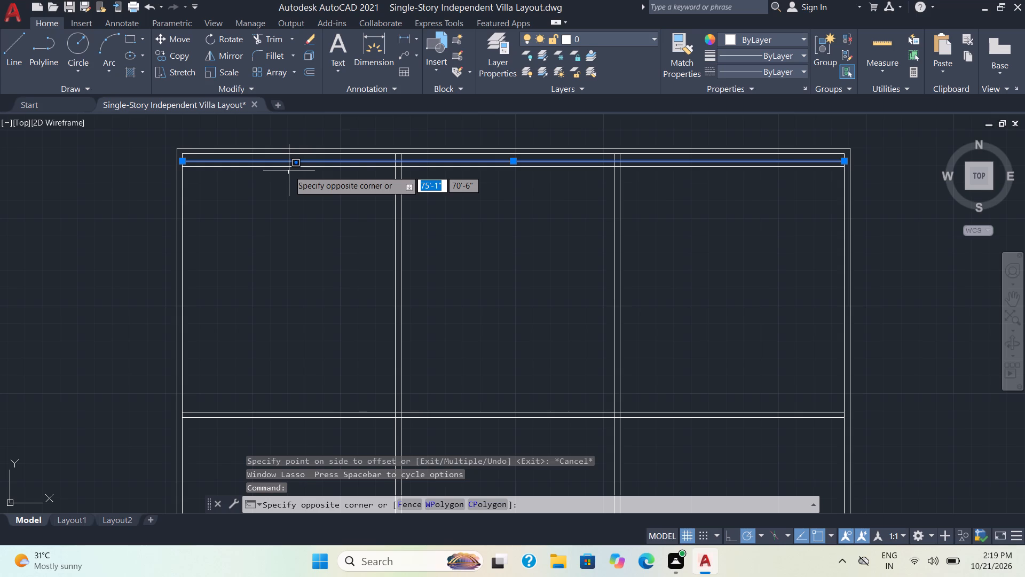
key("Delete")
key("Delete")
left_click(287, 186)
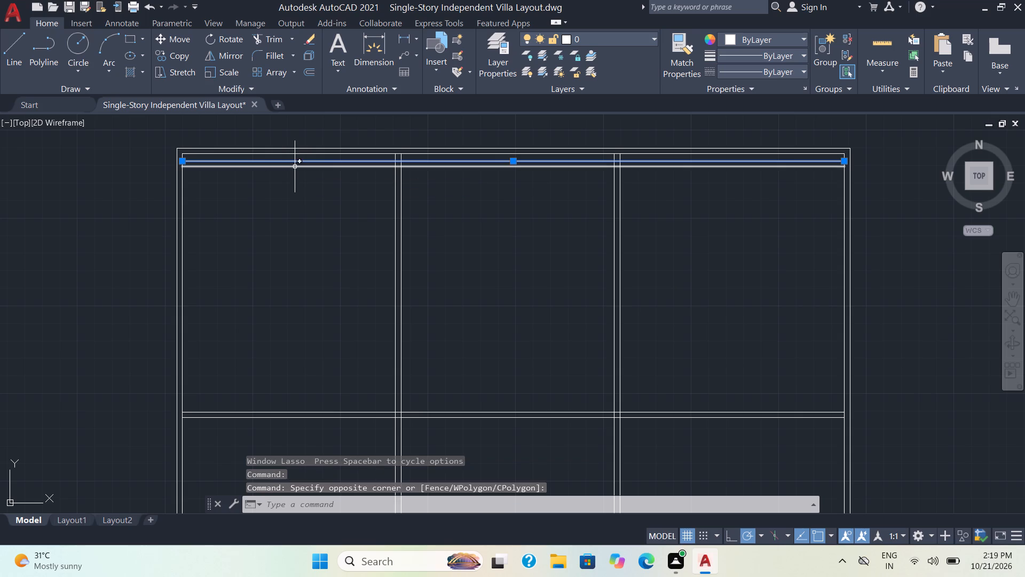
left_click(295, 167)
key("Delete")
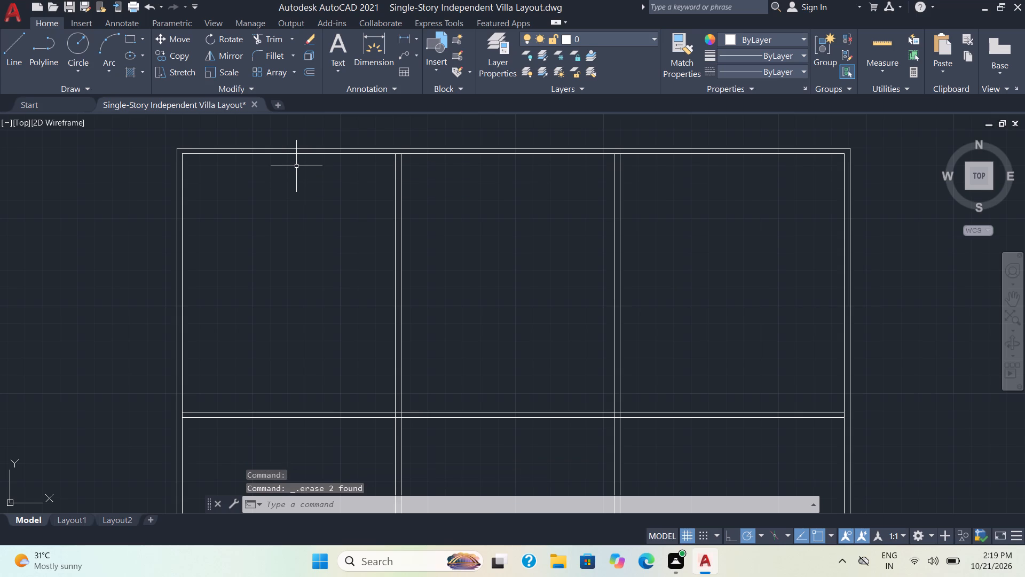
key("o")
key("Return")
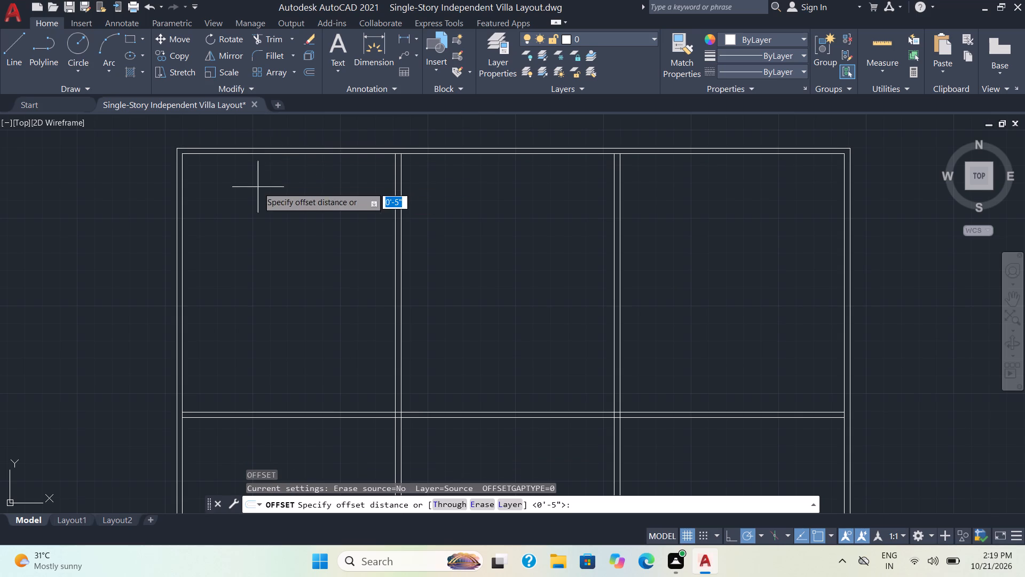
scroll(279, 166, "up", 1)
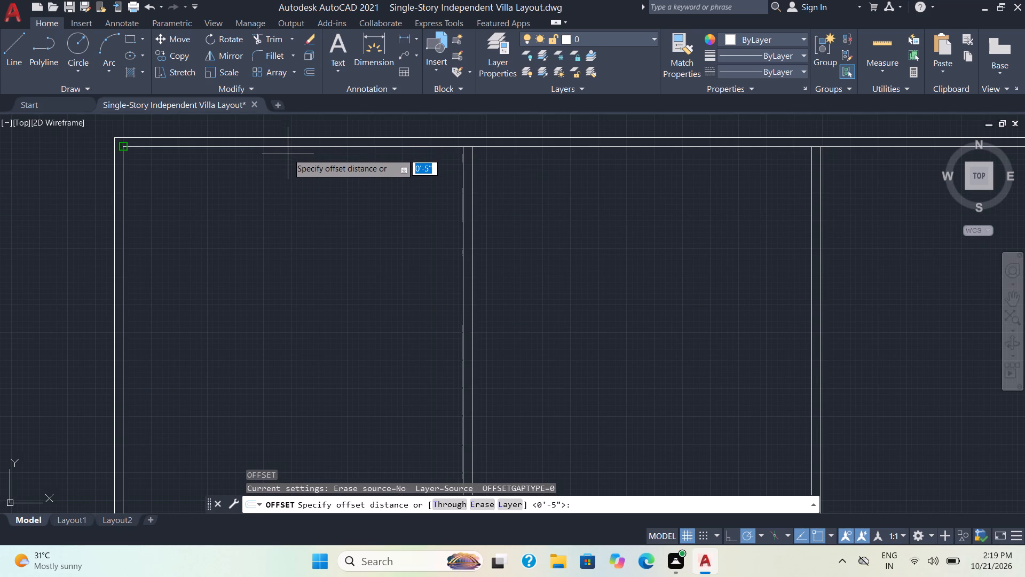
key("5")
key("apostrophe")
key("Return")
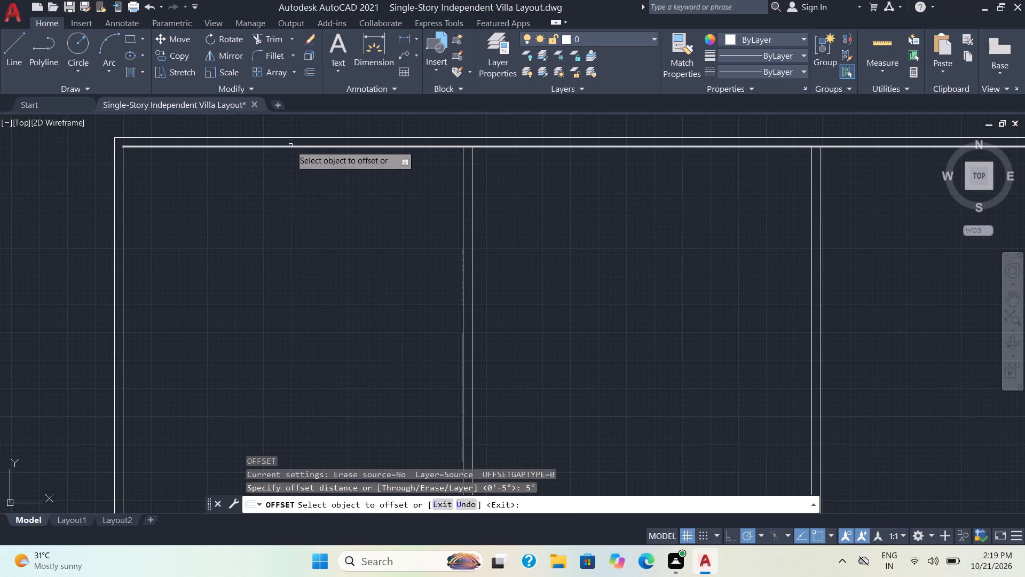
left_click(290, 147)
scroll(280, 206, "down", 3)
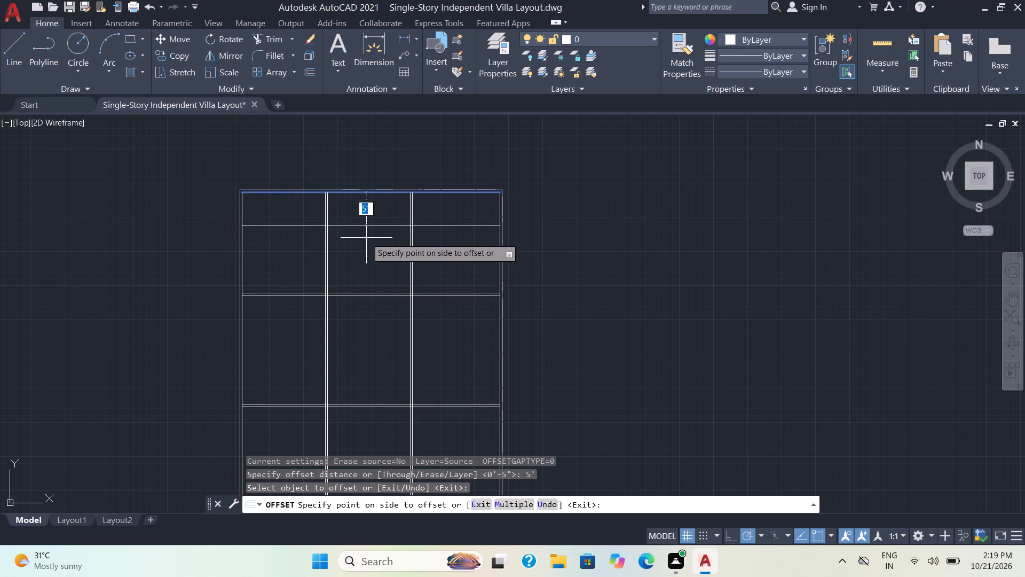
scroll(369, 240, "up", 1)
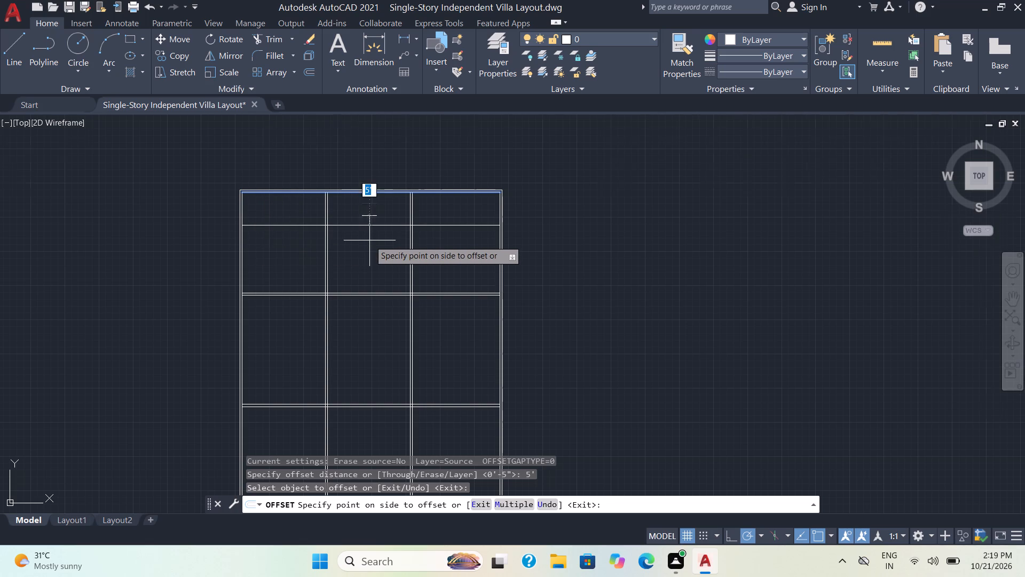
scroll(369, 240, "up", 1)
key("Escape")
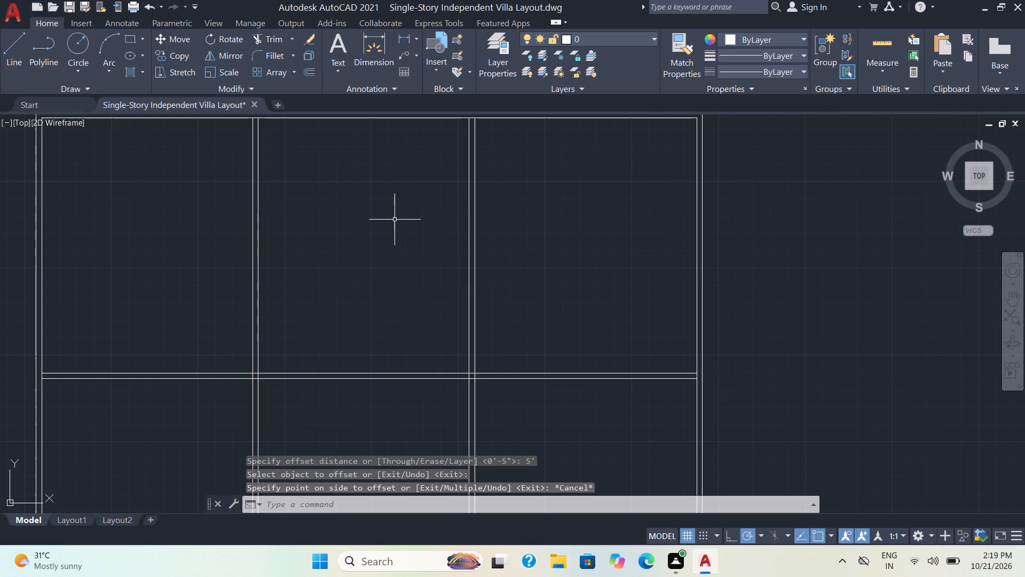
Offset the top wall's inner line 3' downward across the top bays.
key("o")
key("Return")
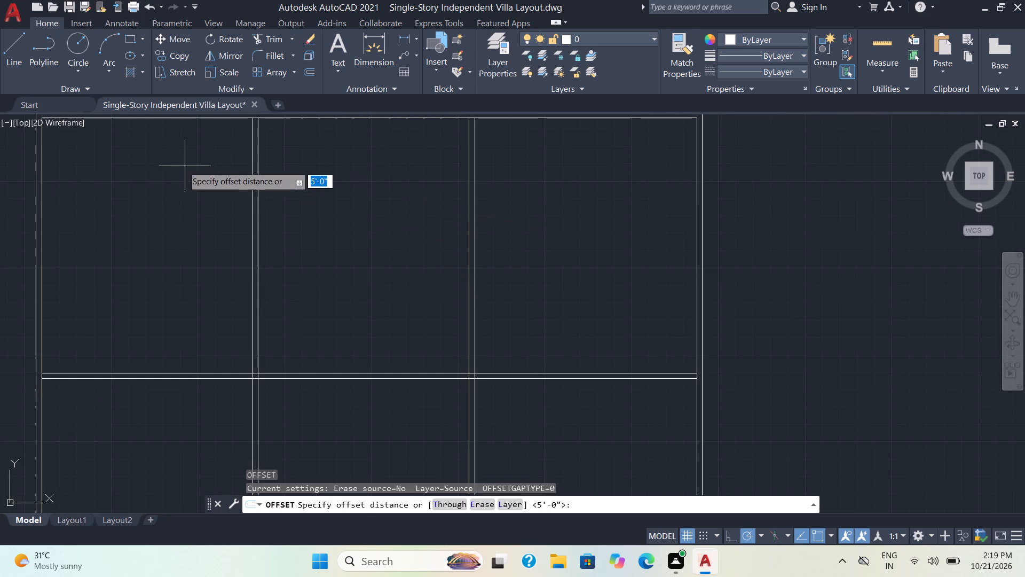
scroll(221, 195, "down", 1)
middle_click_drag(221, 195, 231, 231)
scroll(213, 174, "up", 1)
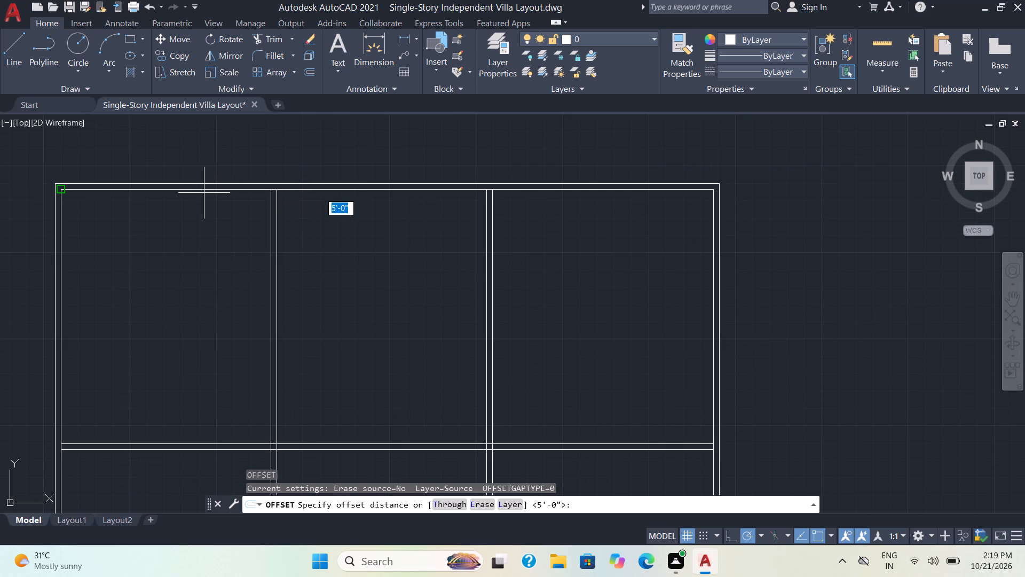
type("3'")
key("Return")
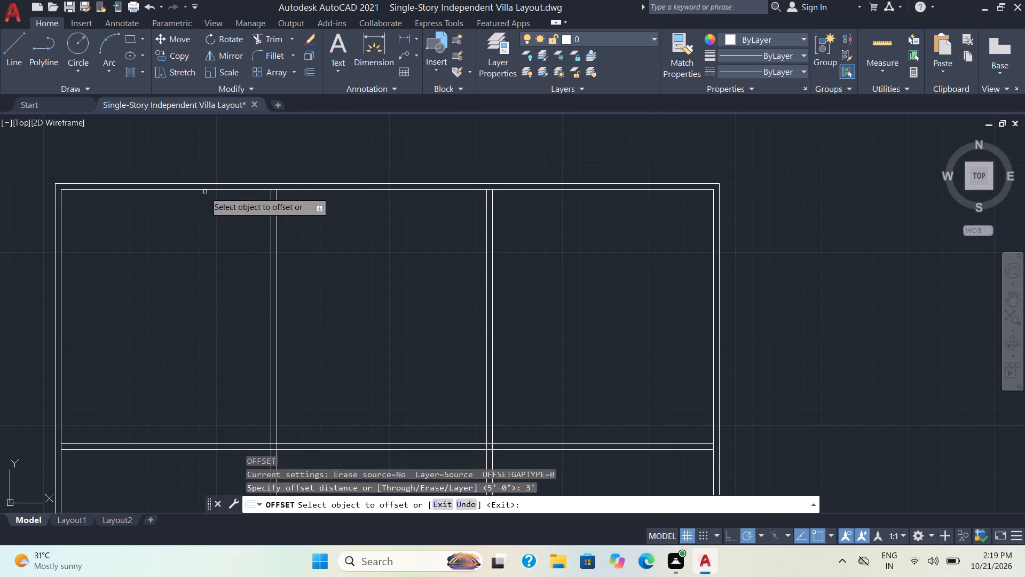
left_click(207, 190)
left_click_drag(208, 237, 209, 242)
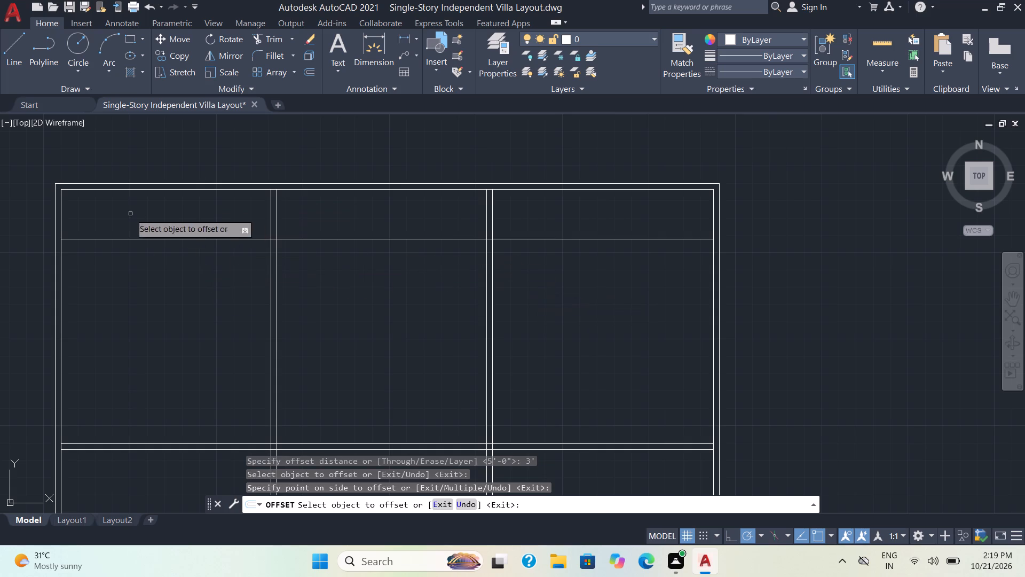
Offset the line 3' below the top wall 4" downward to give that partition its thickness.
left_click(135, 237)
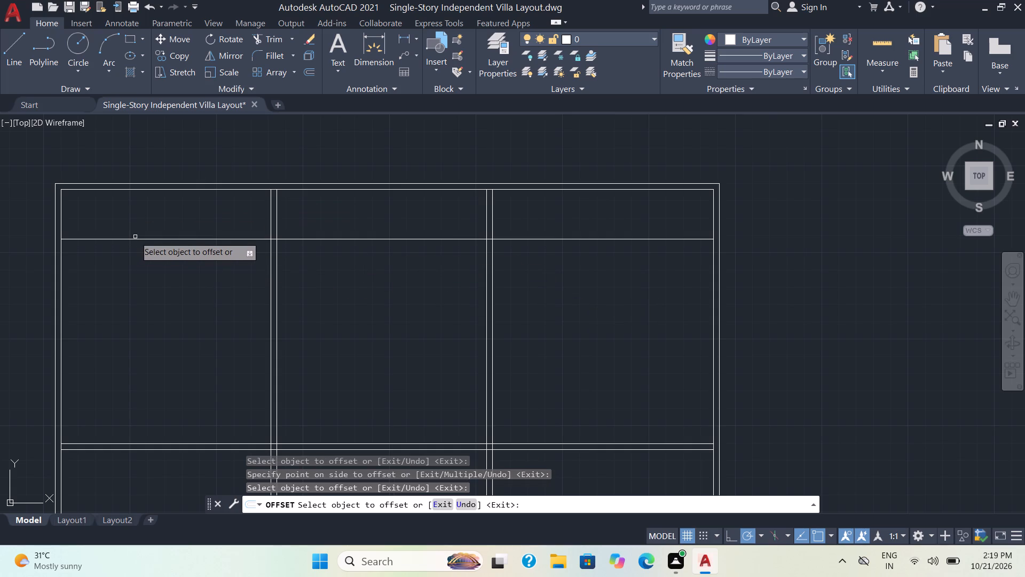
left_click(139, 240)
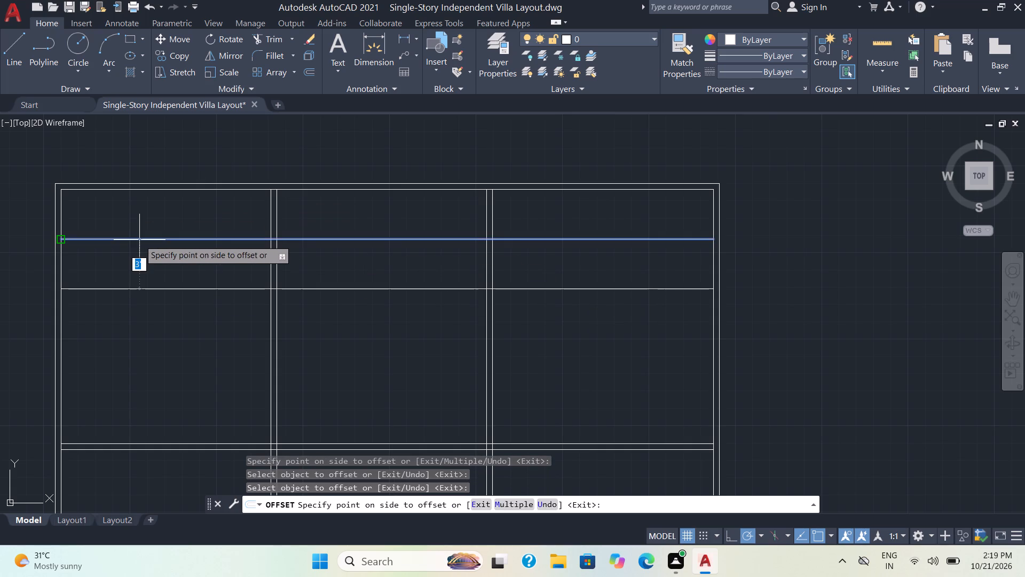
type("4'")
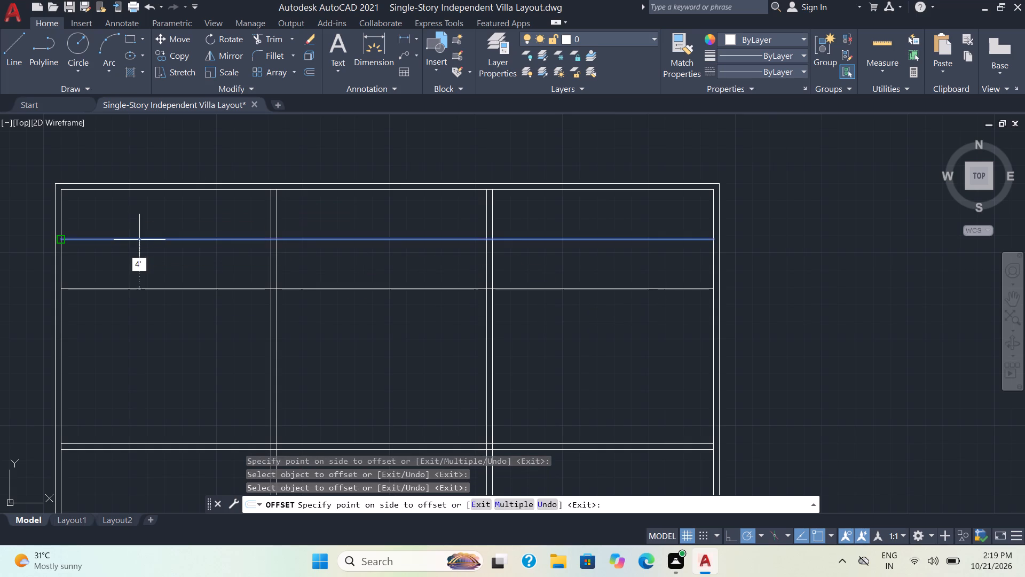
key("BackSpace")
key("shift+quotedbl")
key("Return")
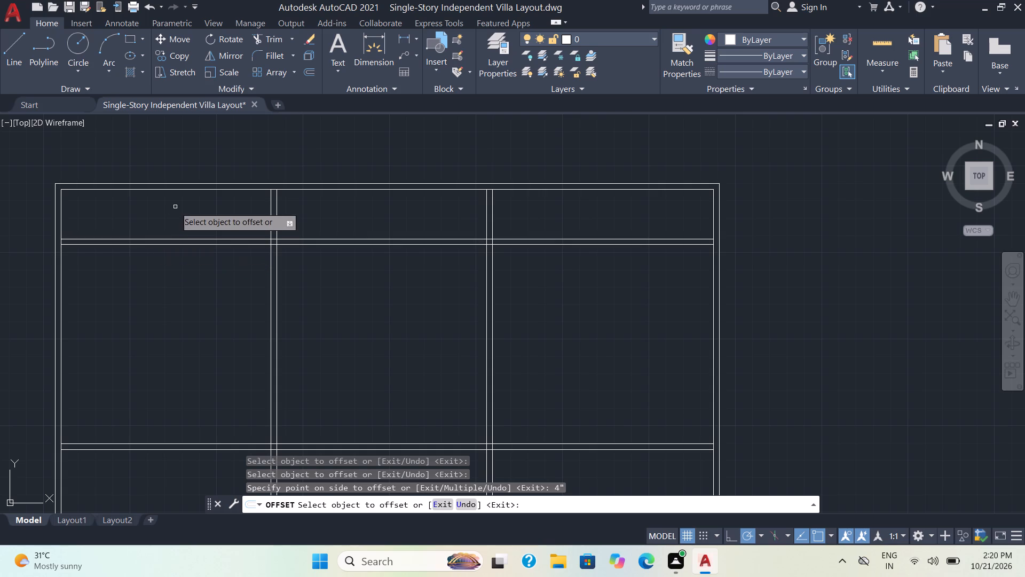
Offset the top wall's inner line 8' downward, and offset the resulting line 4" upward to form a second partition.
left_click(188, 190)
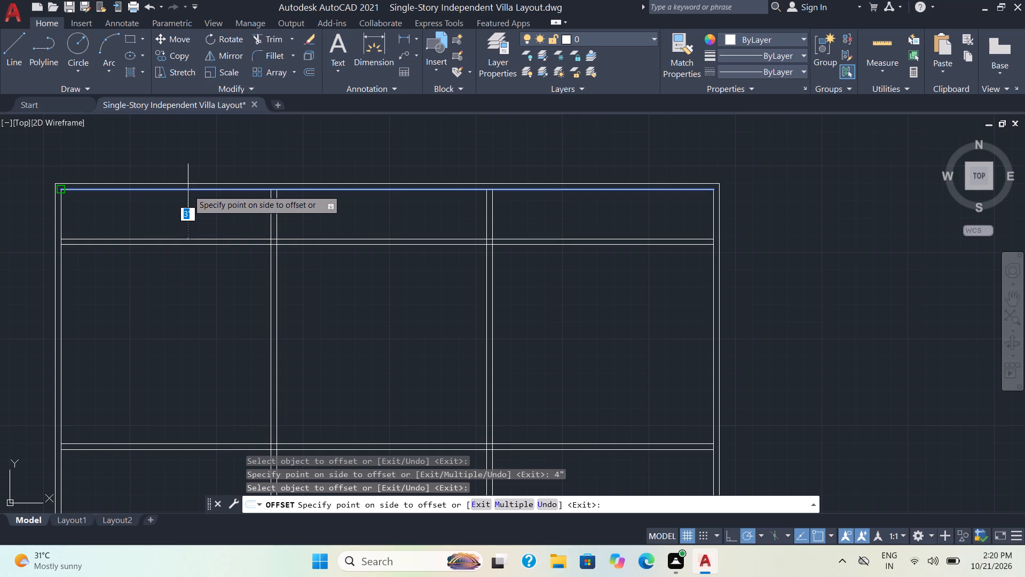
type("8'")
key("Return")
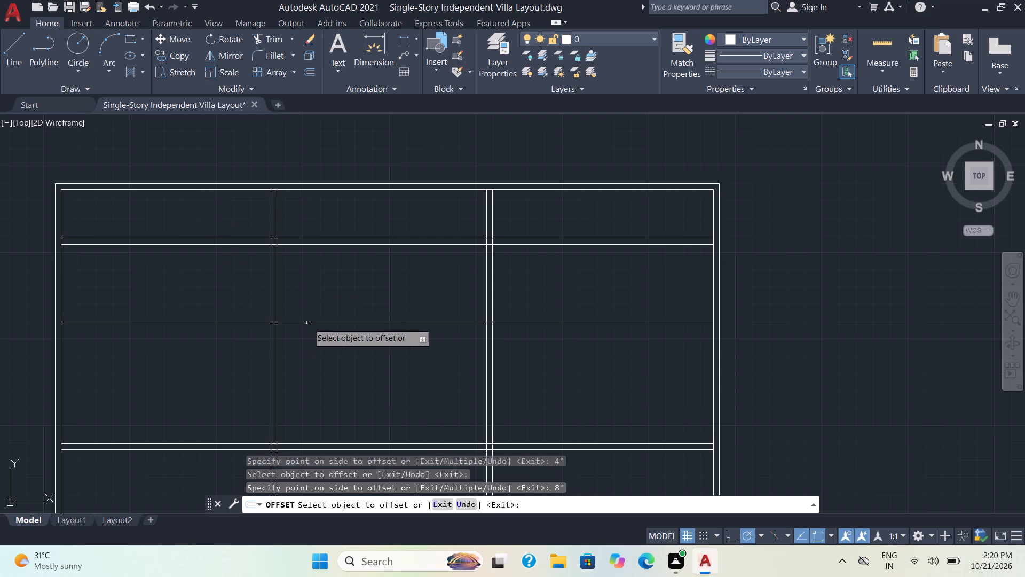
left_click(308, 322)
key("4")
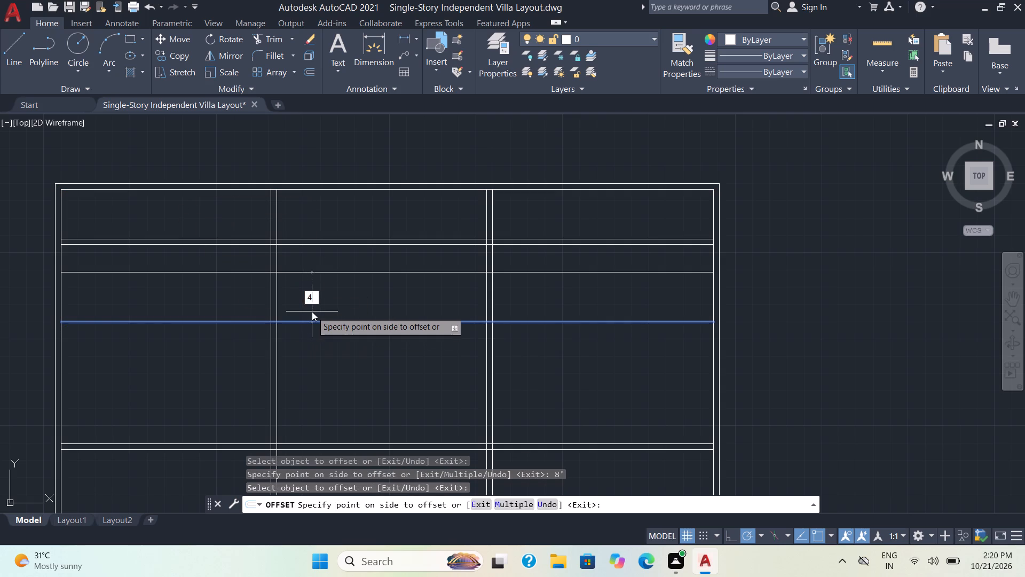
key("shift+quotedbl")
key("Return")
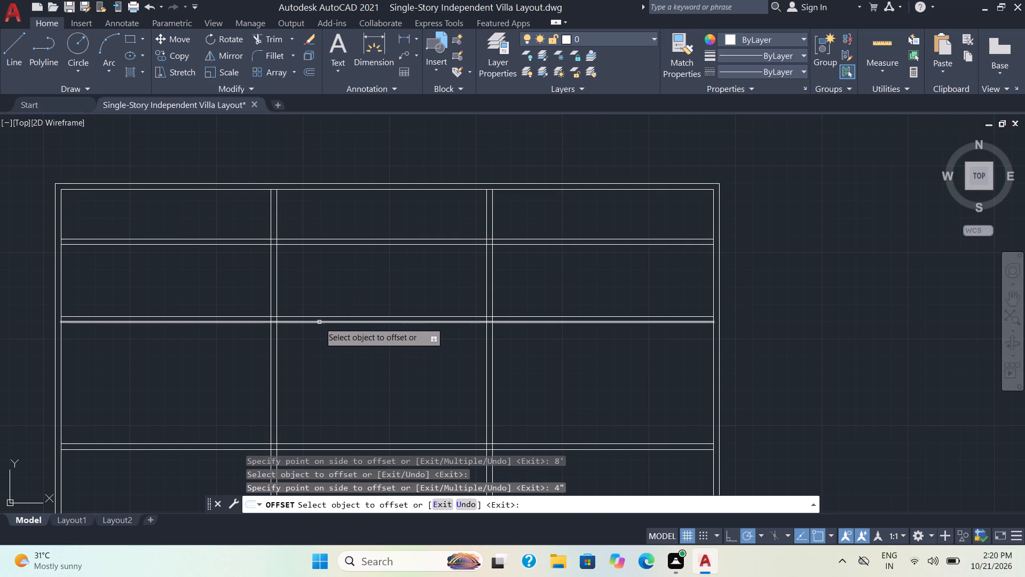
left_click_drag(325, 317, 327, 329)
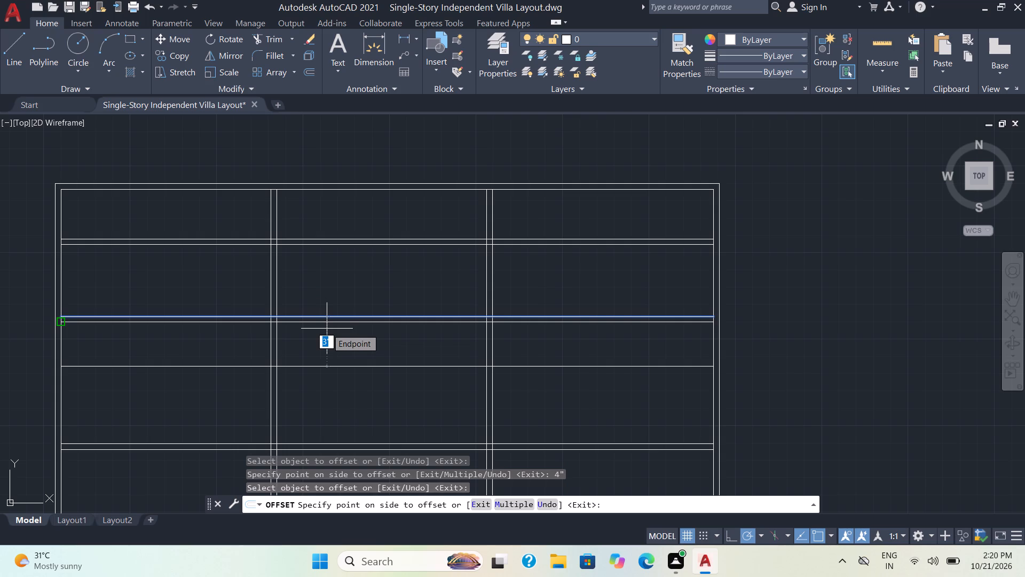
key("Escape")
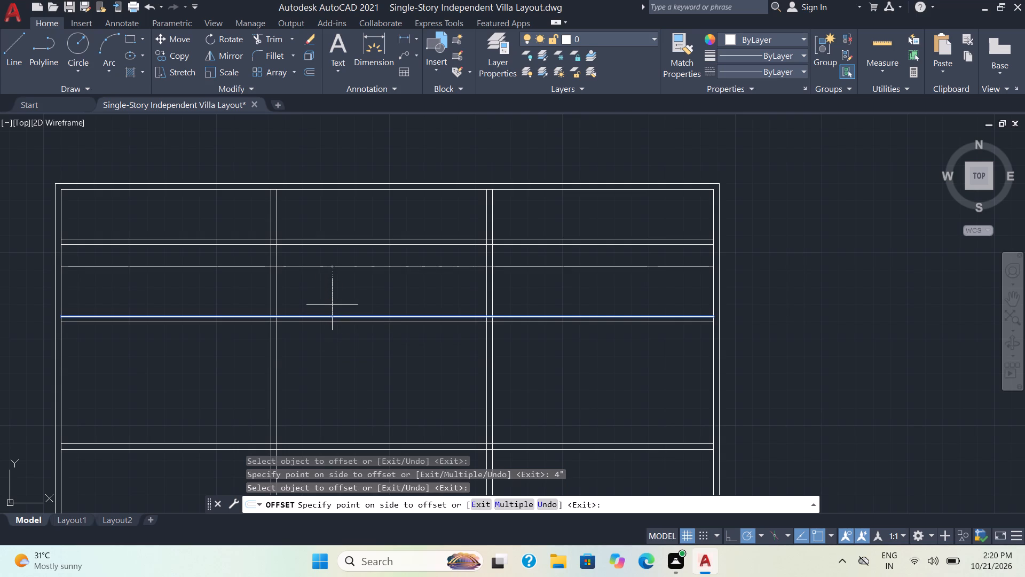
Extend both lines of the partition 3' below the top wall to the left wall's outer line.
scroll(103, 244, "up", 1)
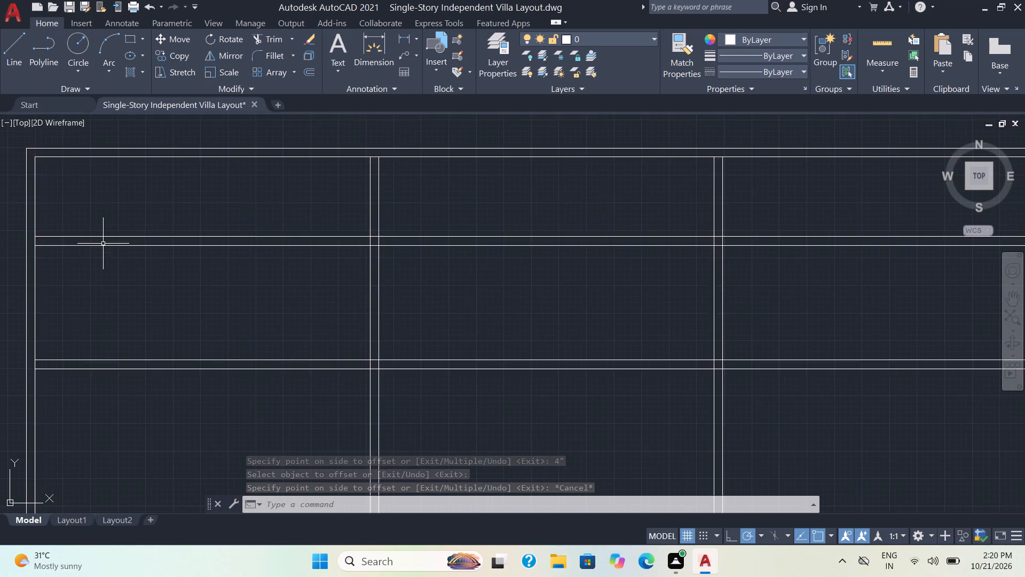
scroll(103, 244, "up", 1)
middle_click_drag(62, 236, 340, 267)
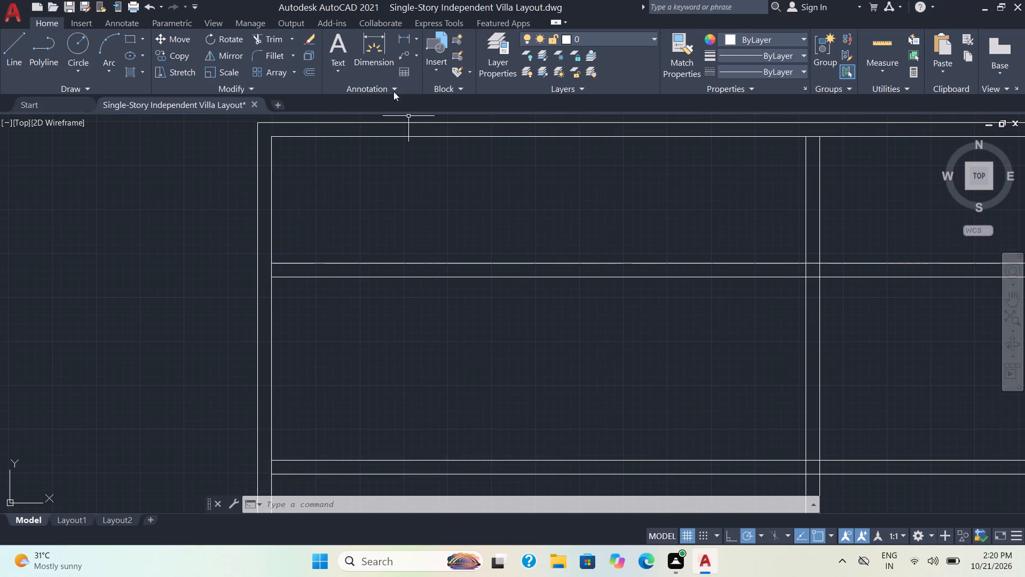
left_click(255, 36)
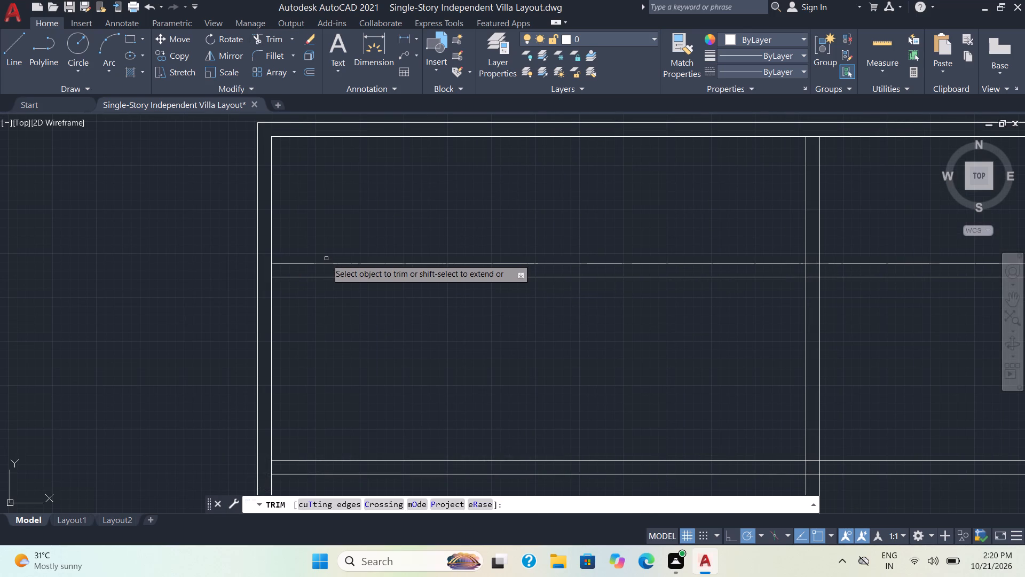
left_click(326, 264, "shift")
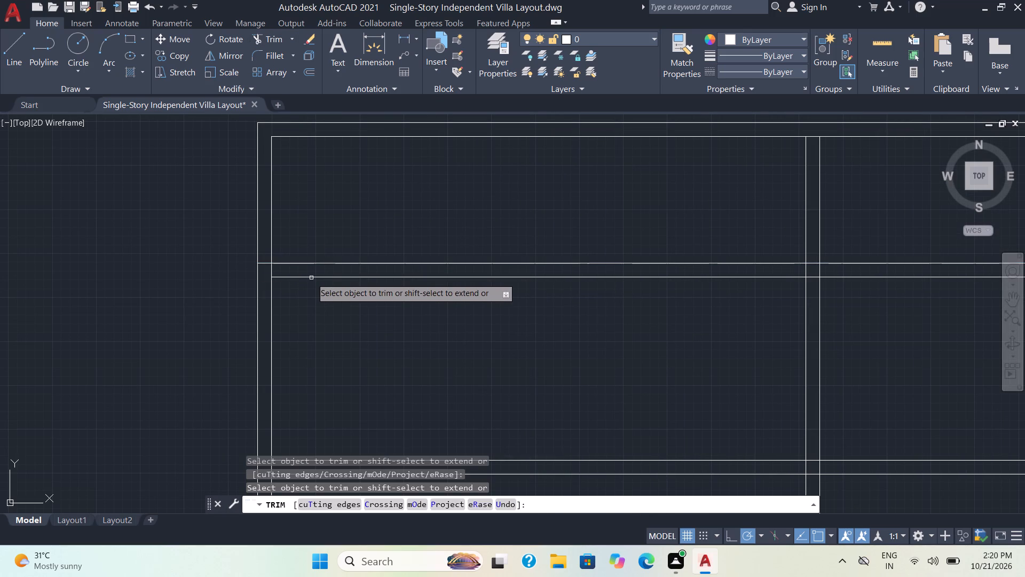
left_click(311, 278, "shift")
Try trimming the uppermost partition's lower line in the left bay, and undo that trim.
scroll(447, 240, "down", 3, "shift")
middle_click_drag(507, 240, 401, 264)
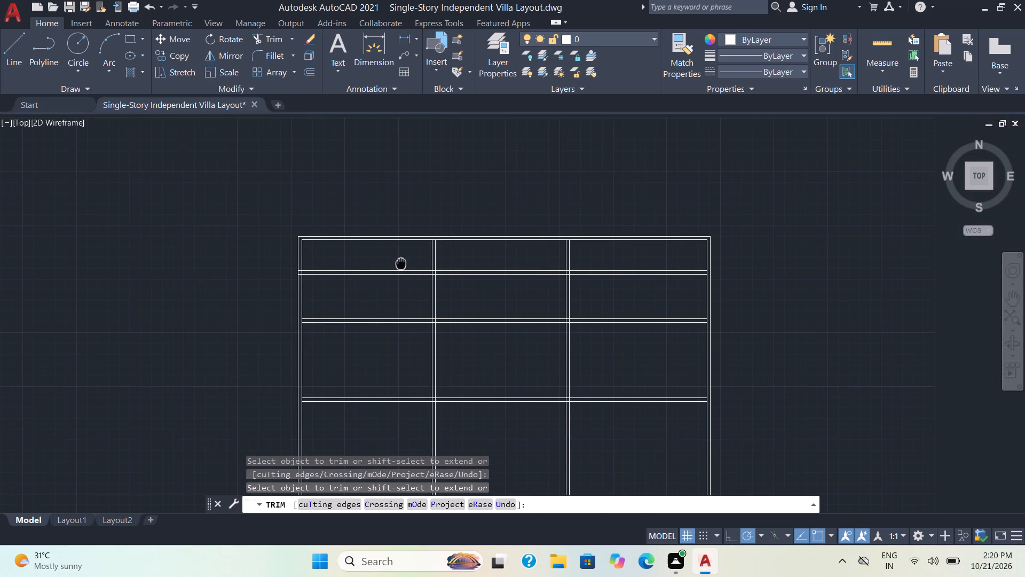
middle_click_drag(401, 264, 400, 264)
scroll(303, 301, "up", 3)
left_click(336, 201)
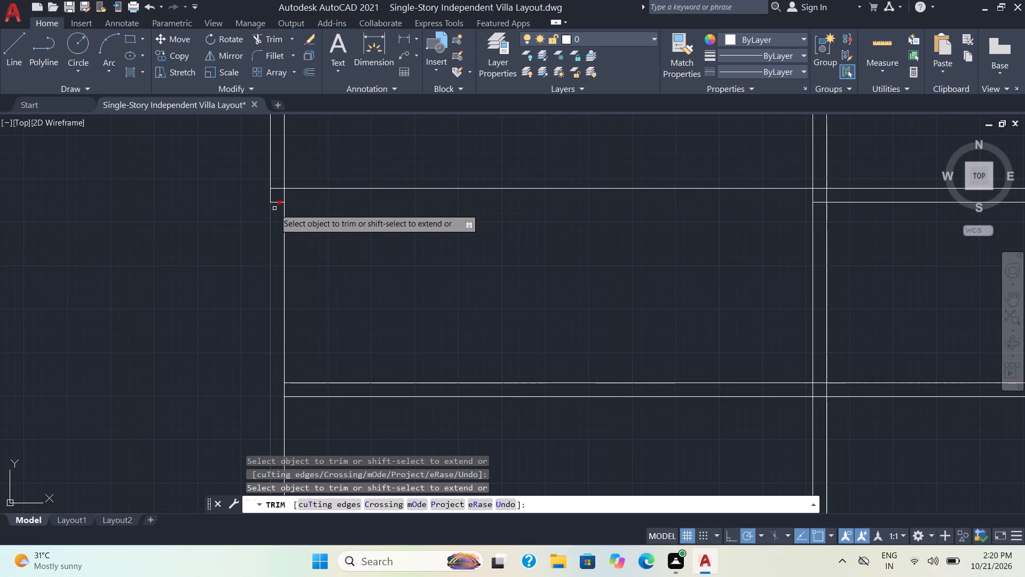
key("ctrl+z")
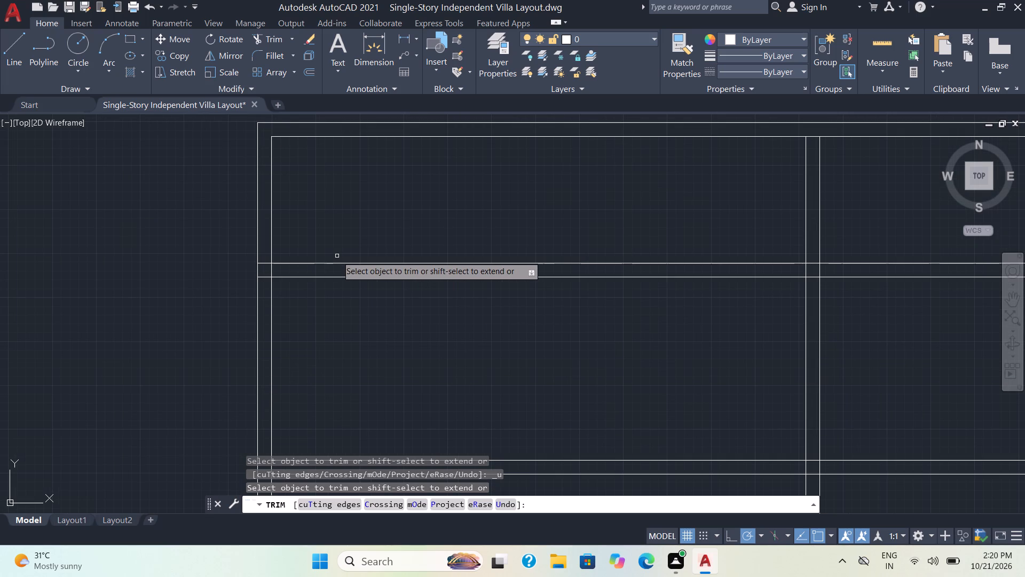
Trim the uppermost partition's lower line inside the left wall's thickness and the wall's inner line between the two partition lines.
left_click_drag(264, 291, 265, 276, "ctrl")
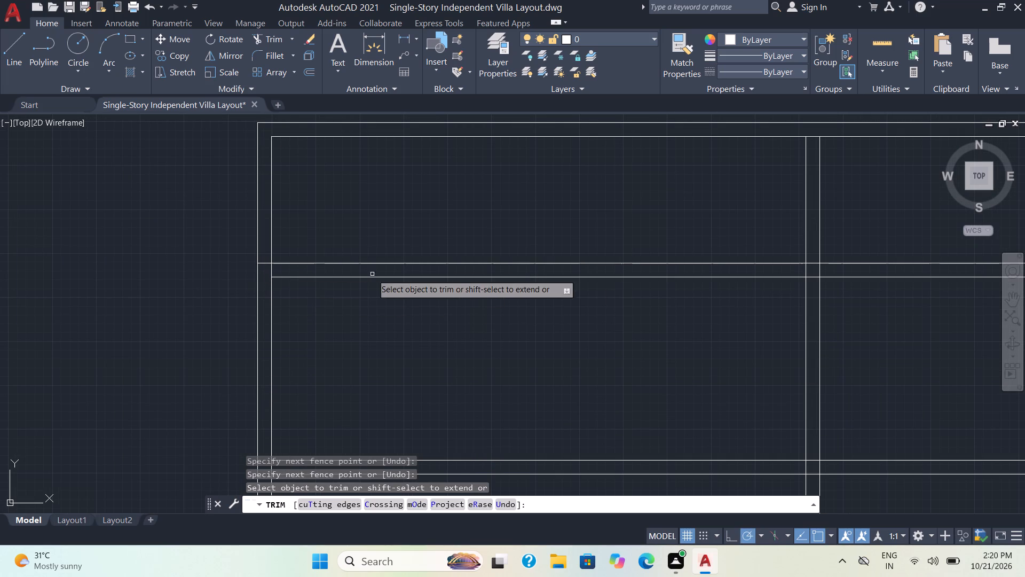
middle_click_drag(413, 290, 393, 299)
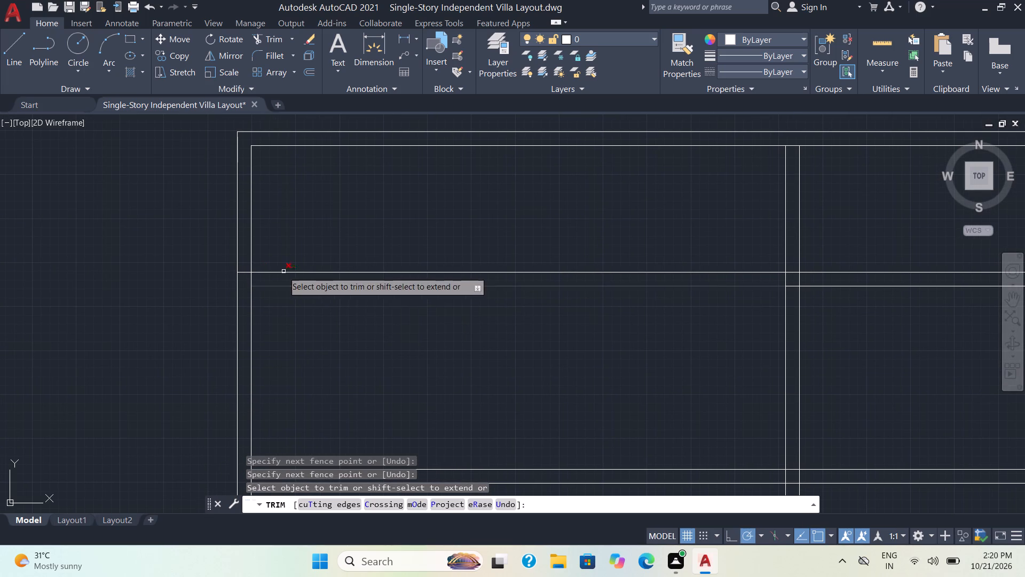
left_click_drag(246, 277, 253, 277)
scroll(482, 217, "down", 1)
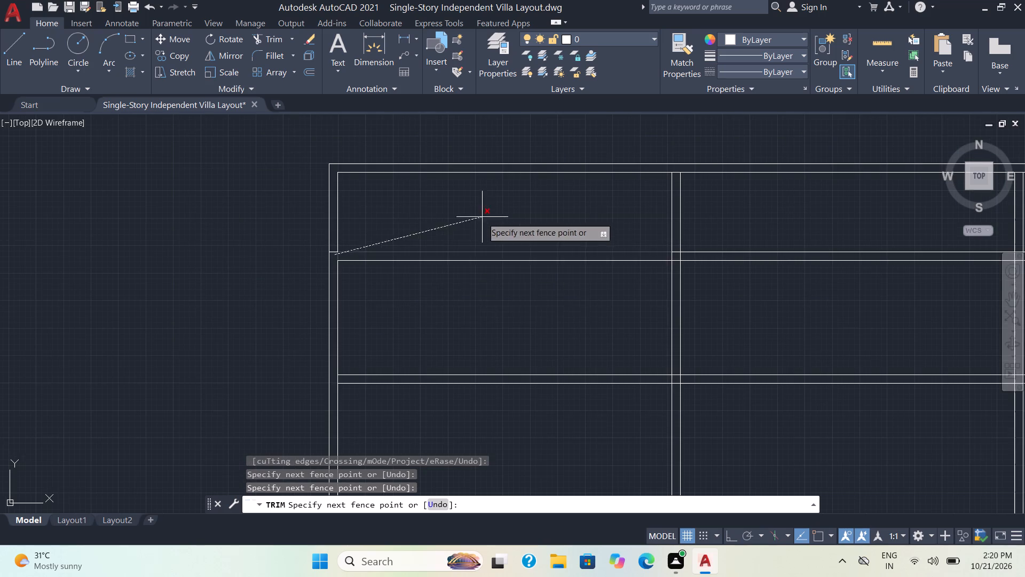
left_click(422, 256)
Trim the partition 8' below the top wall out of the left and right bays, keeping it in the middle bay.
middle_click_drag(485, 221, 396, 253)
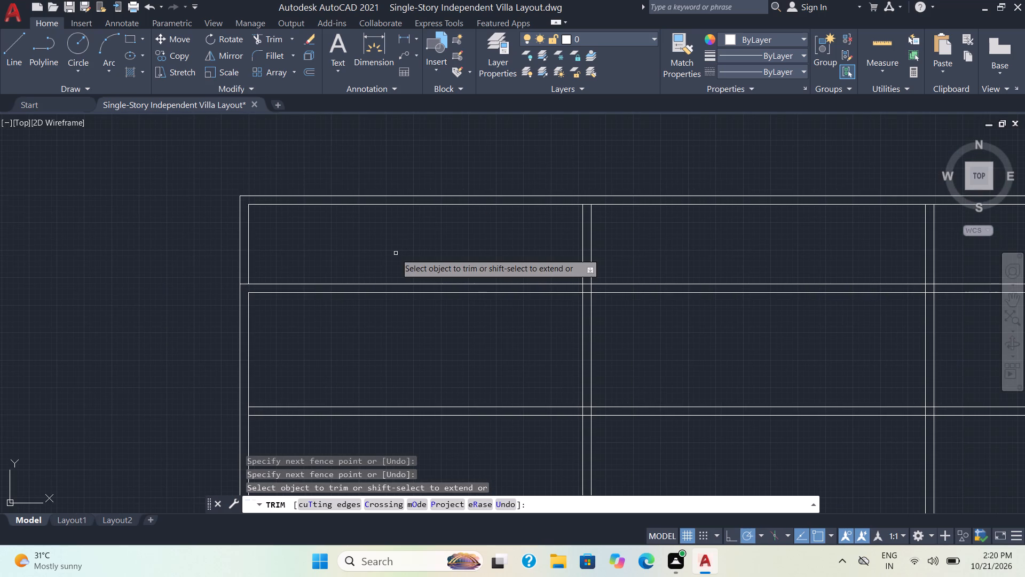
scroll(471, 366, "down", 1)
left_click_drag(413, 414, 426, 363)
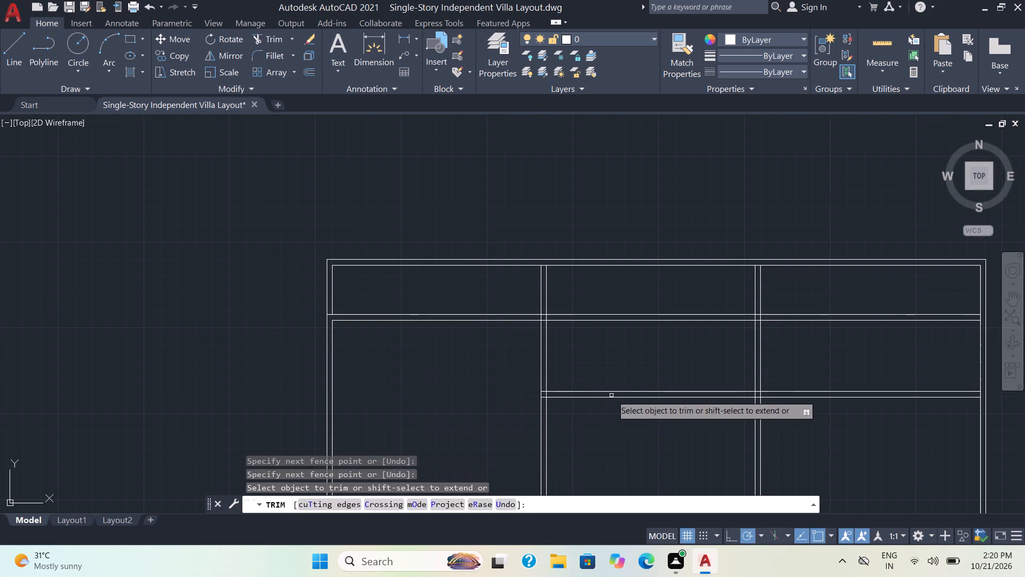
middle_click_drag(675, 441, 412, 386)
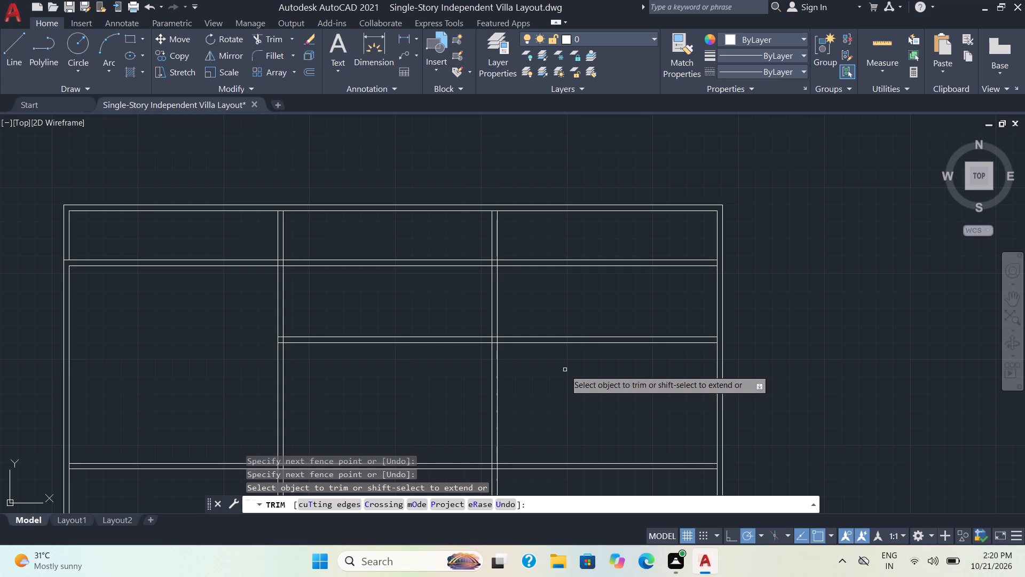
left_click_drag(565, 370, 576, 321)
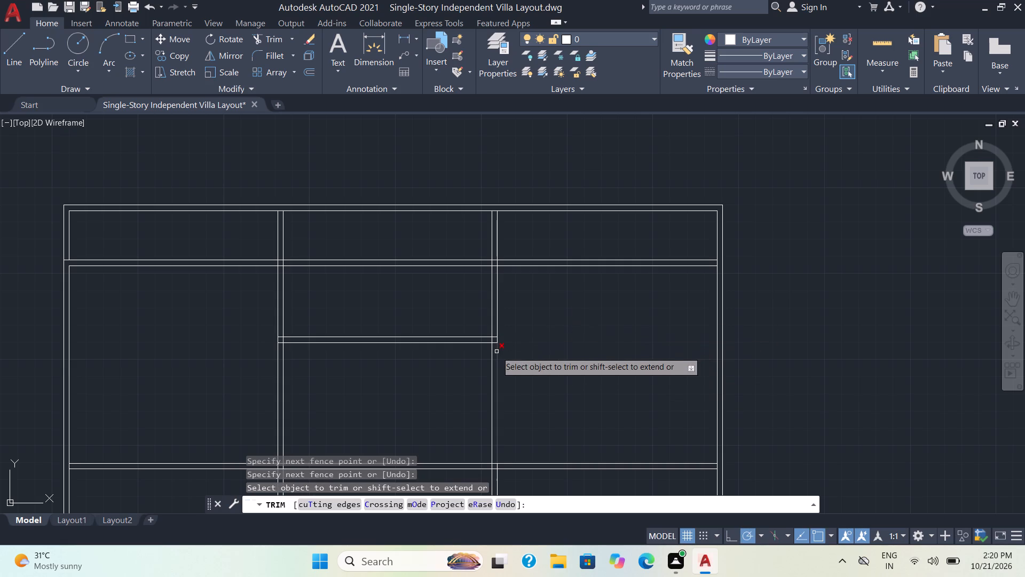
Trim both lines of the partition 3' below the top wall out of the middle bay.
scroll(484, 347, "up", 1)
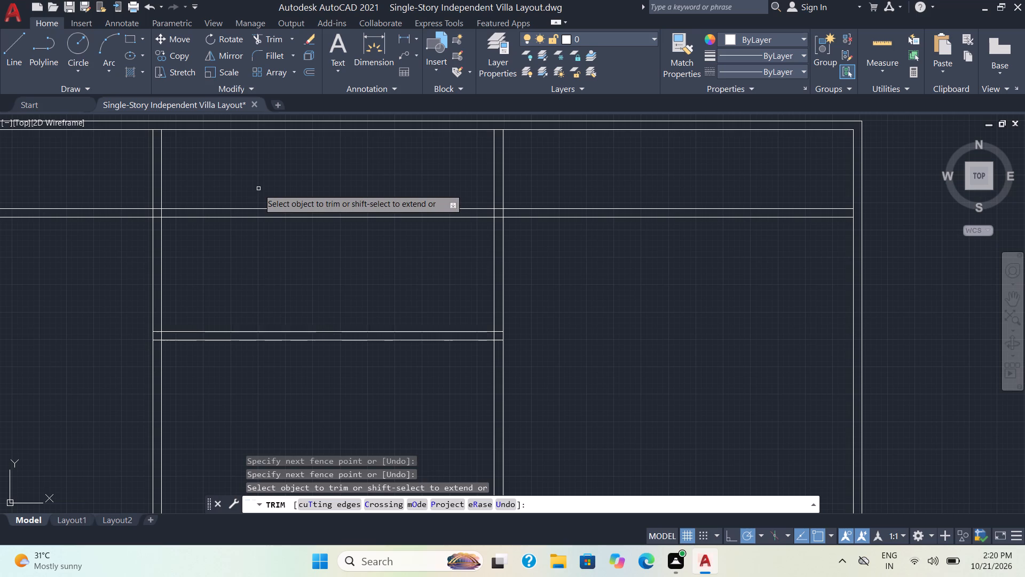
left_click_drag(258, 189, 260, 223)
Extend the right bay's uppermost partition's upper line to the right wall's outer line, and trim the wall's inner line between the partition lines.
middle_click_drag(275, 204, 314, 272)
scroll(275, 204, "down", 1)
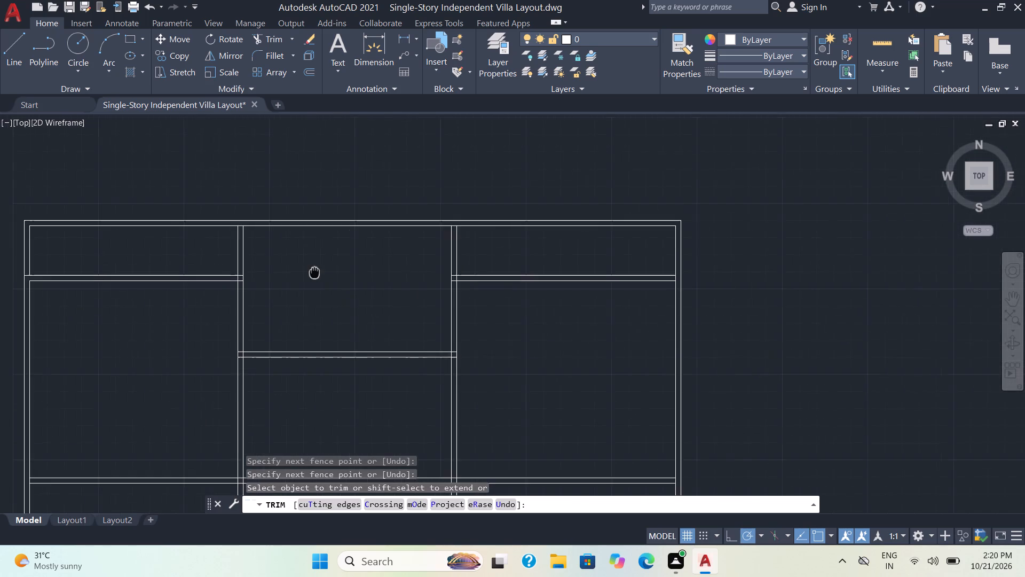
middle_click_drag(314, 272, 341, 266)
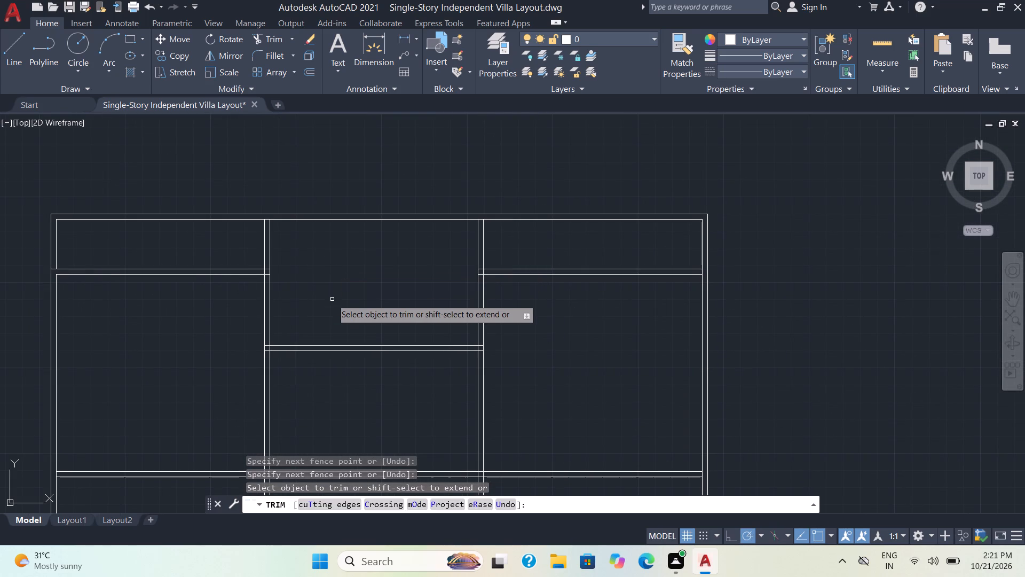
scroll(725, 290, "up", 2)
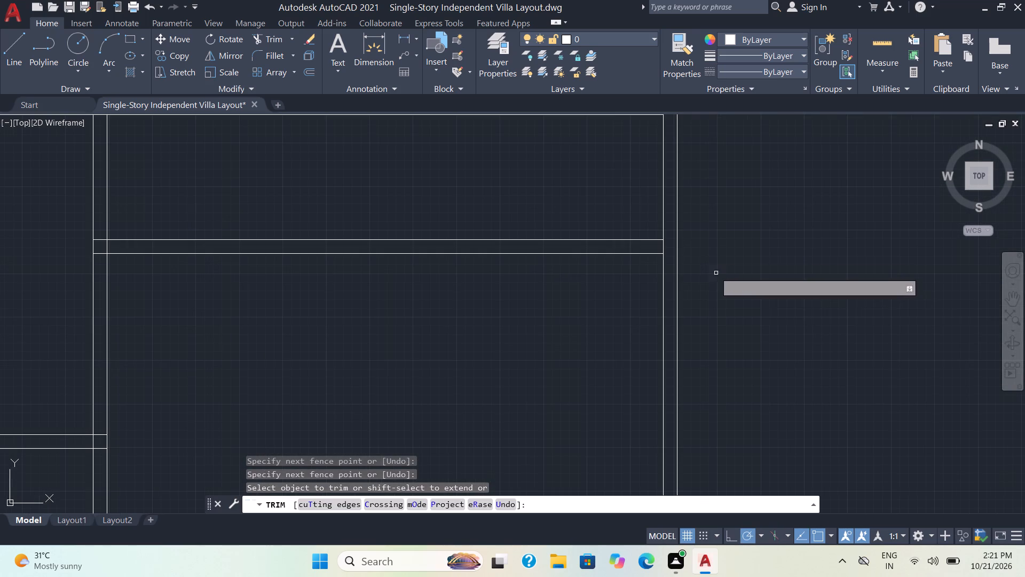
left_click(658, 241, "shift")
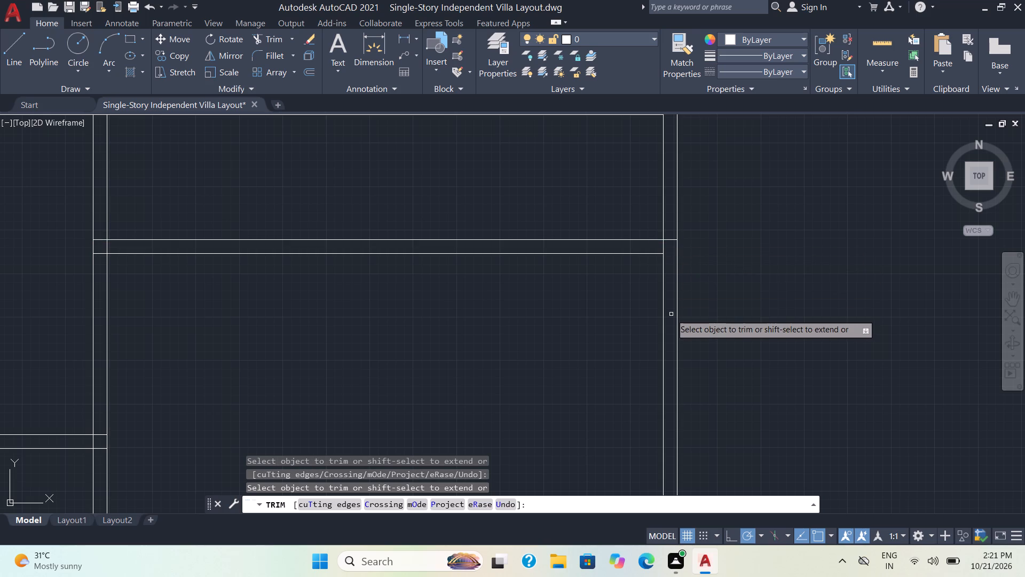
left_click_drag(657, 246, 665, 246)
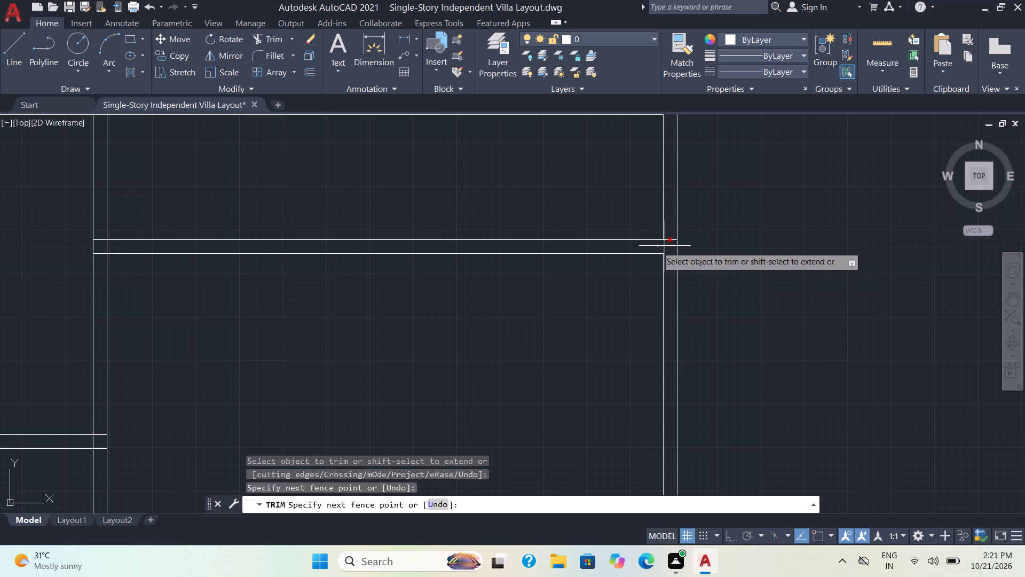
left_click_drag(665, 246, 665, 246)
scroll(747, 274, "down", 2)
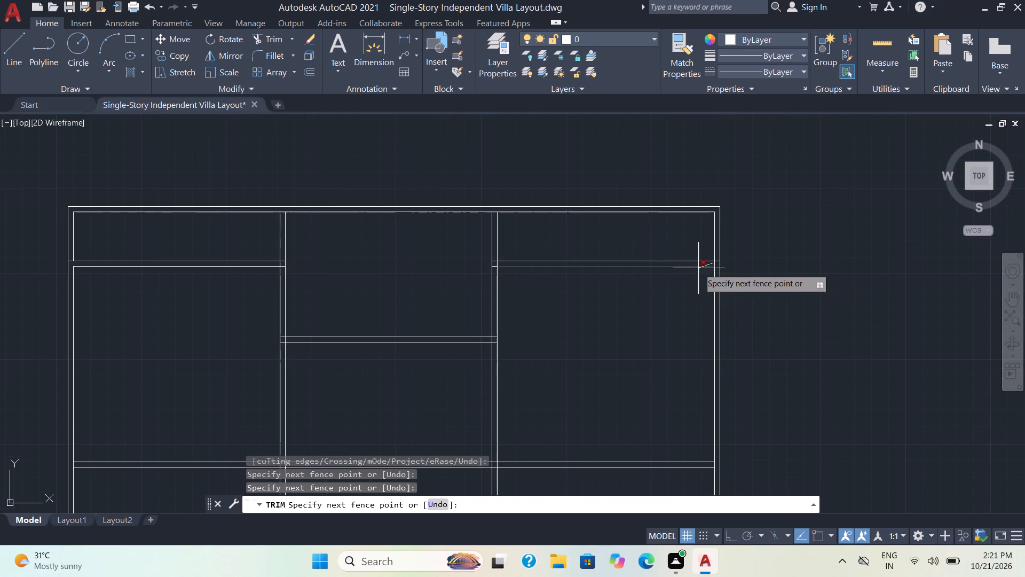
scroll(716, 266, "up", 2)
left_click(702, 259)
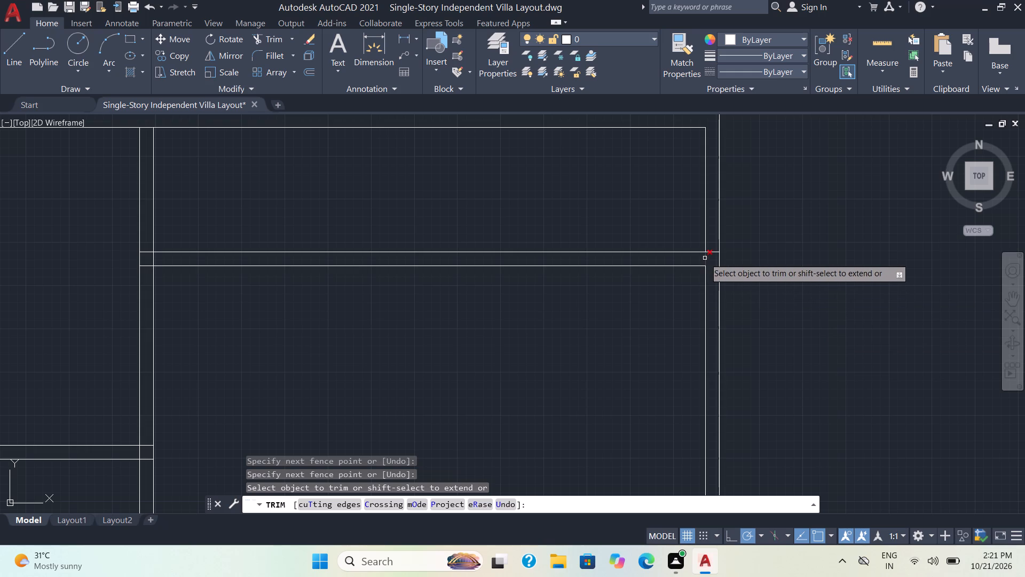
left_click(705, 258)
Trim the full-width partition just below the 8' partition out of the middle bay.
scroll(817, 284, "down", 2)
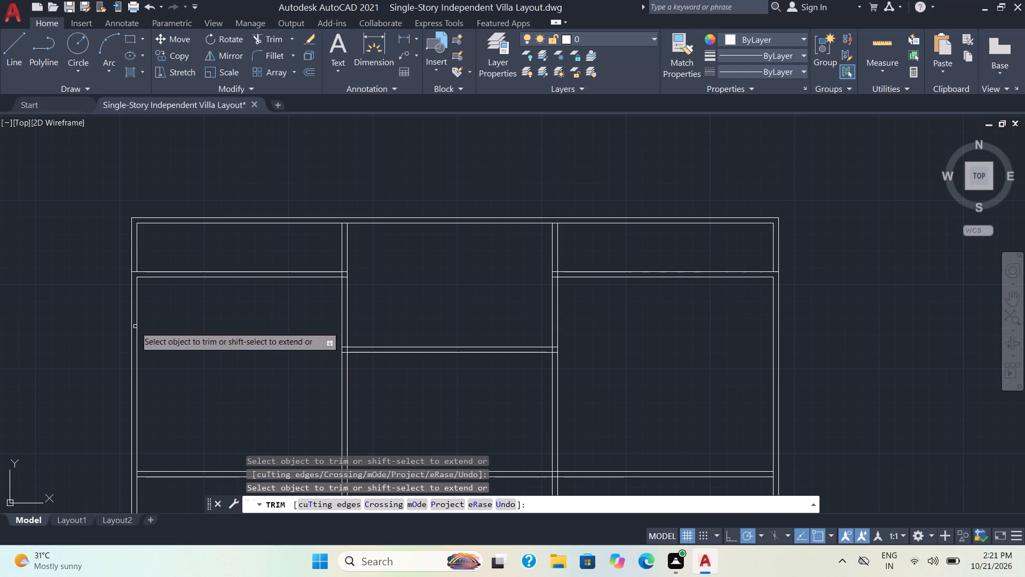
scroll(239, 331, "down", 2)
middle_click_drag(244, 371, 267, 186)
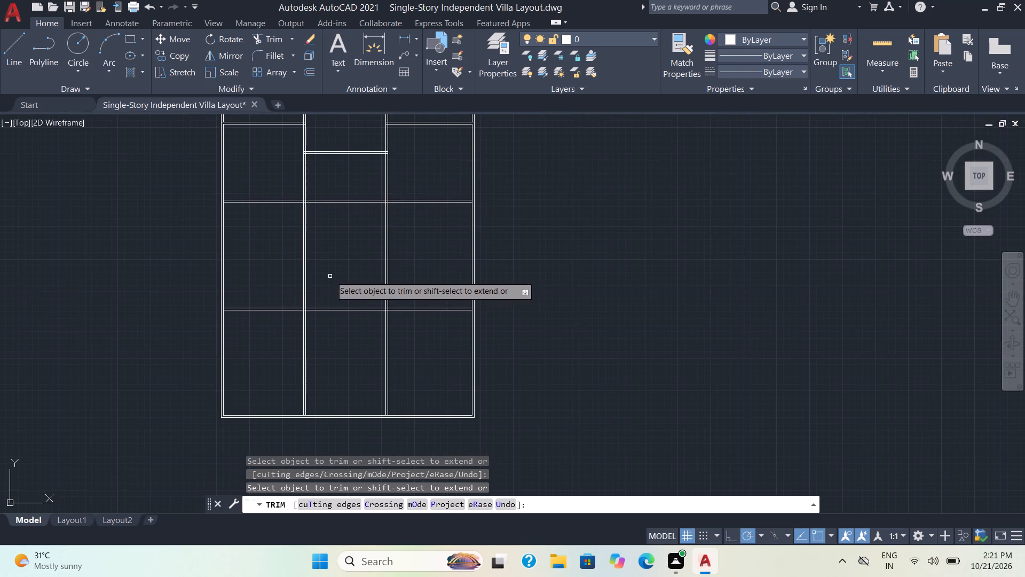
scroll(332, 263, "up", 1)
middle_click_drag(332, 263, 293, 322)
left_click_drag(283, 279, 288, 209)
middle_click_drag(306, 185, 317, 244)
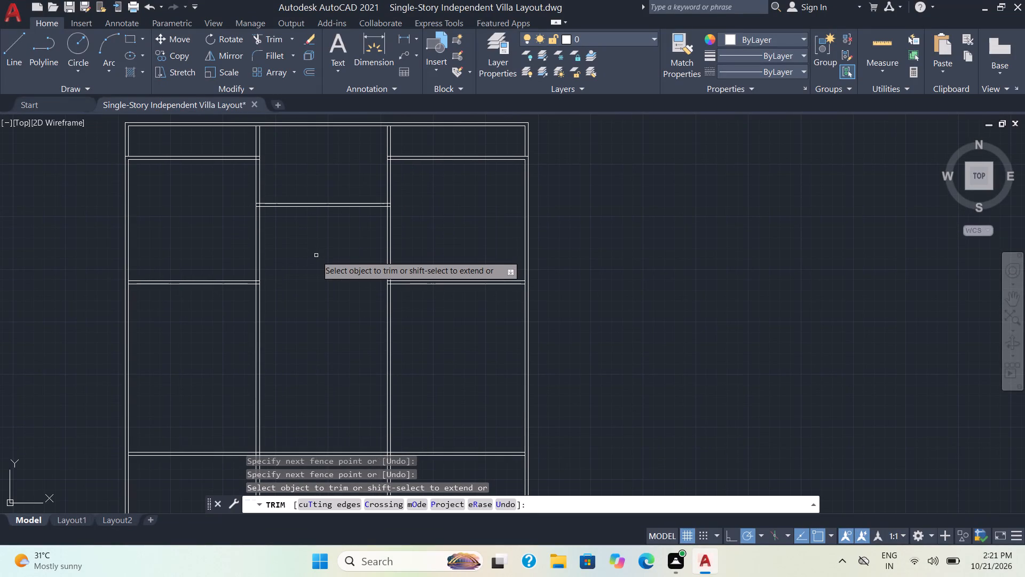
Offset the left wall's inner line 6' into the left bay.
key("Escape")
key("o")
key("Return")
scroll(235, 264, "up", 2)
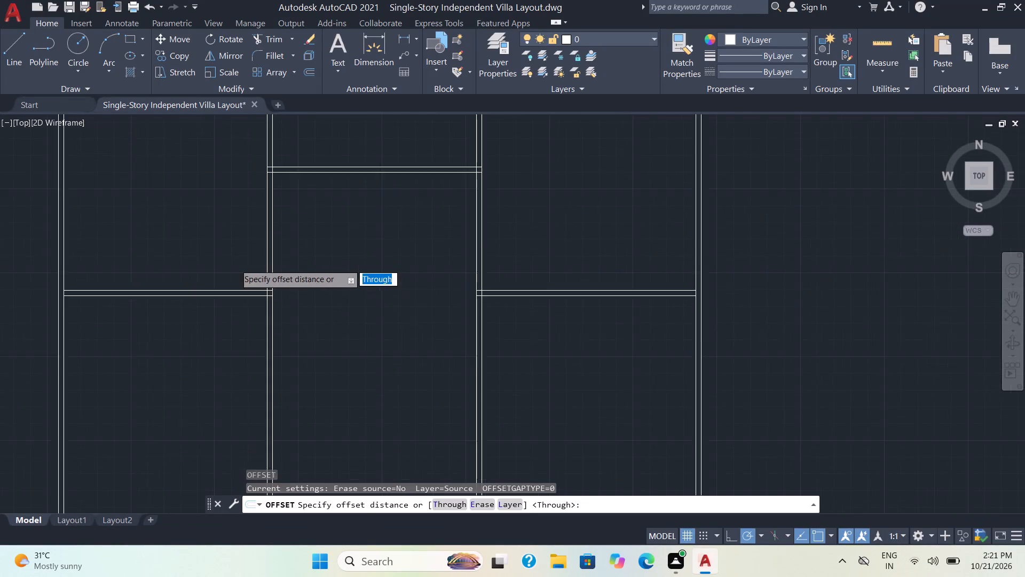
scroll(399, 263, "down", 2)
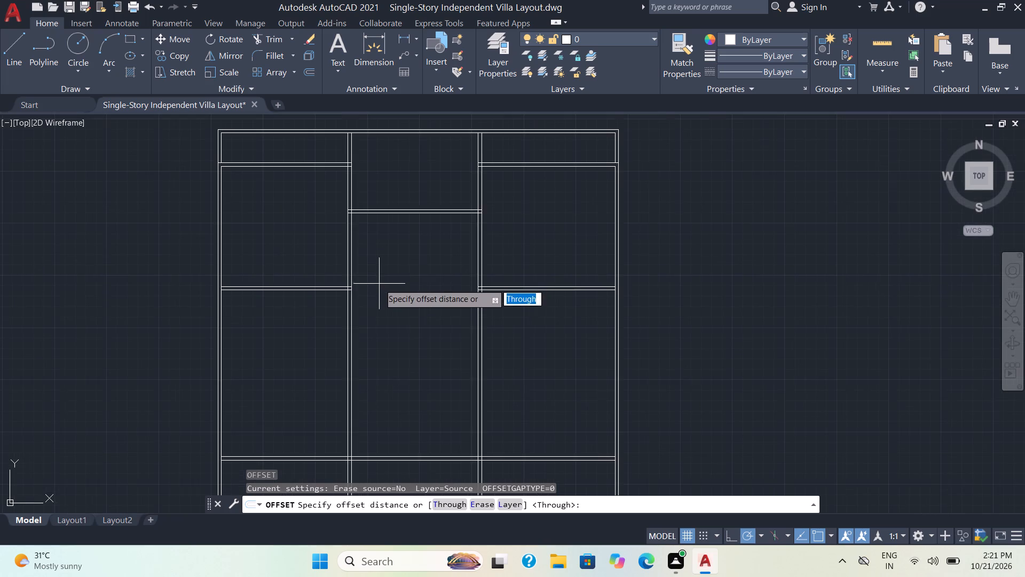
middle_click_drag(375, 297, 372, 245)
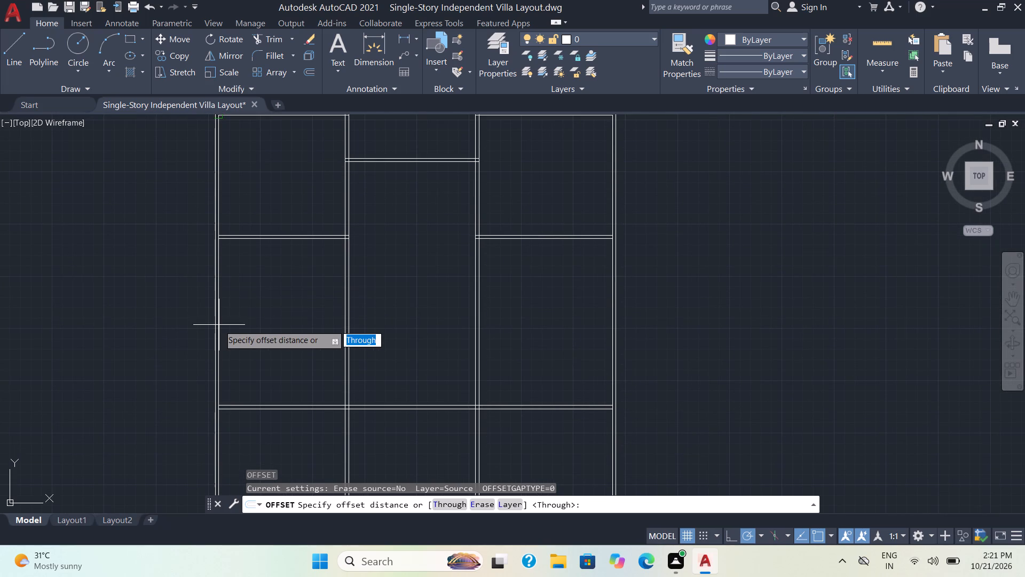
scroll(219, 325, "up", 2)
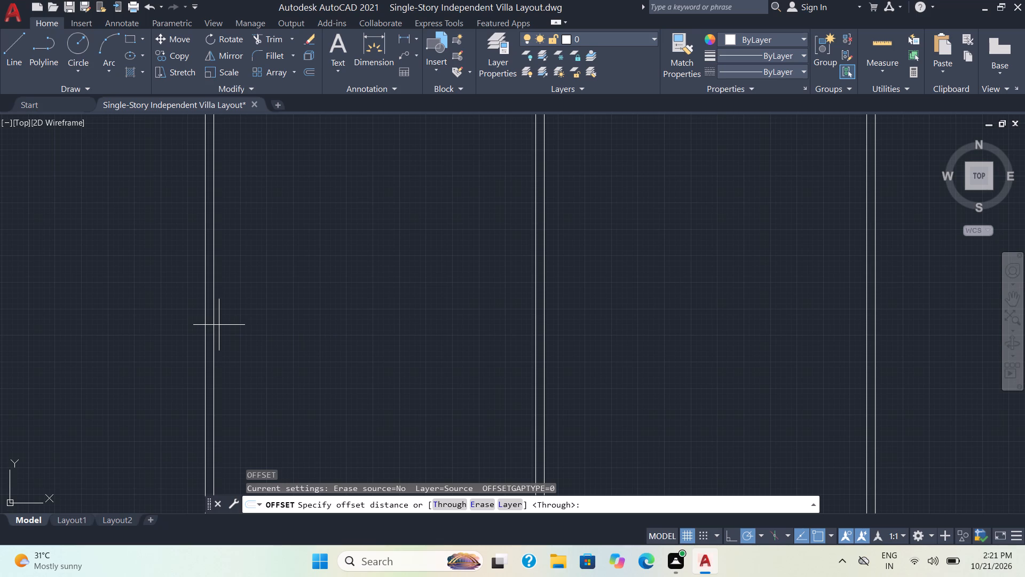
key("5")
key("apostrophe")
key("Return")
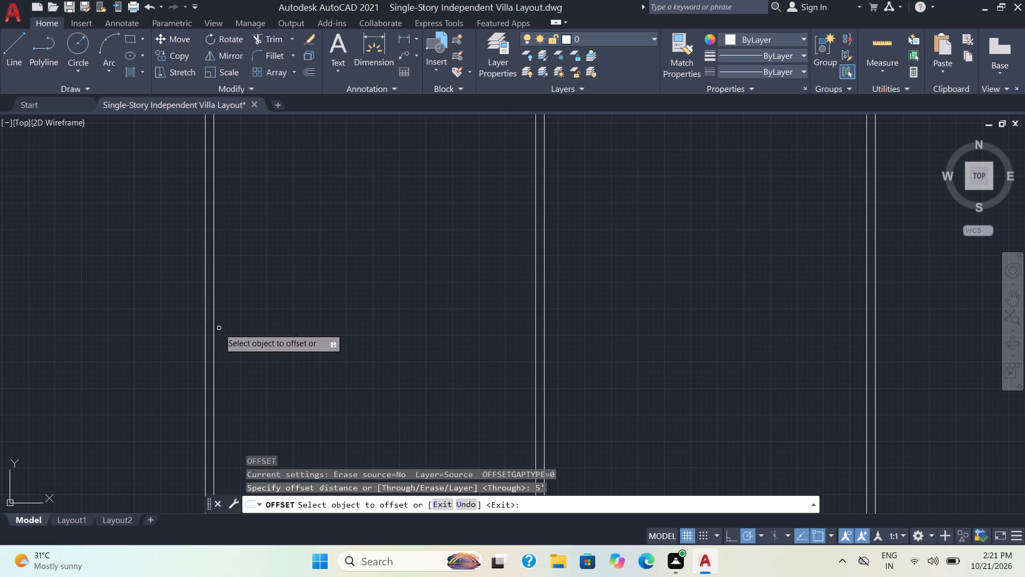
left_click(214, 343)
scroll(381, 339, "down", 1)
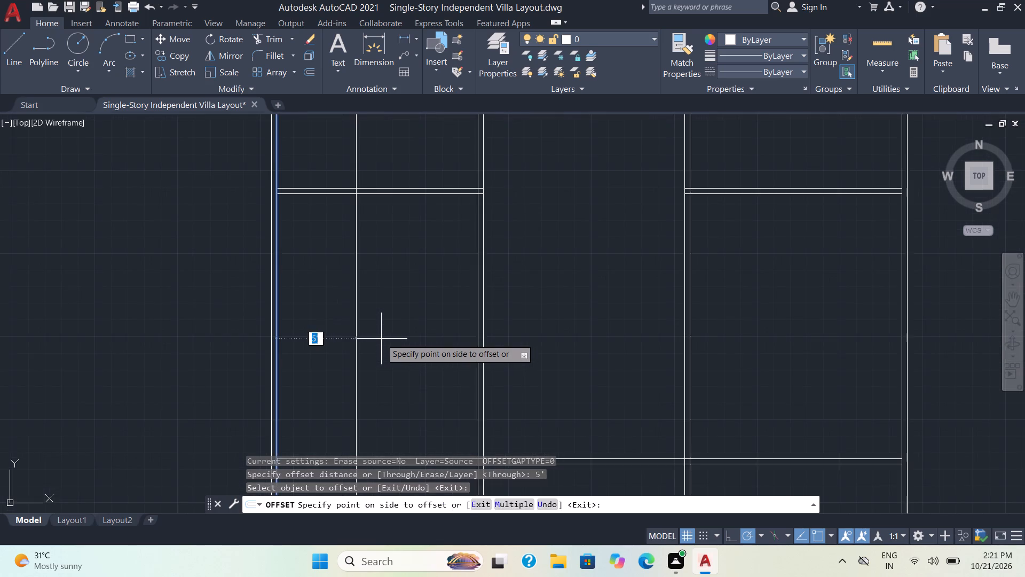
middle_click_drag(381, 339, 274, 375)
scroll(321, 341, "down", 1)
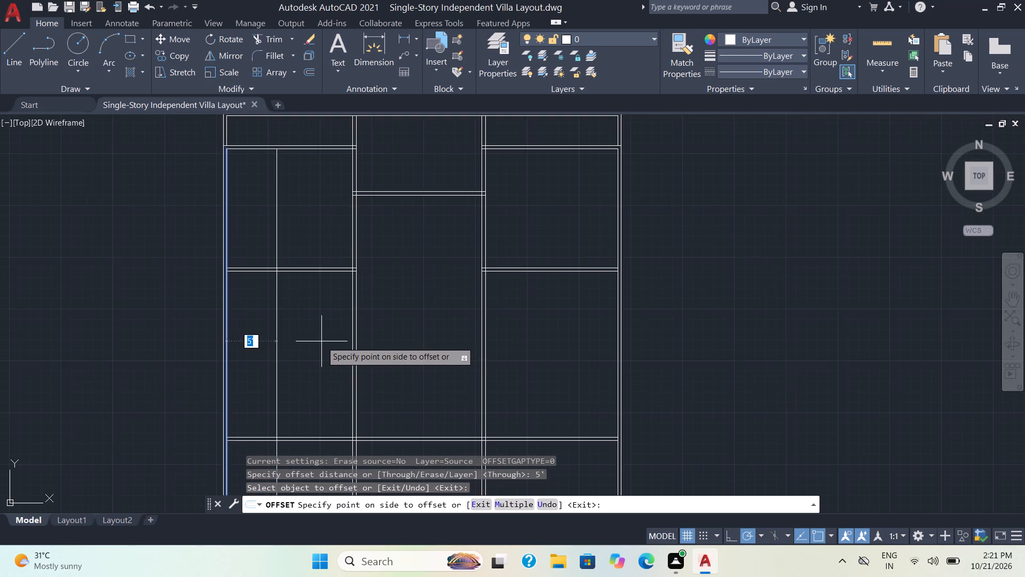
scroll(321, 341, "down", 1)
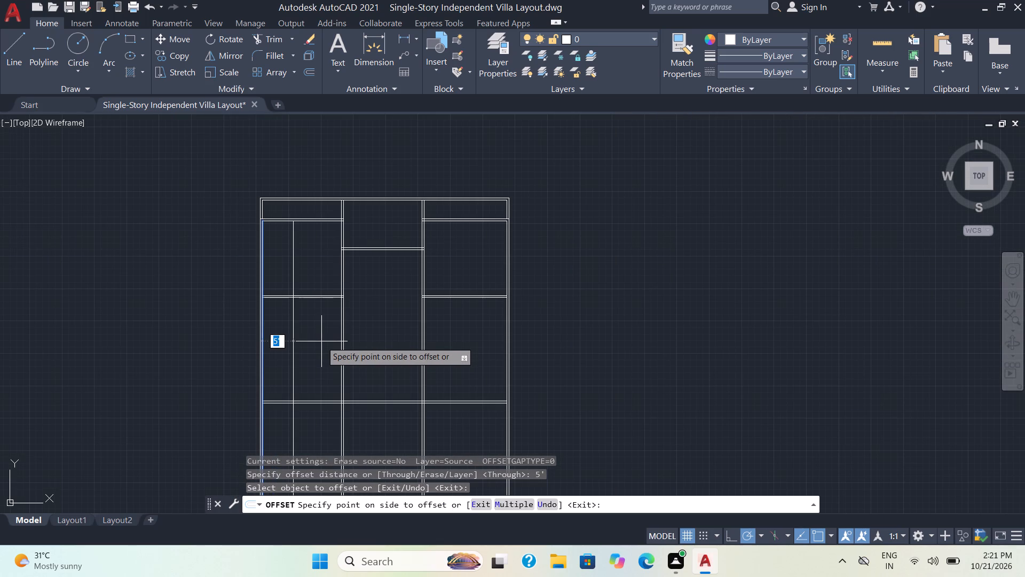
type("6'")
key("Return")
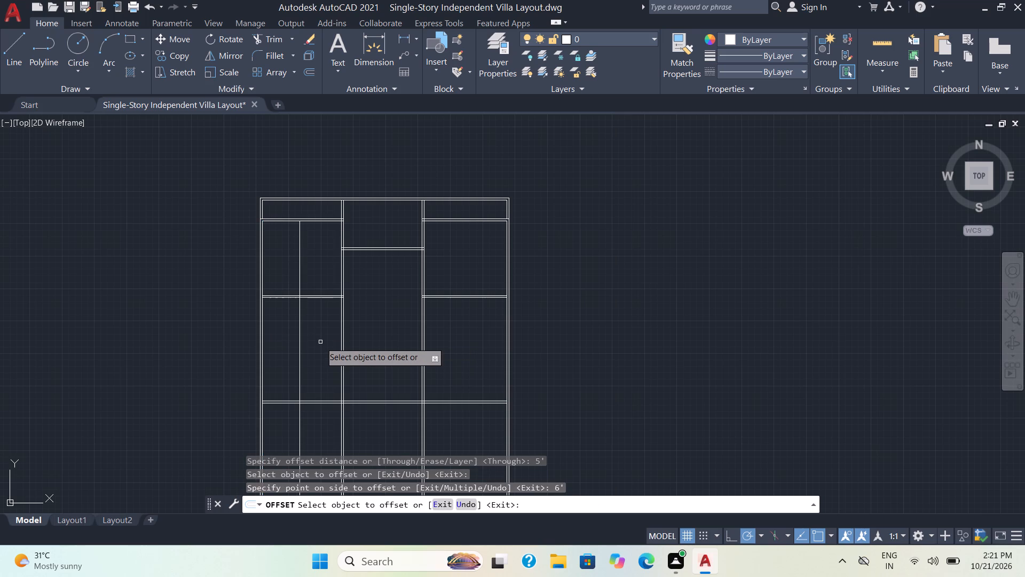
Offset the new vertical line in the left bay 4" toward the middle bay to form a partition.
left_click(299, 357)
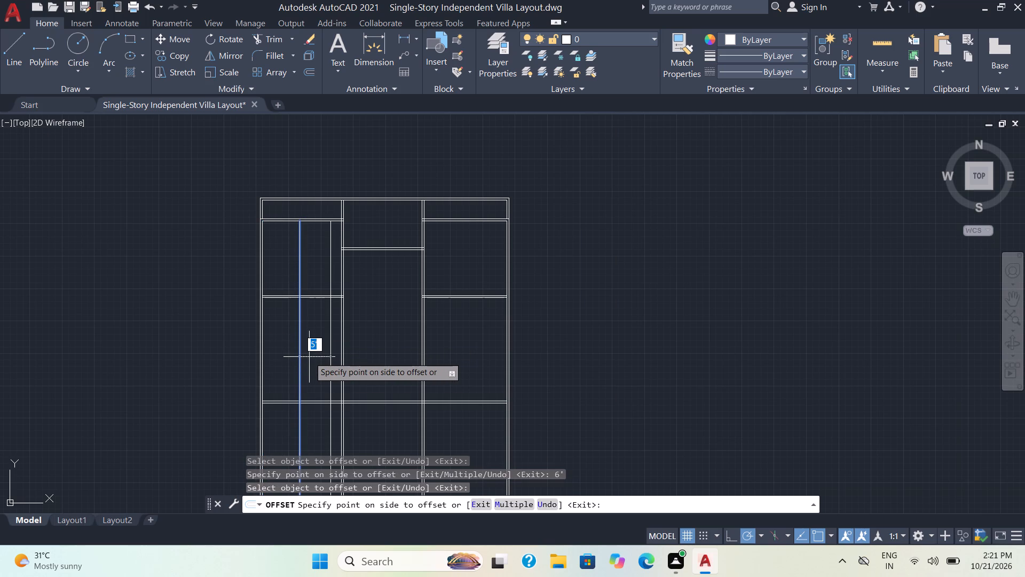
key("4")
key("shift+quotedbl")
left_click(345, 367)
key("Return")
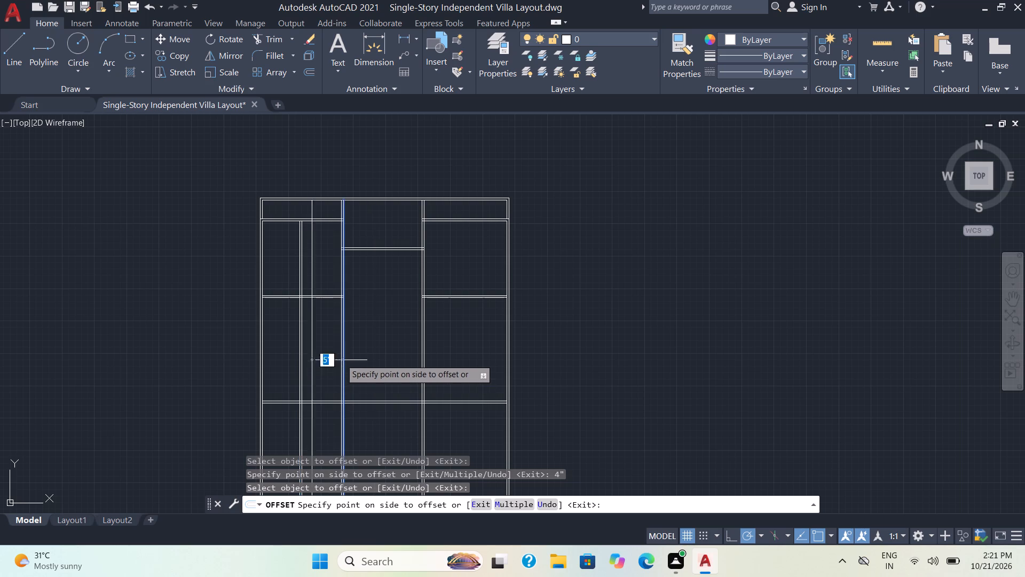
scroll(353, 346, "down", 1)
middle_click_drag(353, 346, 258, 355)
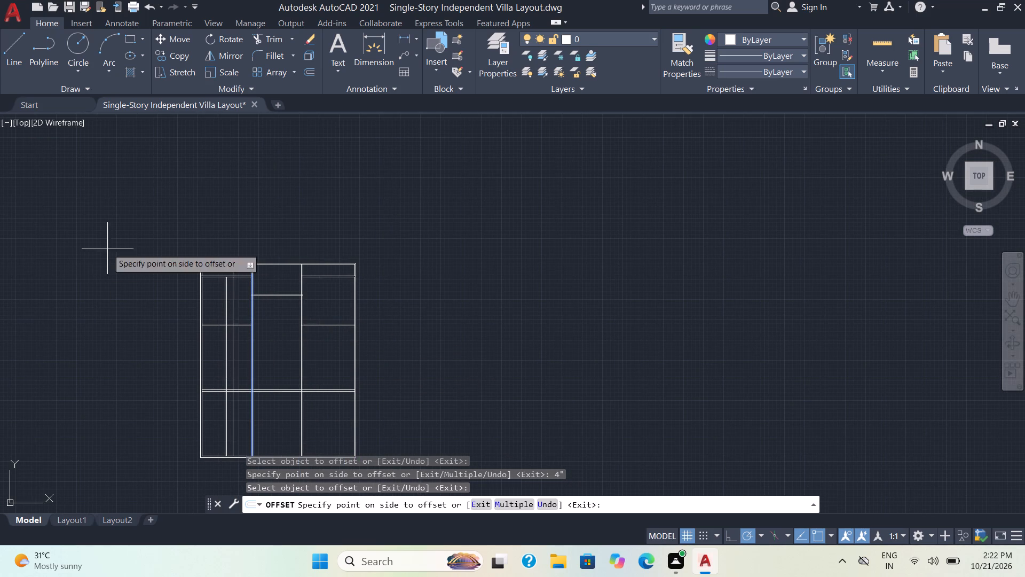
key("Escape")
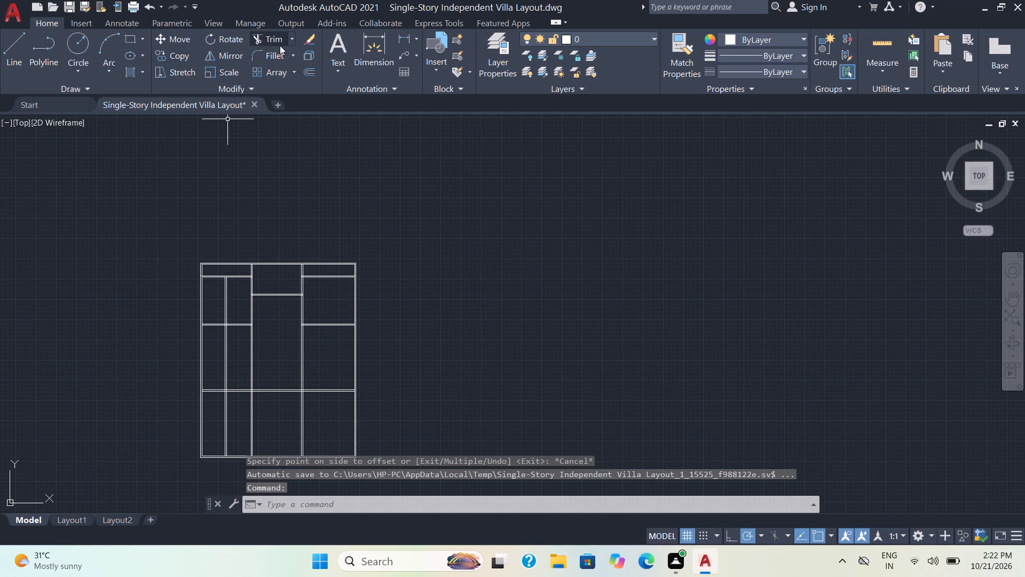
Trim the new vertical partition out of the left bay's rooms above and below, keeping it in the central room.
left_click(277, 32)
scroll(206, 406, "up", 1)
left_click_drag(210, 405, 230, 406)
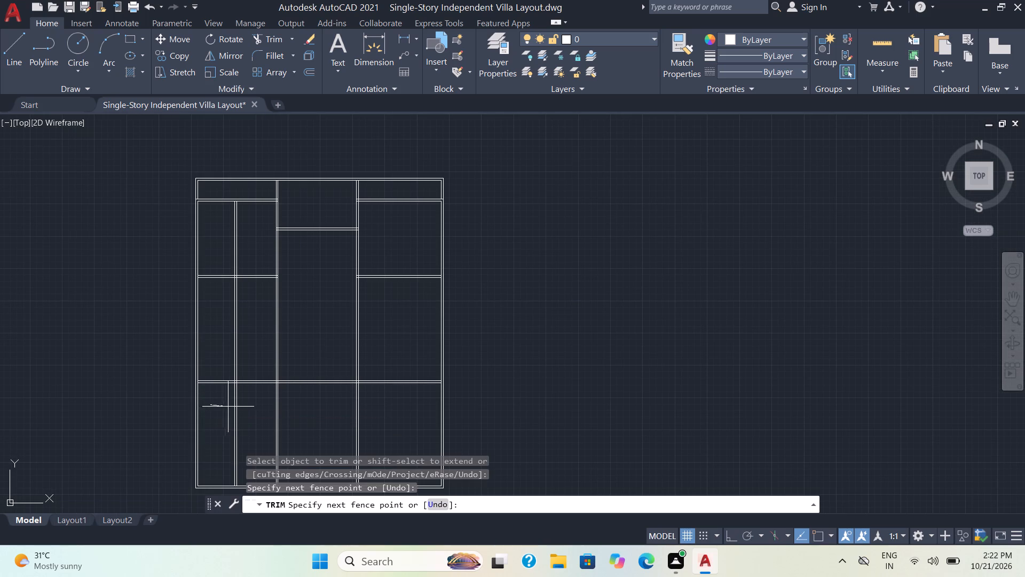
left_click_drag(230, 406, 243, 404)
left_click_drag(231, 244, 243, 243)
Trim both bay-dividing partitions between the left and right bays' middle partitions and the full-width partition, opening one central hall.
scroll(317, 337, "up", 1)
left_click_drag(328, 336, 395, 332)
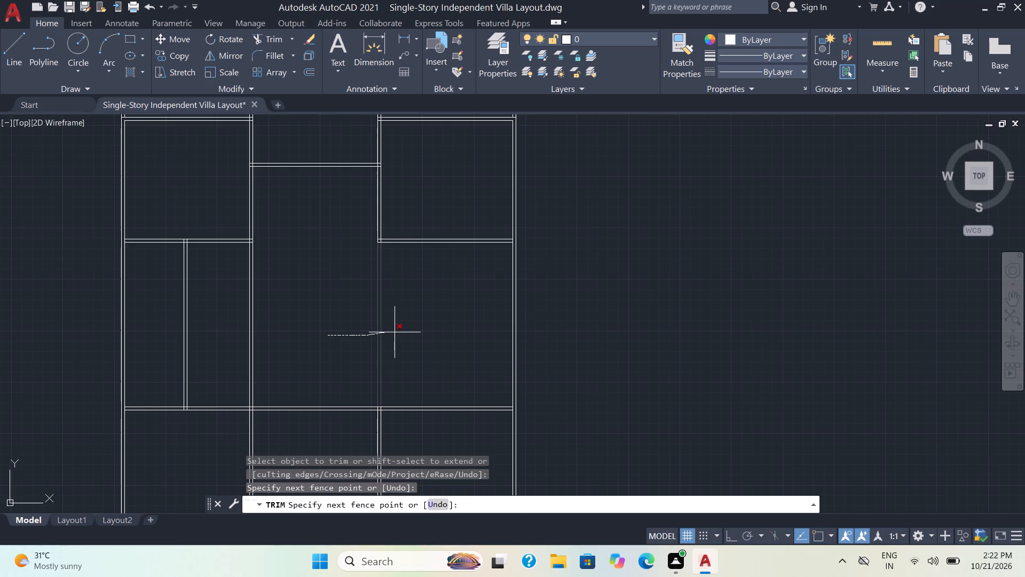
left_click_drag(395, 332, 408, 335)
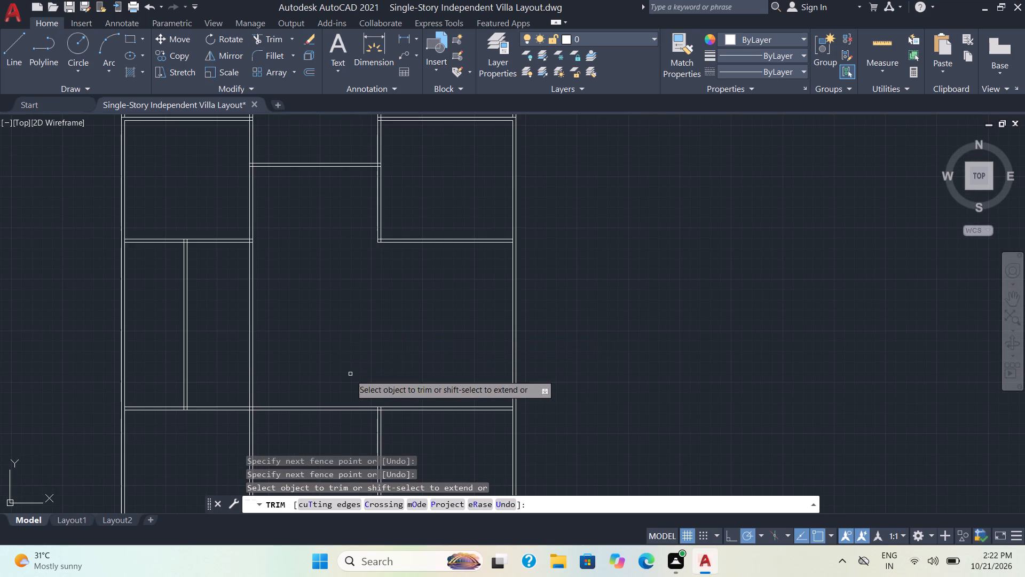
left_click_drag(237, 360, 294, 359)
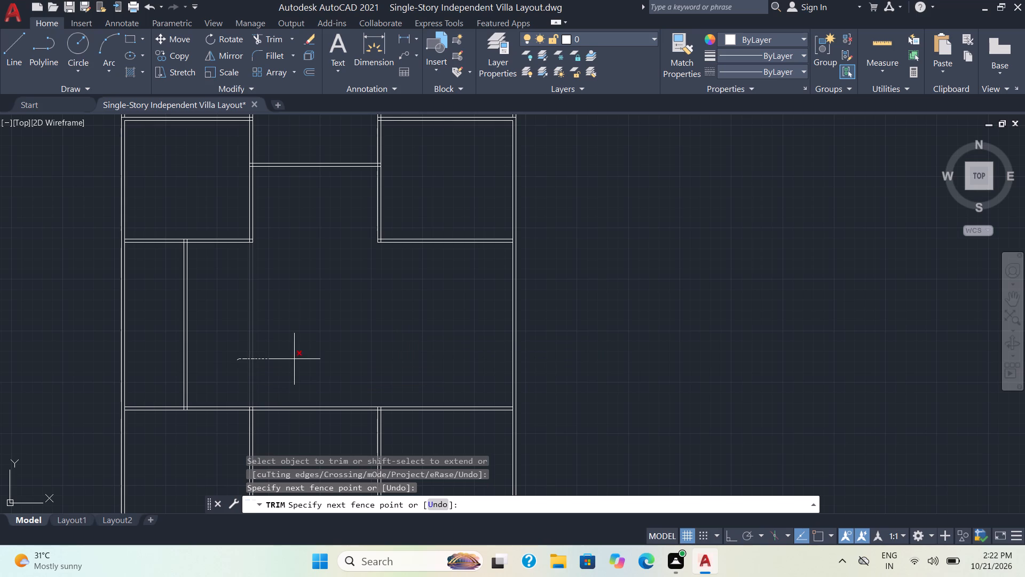
left_click_drag(294, 359, 309, 360)
scroll(151, 318, "up", 2)
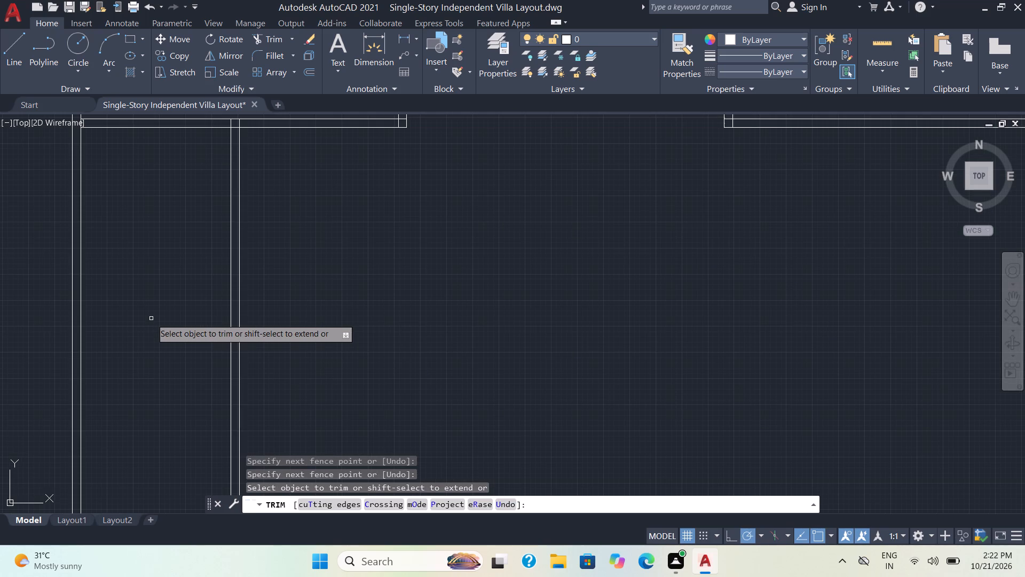
key("Escape")
scroll(155, 313, "down", 2)
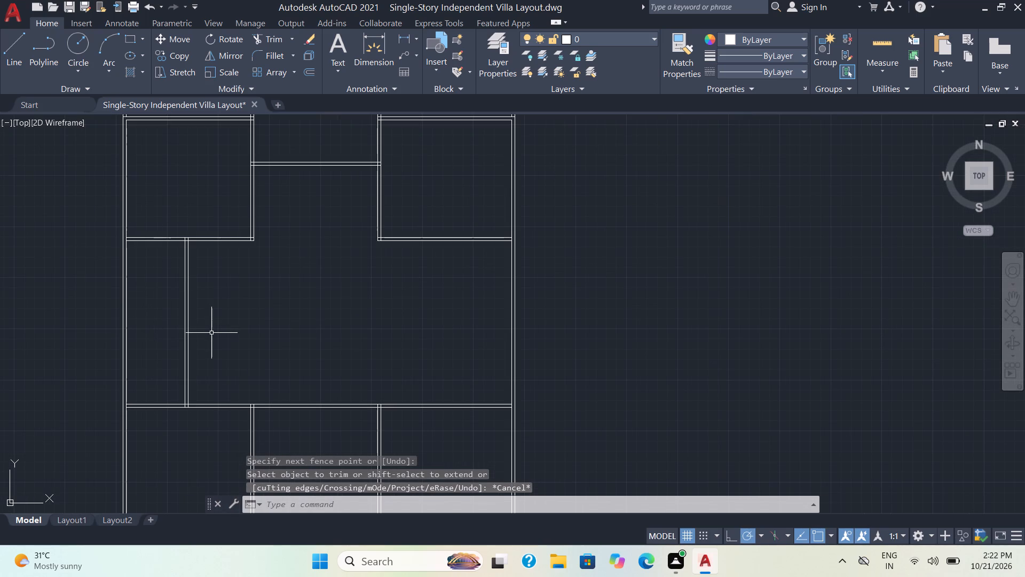
Measure the clear width and length of the narrow room along the left wall.
key("o")
key("Return")
scroll(136, 267, "up", 2)
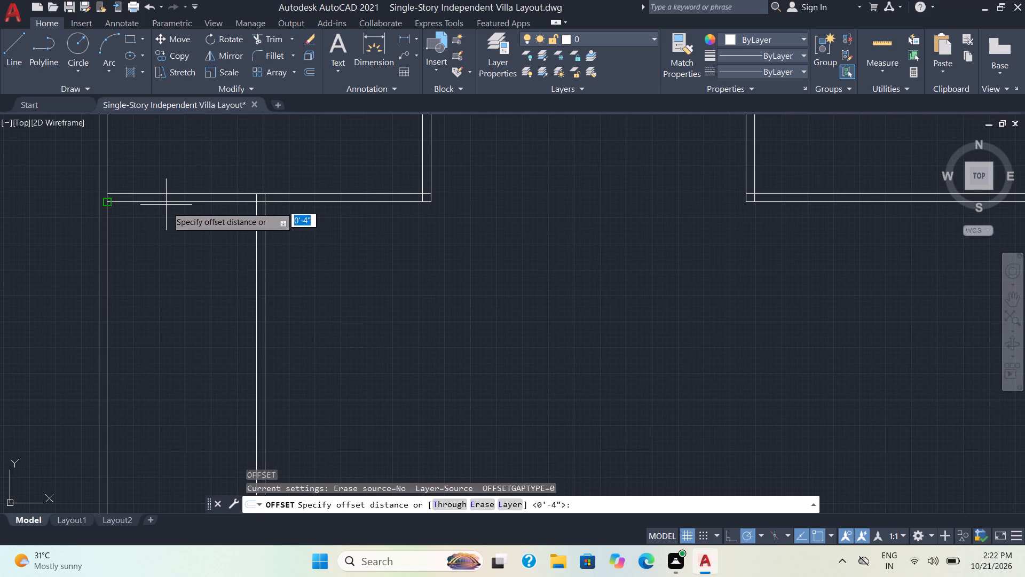
scroll(181, 321, "down", 1)
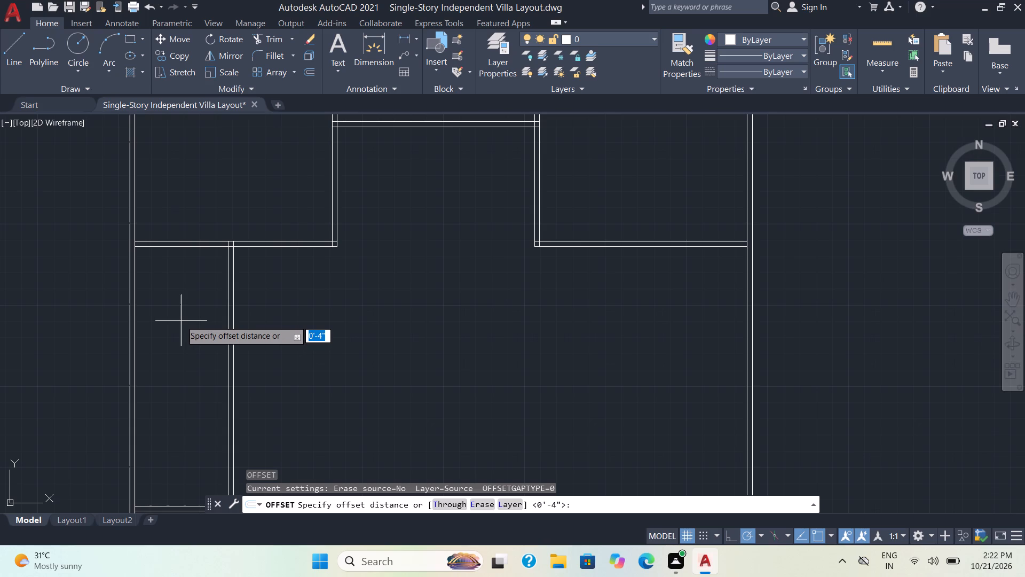
left_click(869, 43)
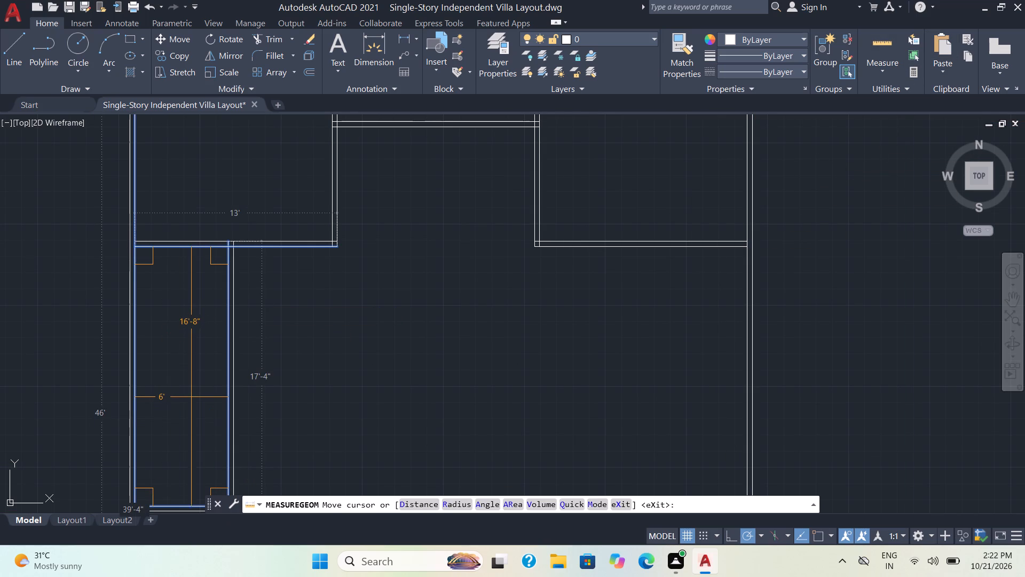
key("Escape")
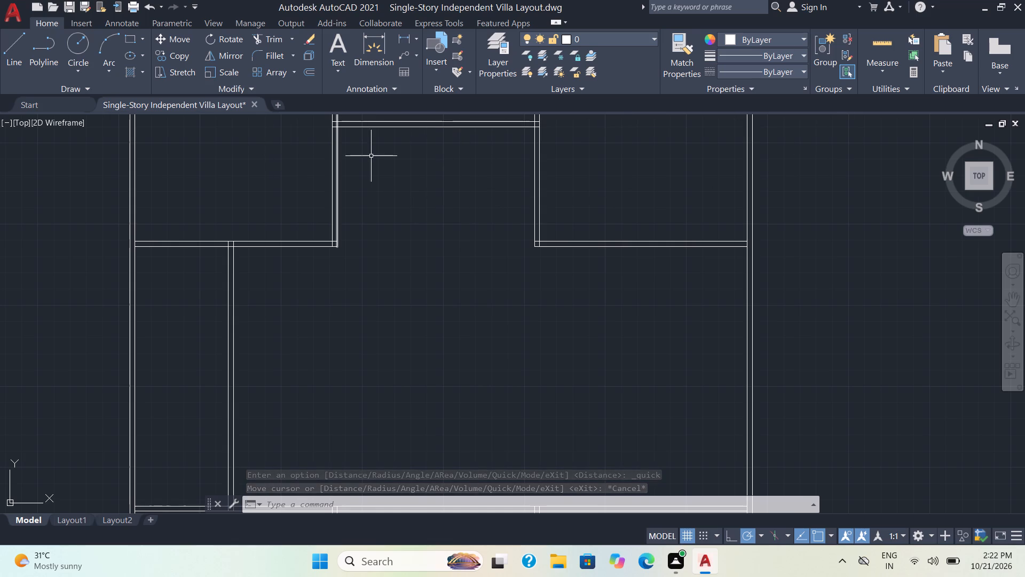
Offset the lower line of the partition above the narrow left room 8'2" downward.
key("o")
key("Return")
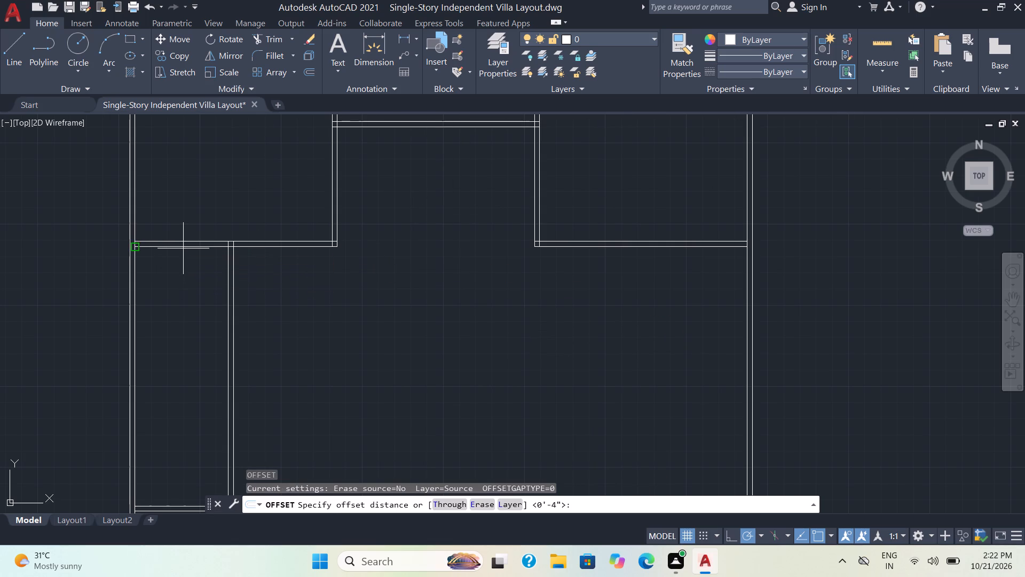
key("8")
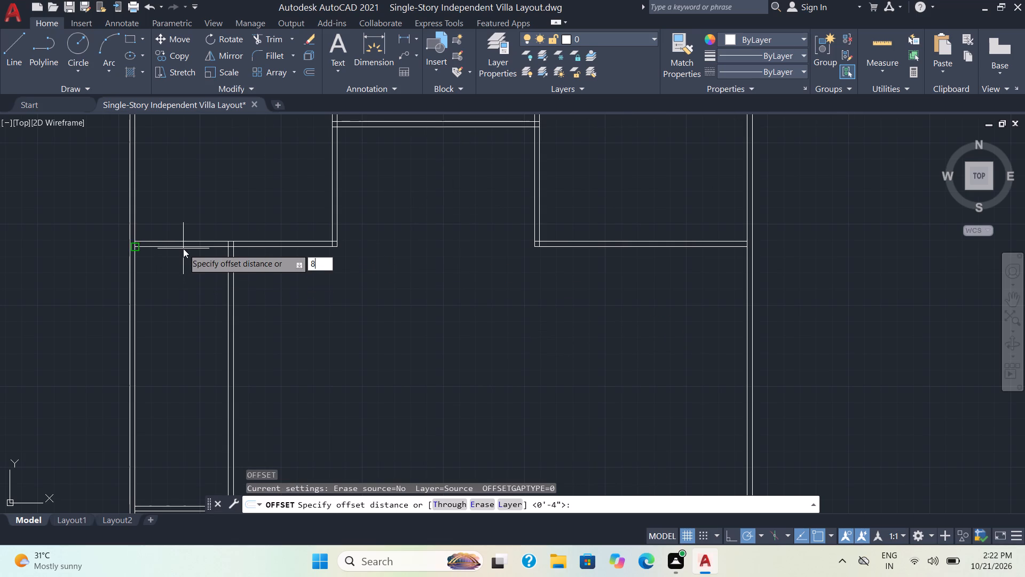
key("period")
key("BackSpace")
key("equal")
key("BackSpace")
key("minus")
key("2")
key("BackSpace")
key("BackSpace")
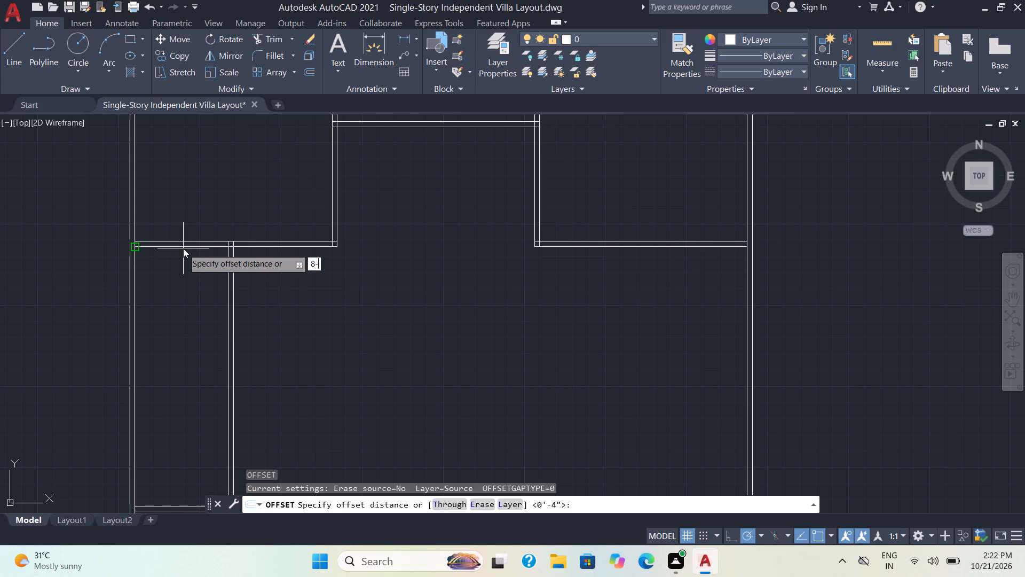
key("apostrophe")
key("2")
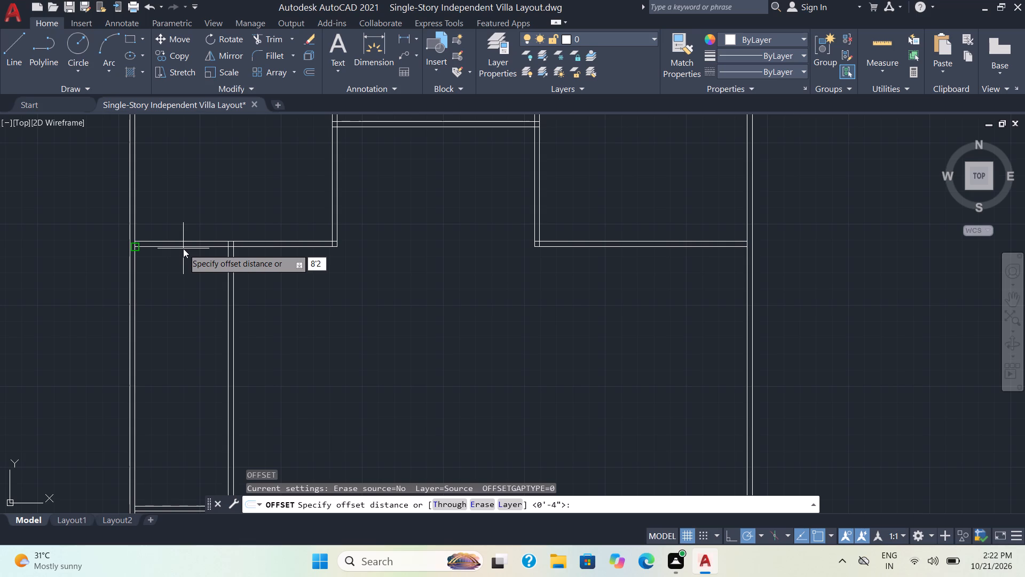
key("shift+quotedbl")
key("Return")
left_click(189, 246)
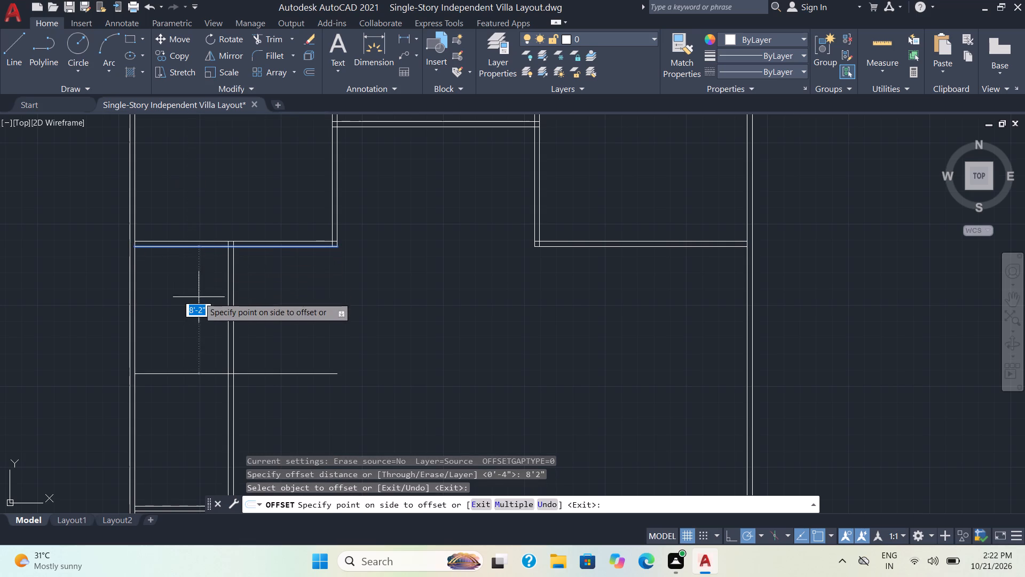
left_click(199, 301)
Offset the new horizontal line across the narrow left room 4" downward to form a partition.
left_click(185, 374)
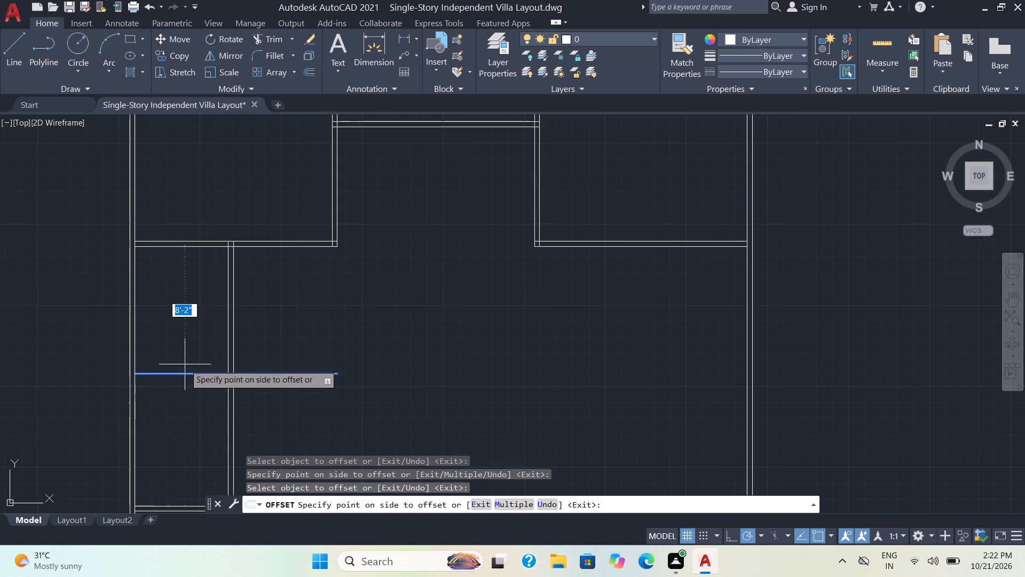
key("4")
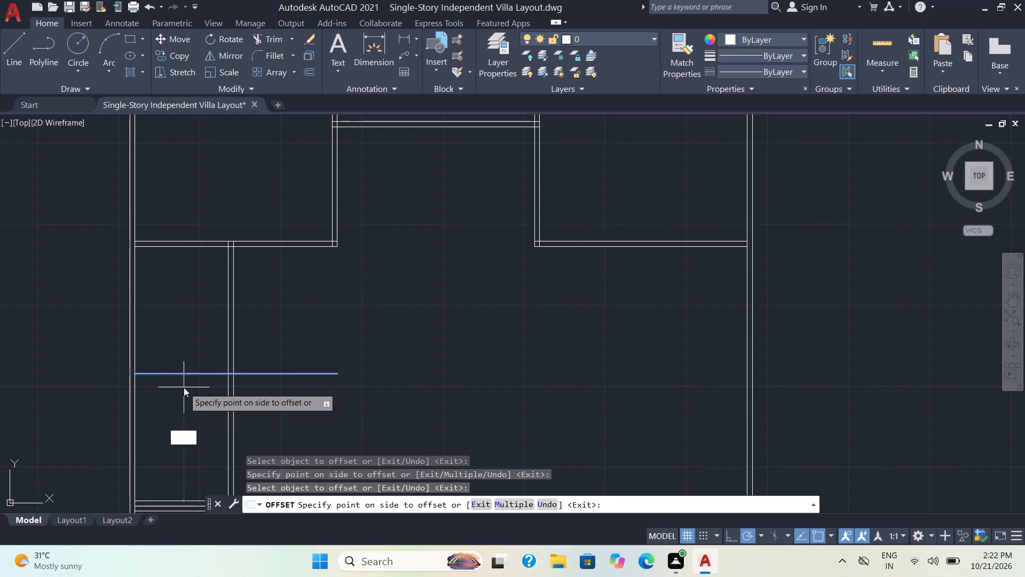
key("shift+quotedbl")
key("Return")
left_click(184, 387)
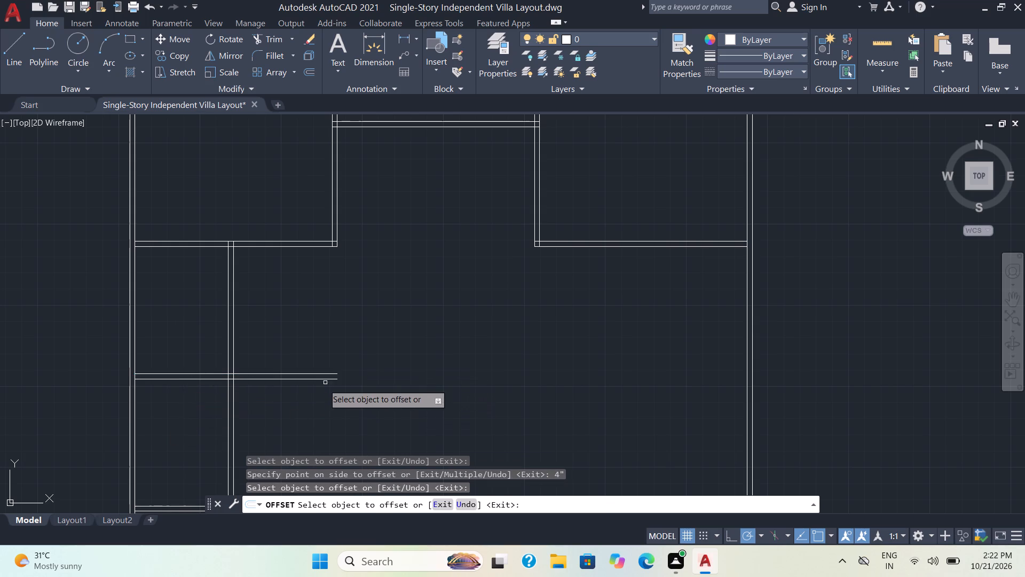
Offset the upper line of the partition crossing the narrow left room 6'2" upward.
middle_click_drag(321, 385, 346, 356)
right_click_drag(341, 338, 346, 356)
scroll(330, 342, "up", 1)
left_click(326, 348)
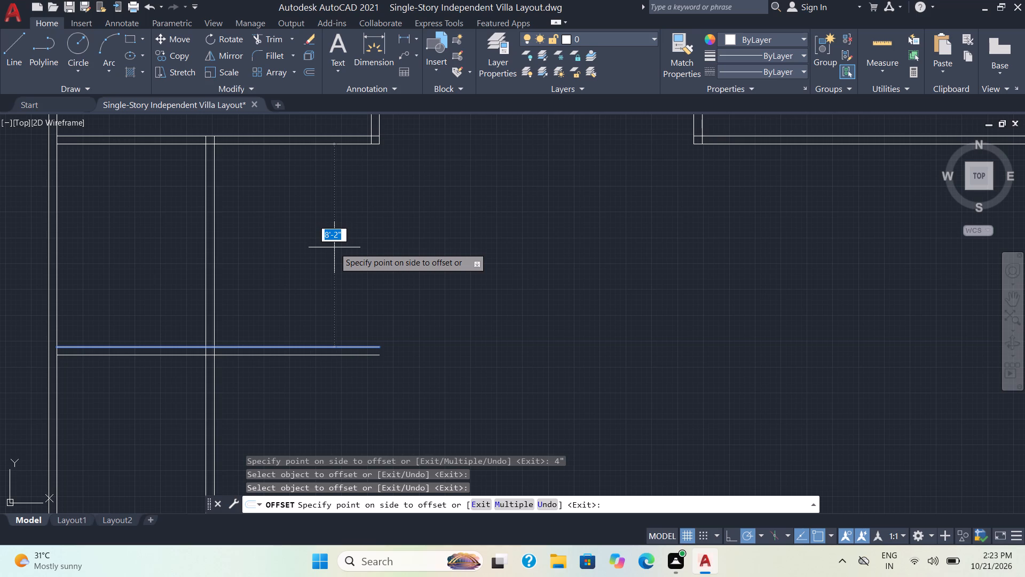
key("6")
key("apostrophe")
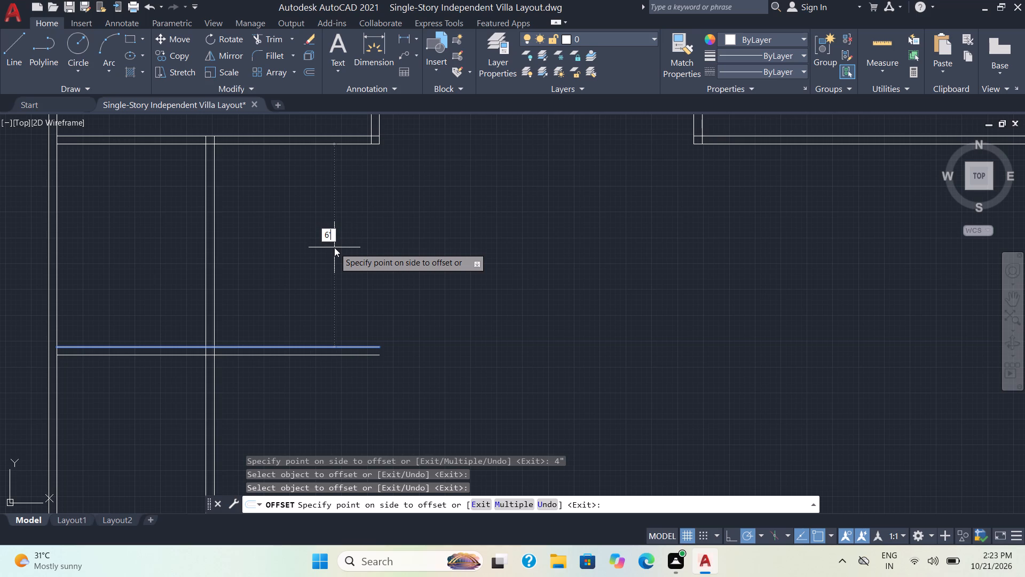
type("2\"")
key("Return")
left_click(316, 238)
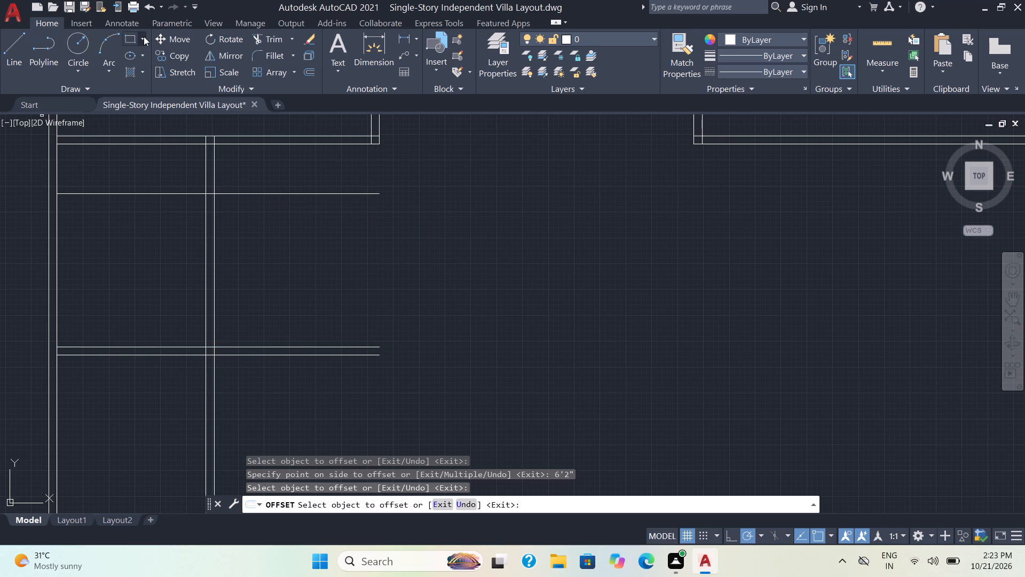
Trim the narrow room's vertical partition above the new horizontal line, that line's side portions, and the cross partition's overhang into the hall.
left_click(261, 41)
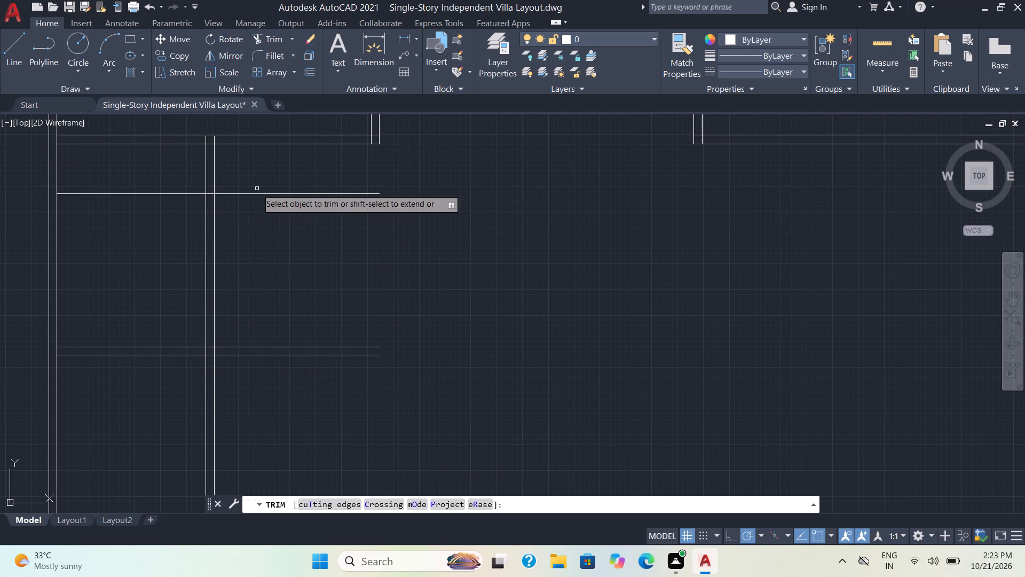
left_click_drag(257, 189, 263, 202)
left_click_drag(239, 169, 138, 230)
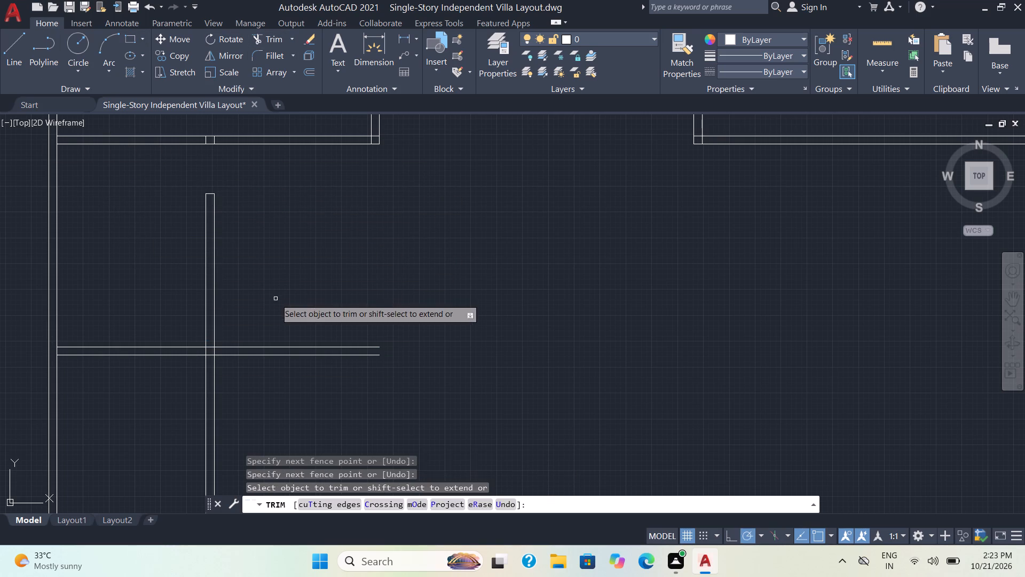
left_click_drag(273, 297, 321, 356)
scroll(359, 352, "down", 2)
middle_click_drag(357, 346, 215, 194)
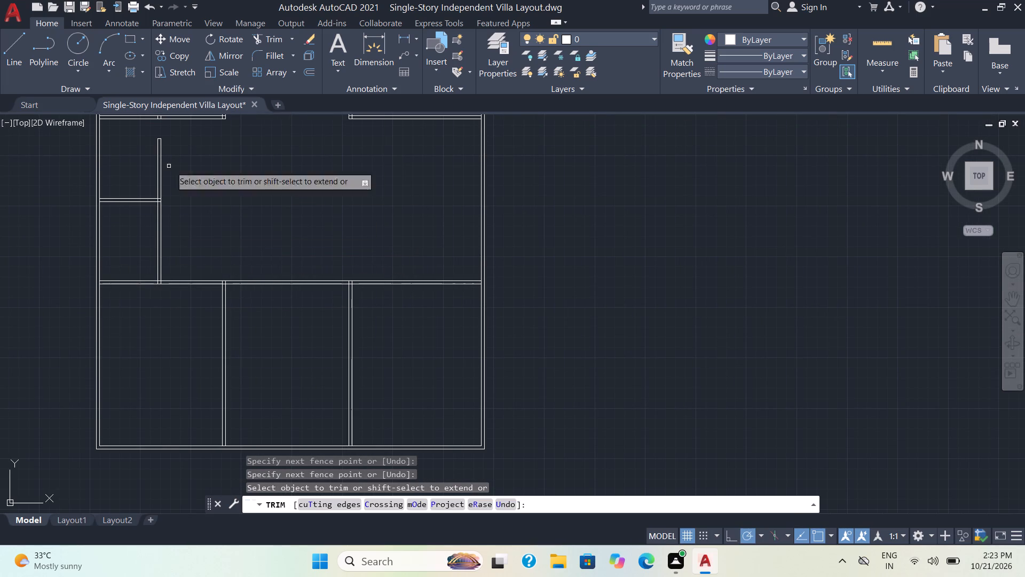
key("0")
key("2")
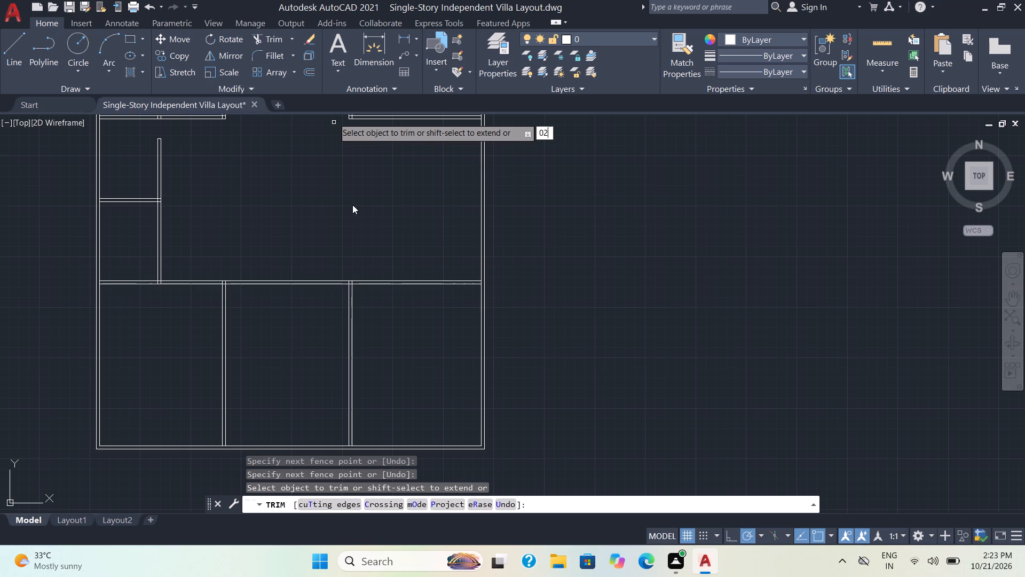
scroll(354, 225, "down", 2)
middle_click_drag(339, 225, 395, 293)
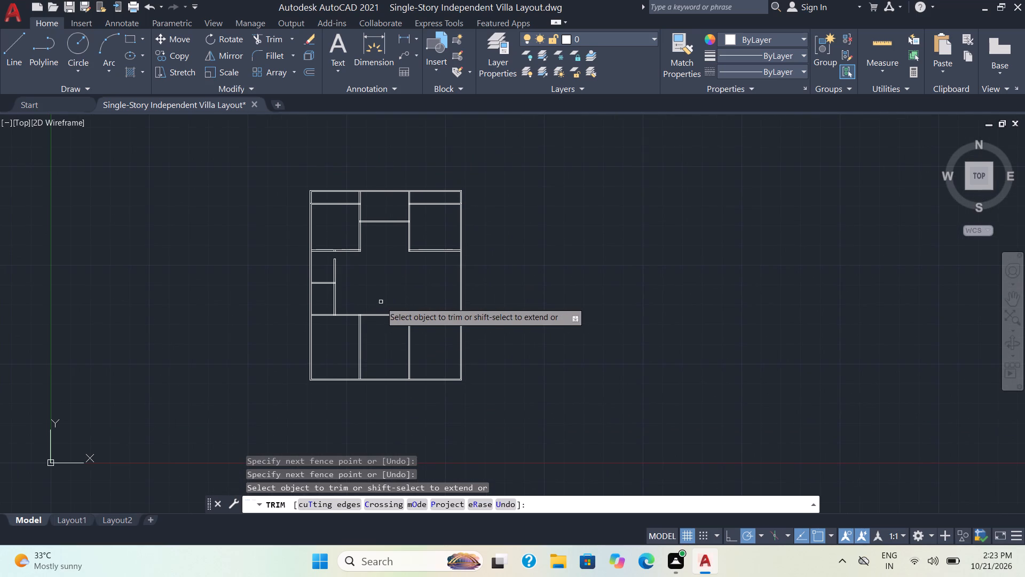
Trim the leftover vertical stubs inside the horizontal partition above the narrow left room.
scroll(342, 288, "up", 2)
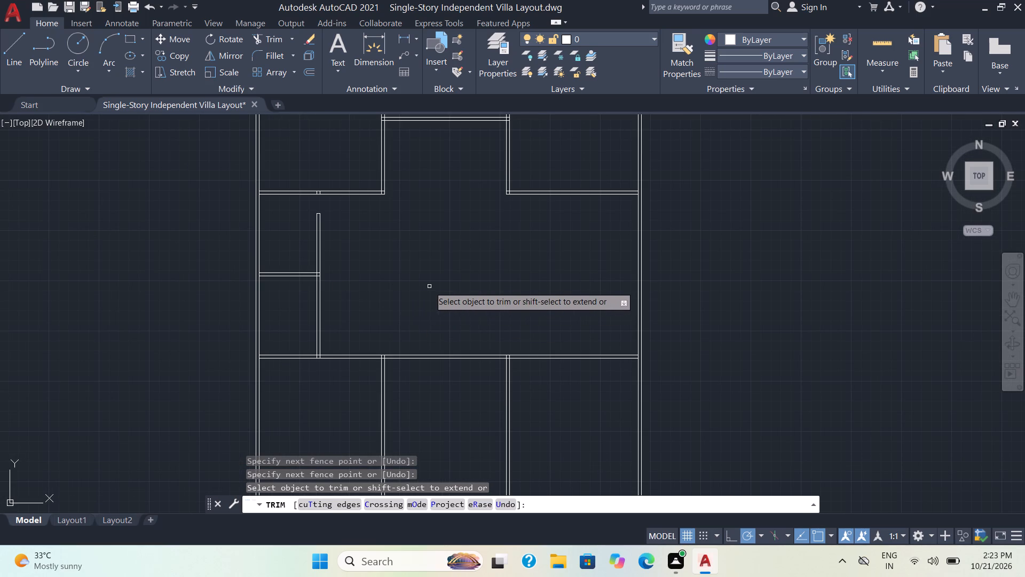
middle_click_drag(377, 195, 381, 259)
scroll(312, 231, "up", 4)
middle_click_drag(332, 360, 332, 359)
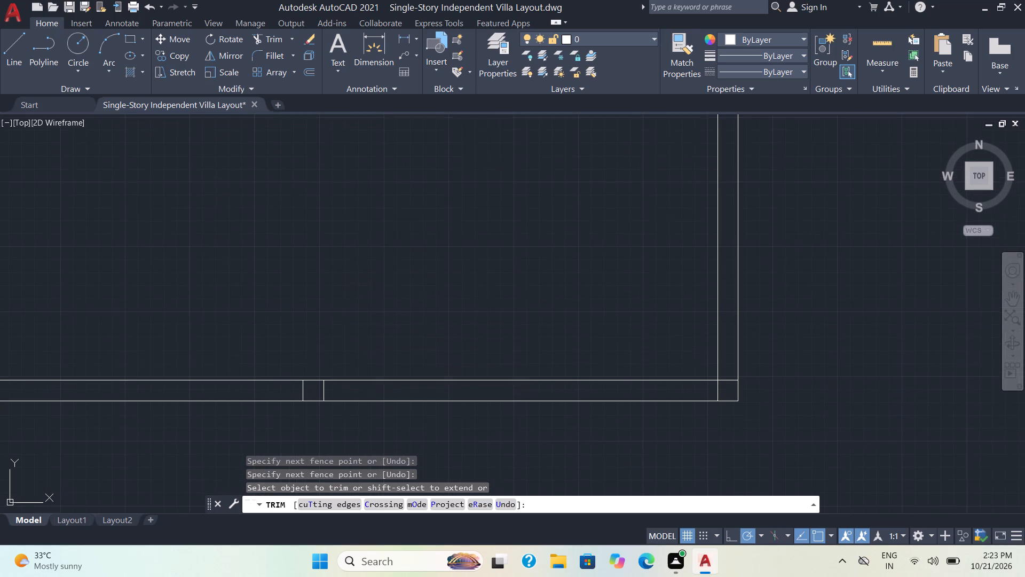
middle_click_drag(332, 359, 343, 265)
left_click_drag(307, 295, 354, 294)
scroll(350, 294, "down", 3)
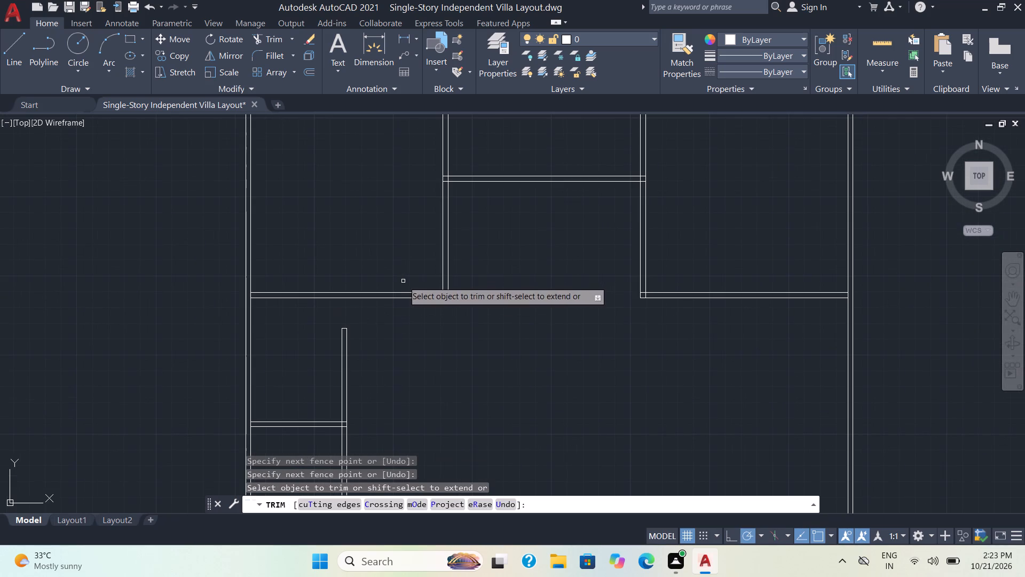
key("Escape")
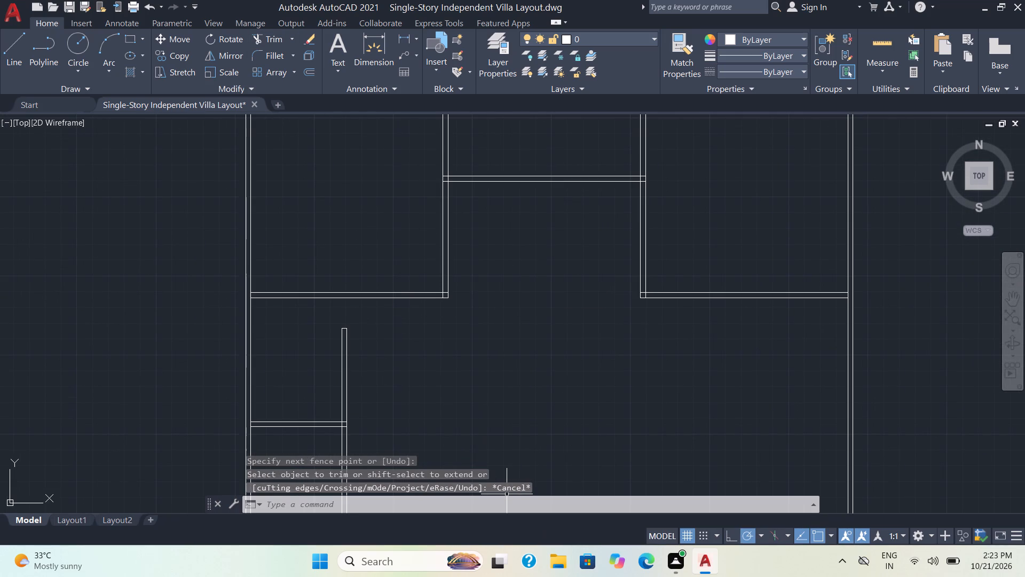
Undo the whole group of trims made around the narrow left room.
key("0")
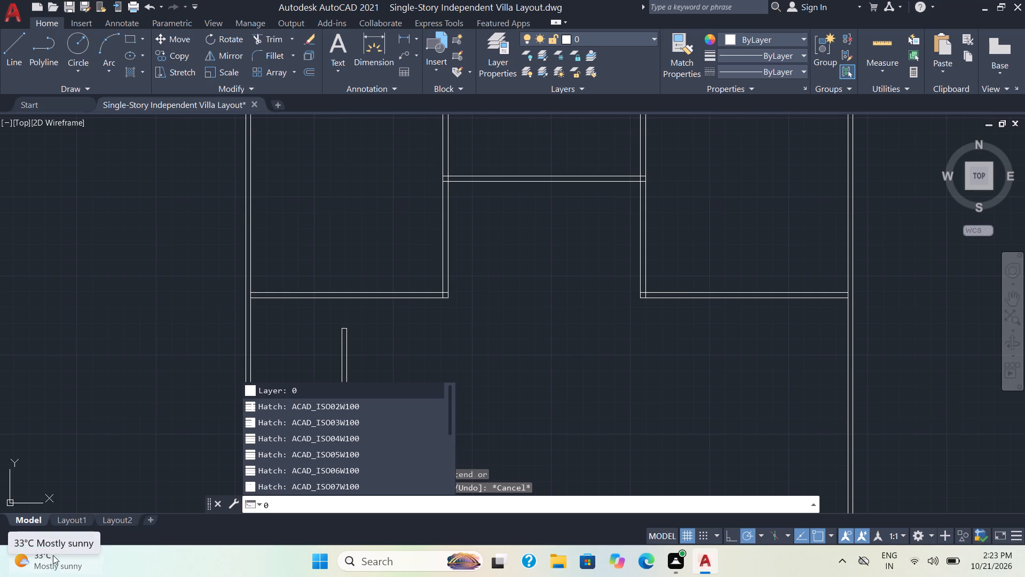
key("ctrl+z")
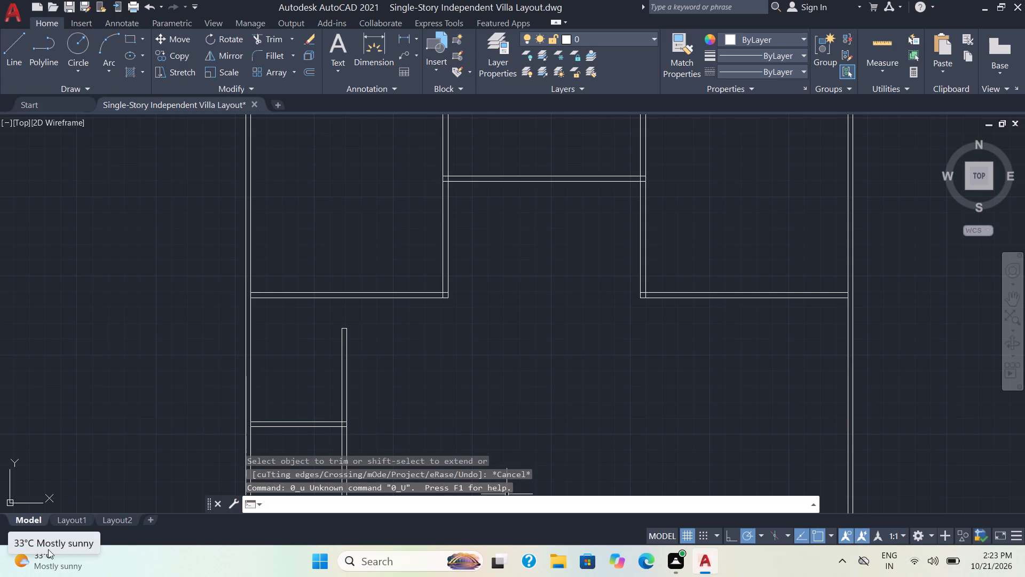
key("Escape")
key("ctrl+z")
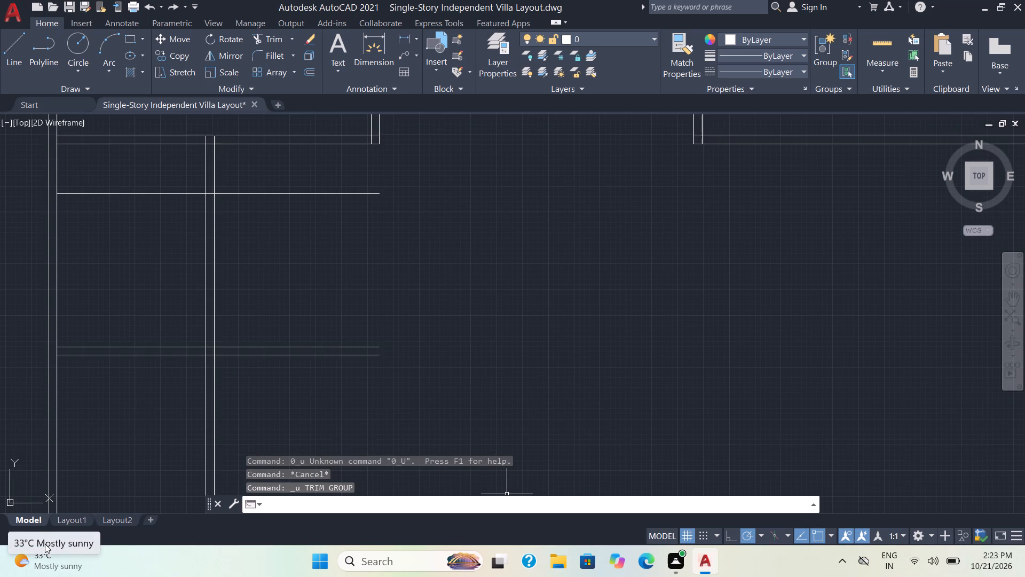
Trim the narrow room's vertical partition above the new horizontal line, keeping only the part of that line capping the partition's end.
scroll(275, 348, "down", 2)
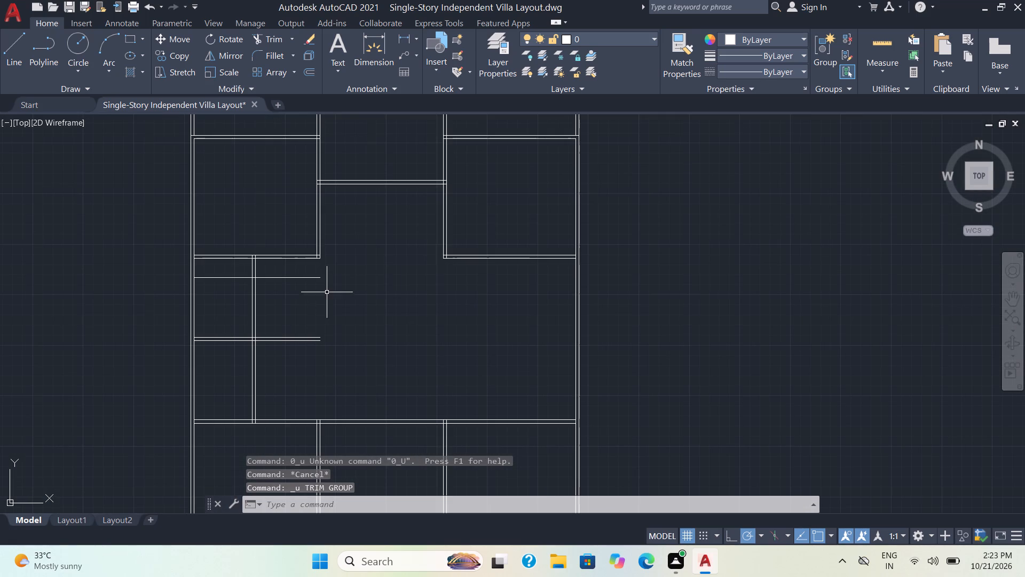
middle_click_drag(333, 292, 351, 300)
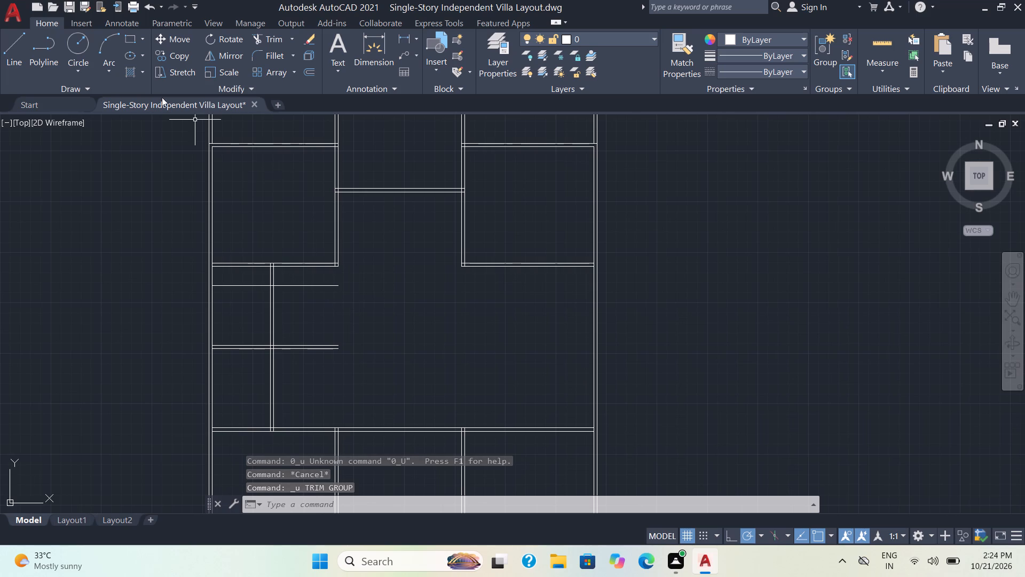
left_click(271, 34)
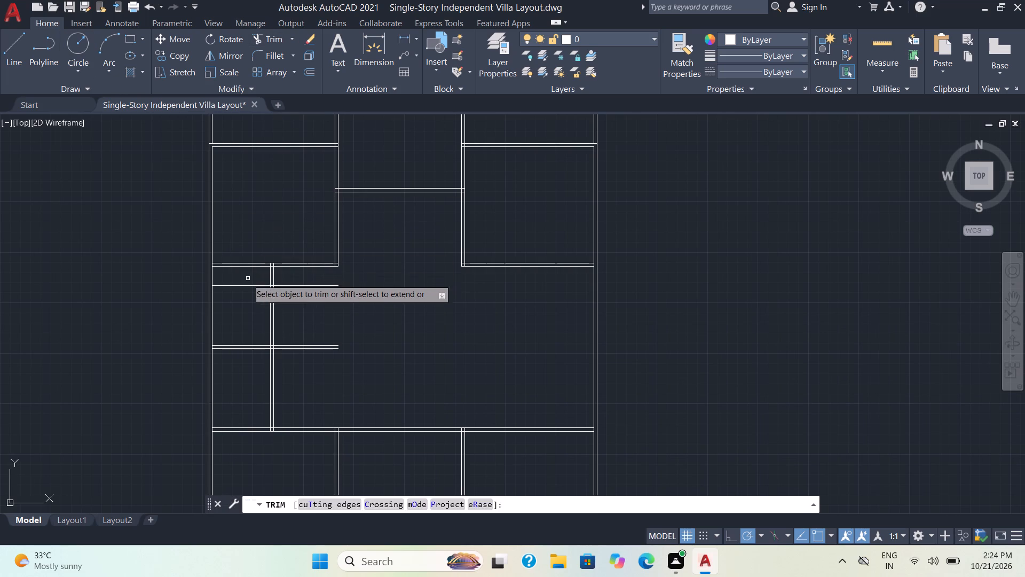
left_click_drag(288, 275, 257, 285)
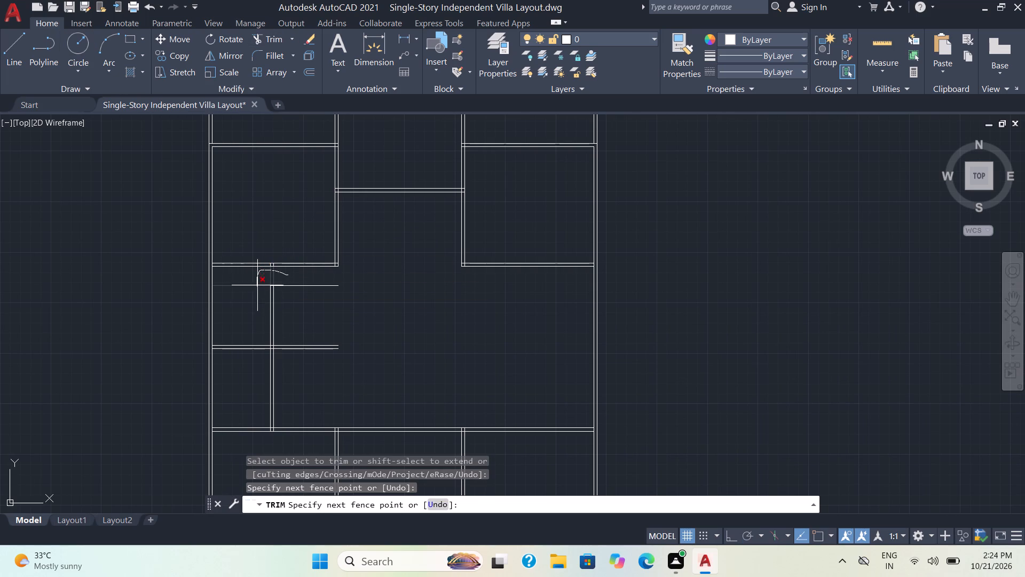
left_click_drag(257, 285, 302, 291)
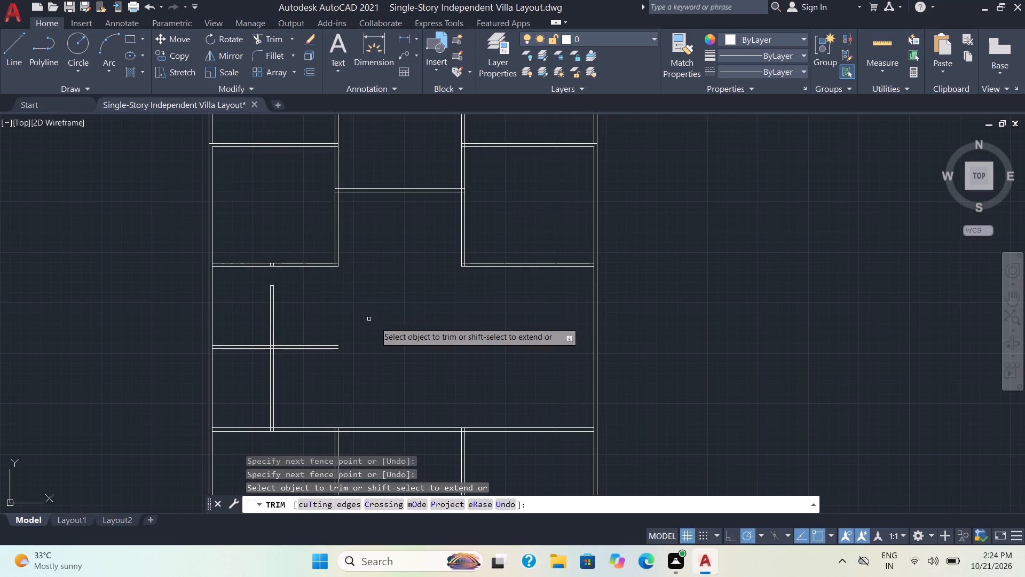
key("Escape")
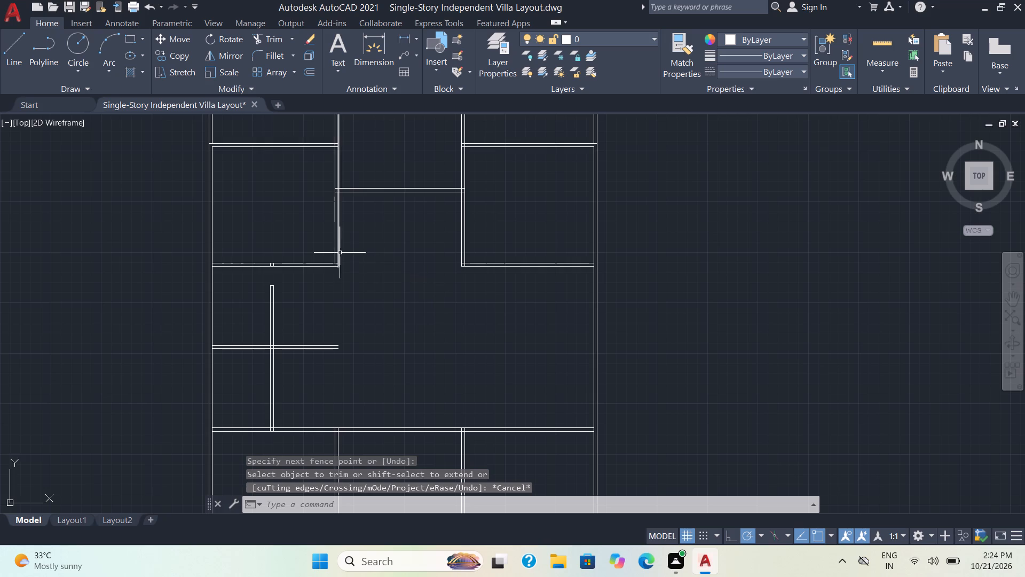
Trim the cross partition's overhang into the hall back to the narrow room's vertical partition.
middle_click_drag(401, 300, 287, 267)
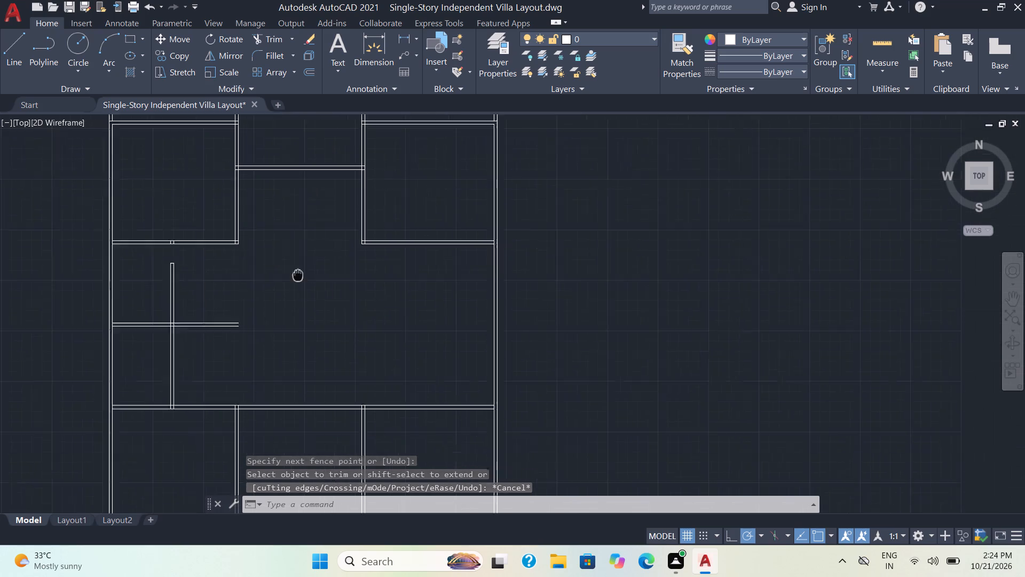
middle_click_drag(287, 267, 290, 224)
scroll(290, 224, "down", 1)
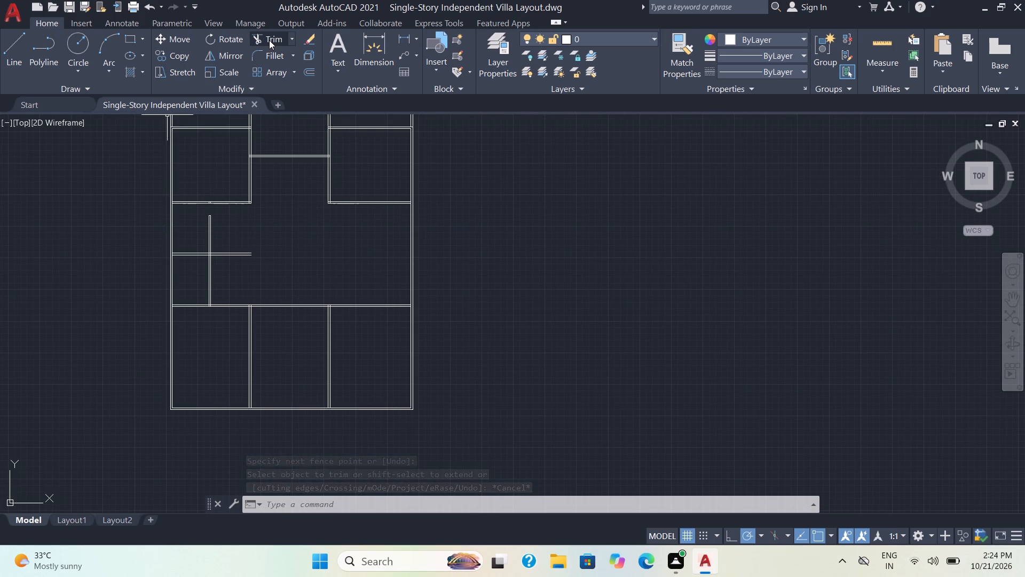
left_click(269, 40)
left_click_drag(214, 238, 254, 261)
scroll(273, 260, "down", 1)
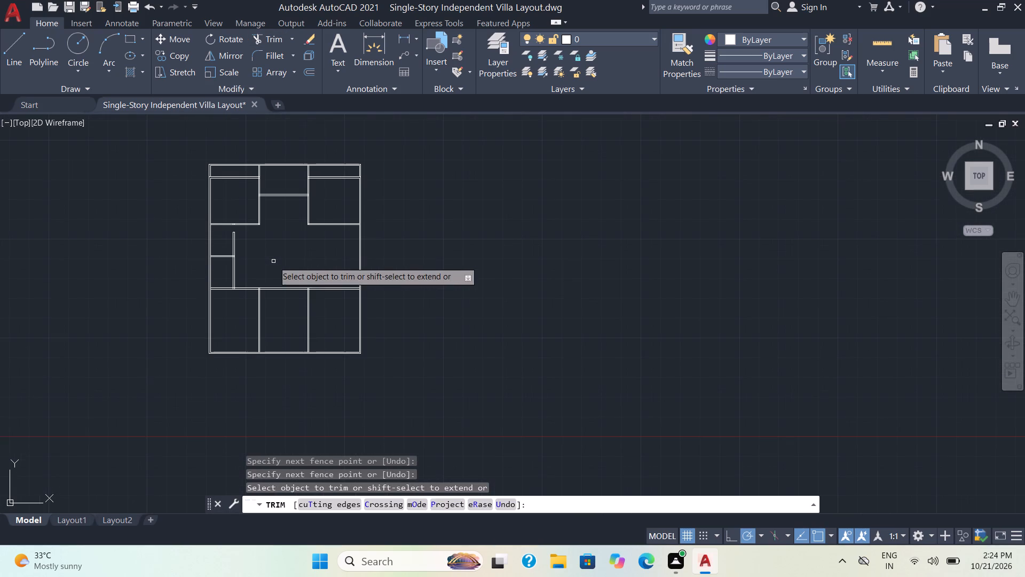
key("Escape")
Offset the left line of the narrow room's vertical partition 1.5' toward the left outer wall.
scroll(259, 255, "up", 3)
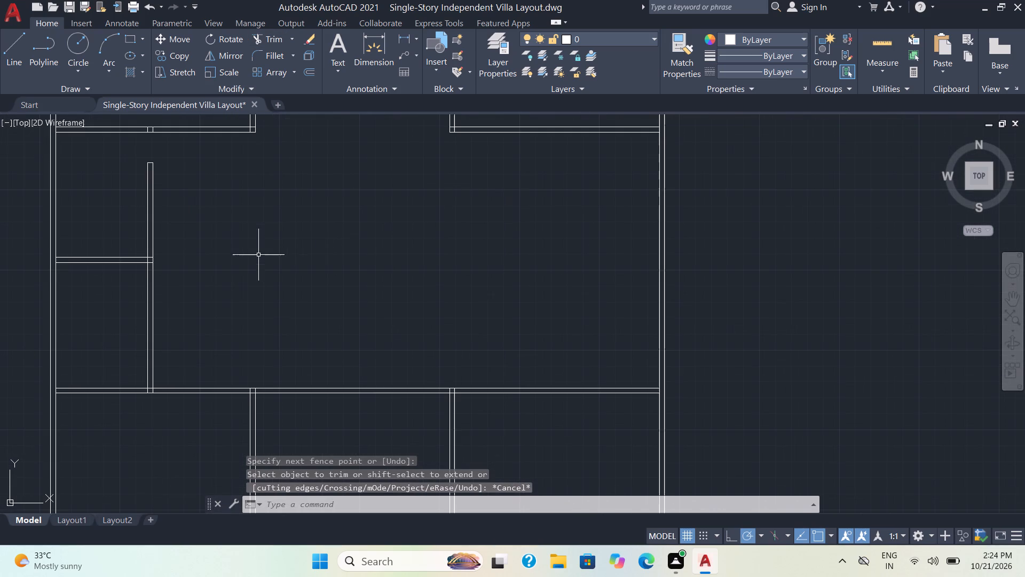
key("o")
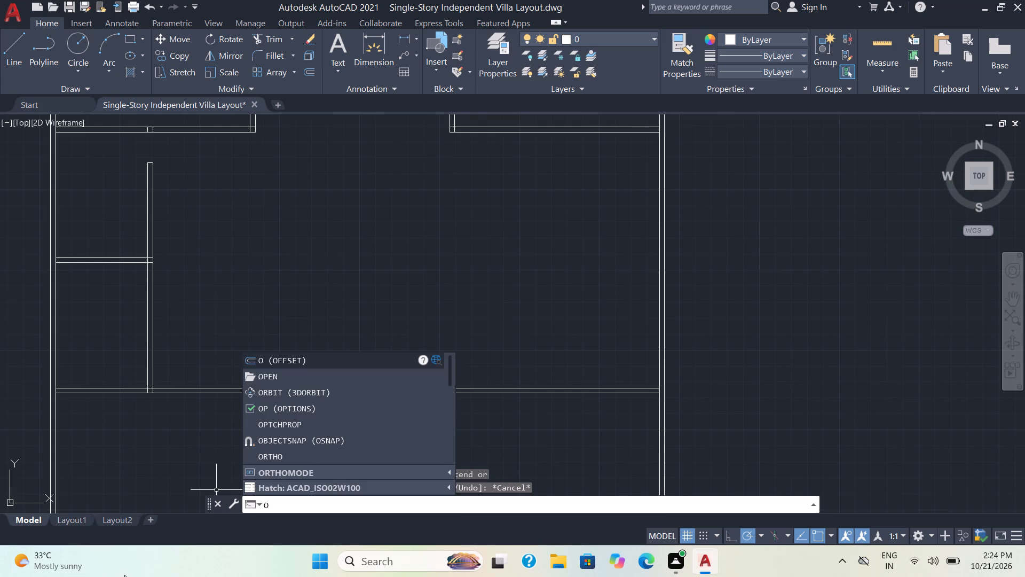
key("Escape")
key("o")
key("Return")
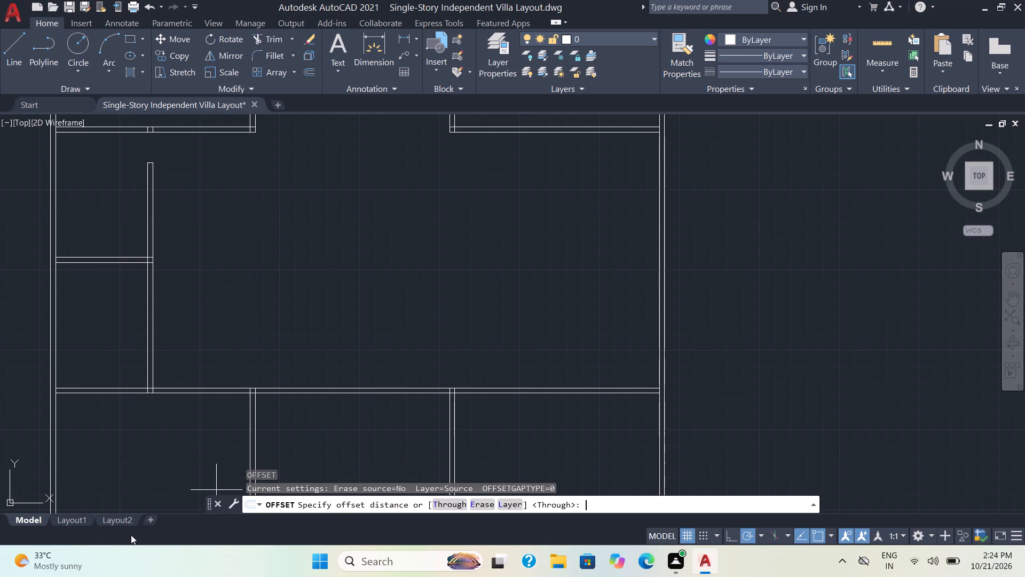
key("1")
key("period")
key("5")
key("apostrophe")
key("Return")
scroll(133, 549, "down", 8)
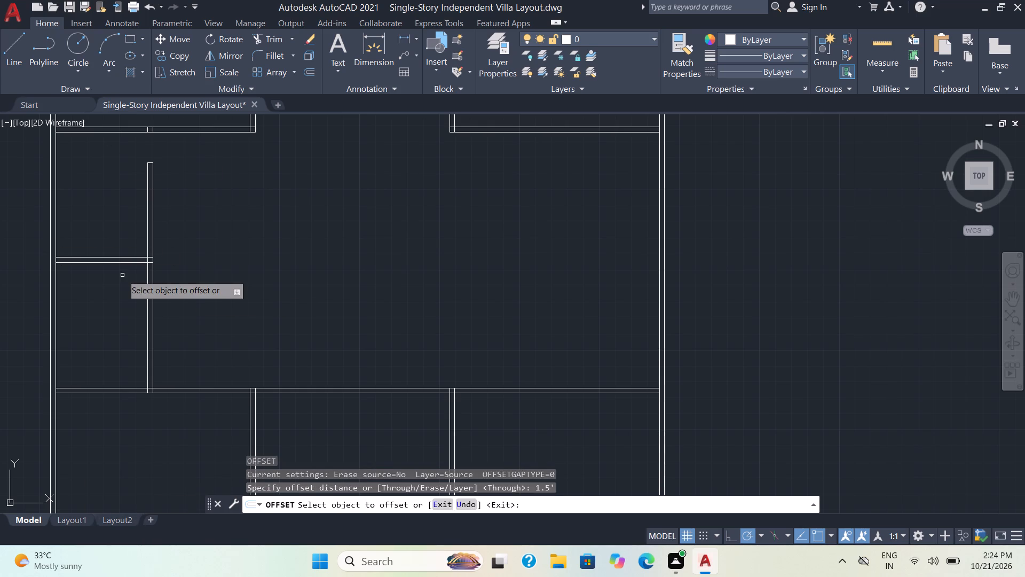
left_click(146, 365)
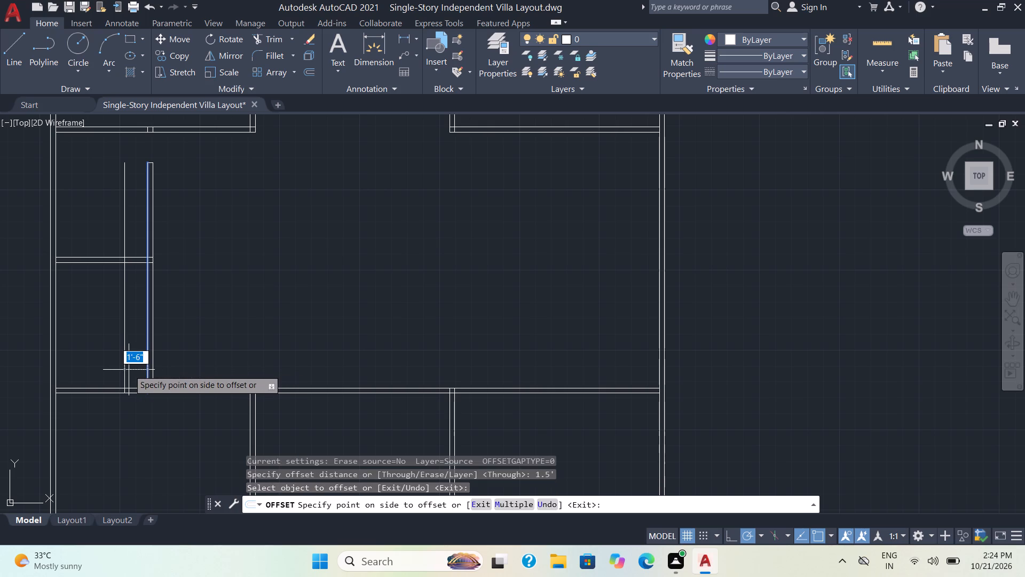
left_click(129, 370)
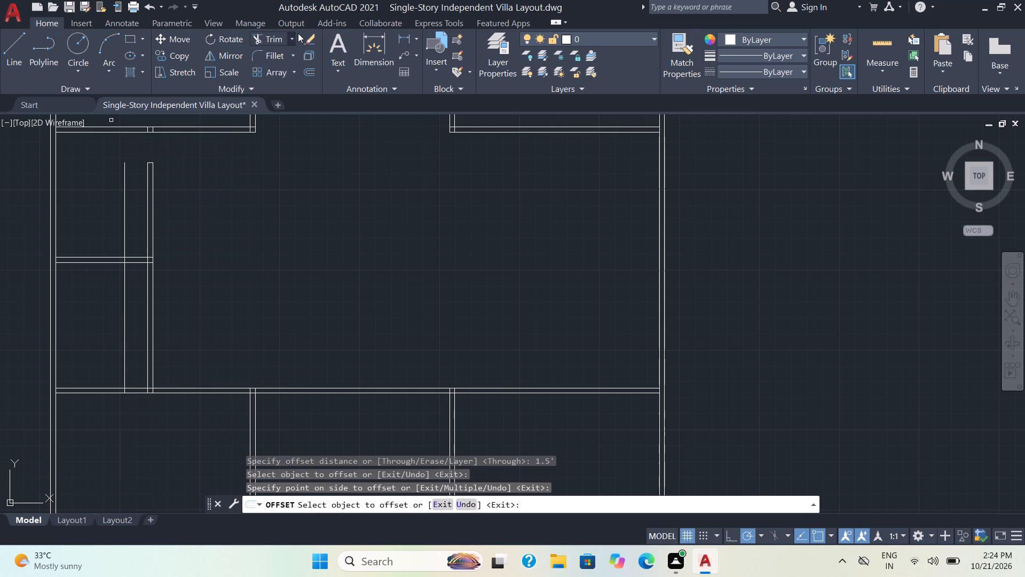
scroll(201, 245, "down", 2)
middle_click_drag(217, 207, 220, 157)
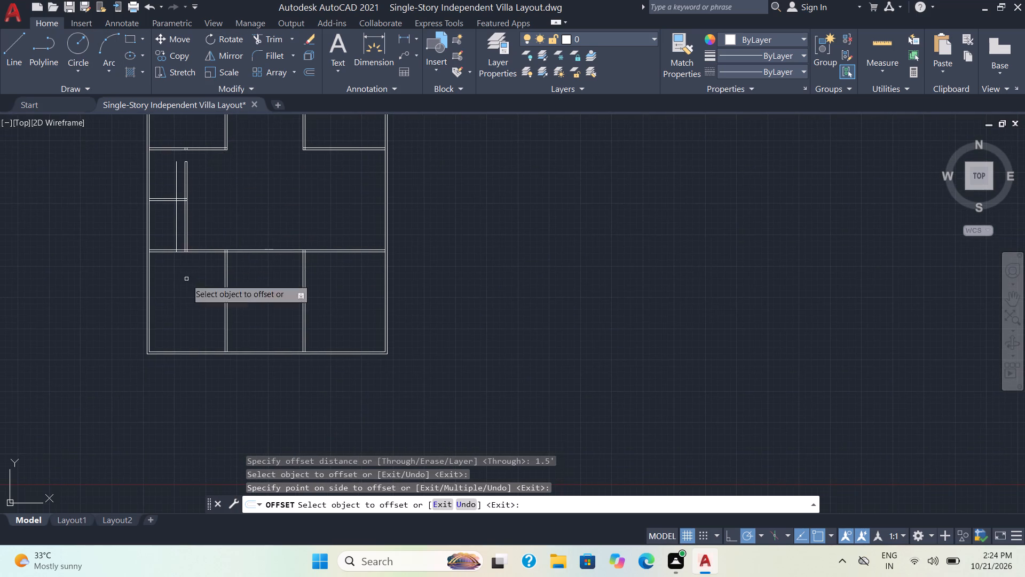
Offset the bottom outer wall's inner line 3' into the house, and offset that copy 4" farther up to form a horizontal partition.
scroll(161, 349, "up", 3)
middle_click_drag(213, 304, 211, 324)
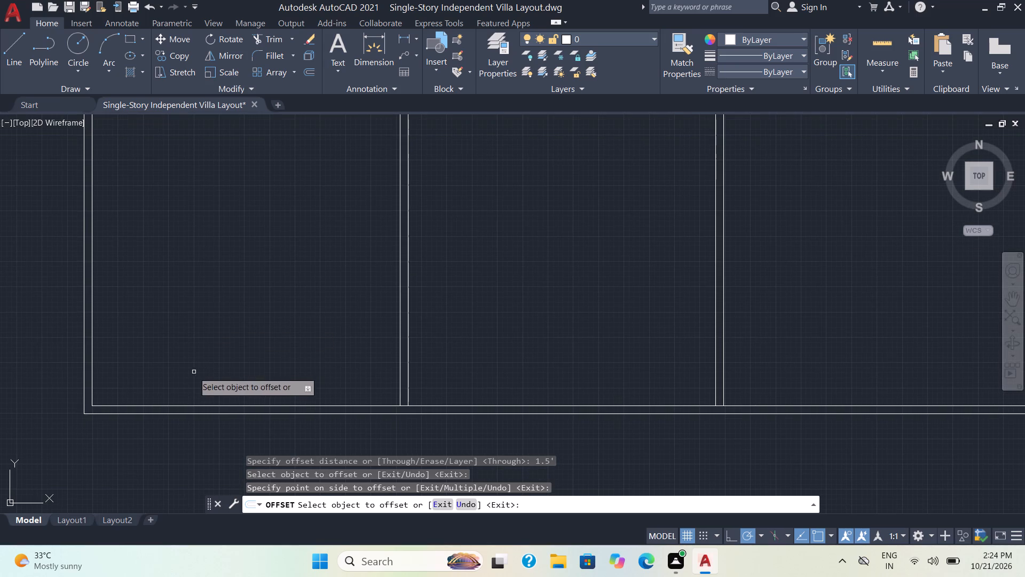
left_click(182, 405)
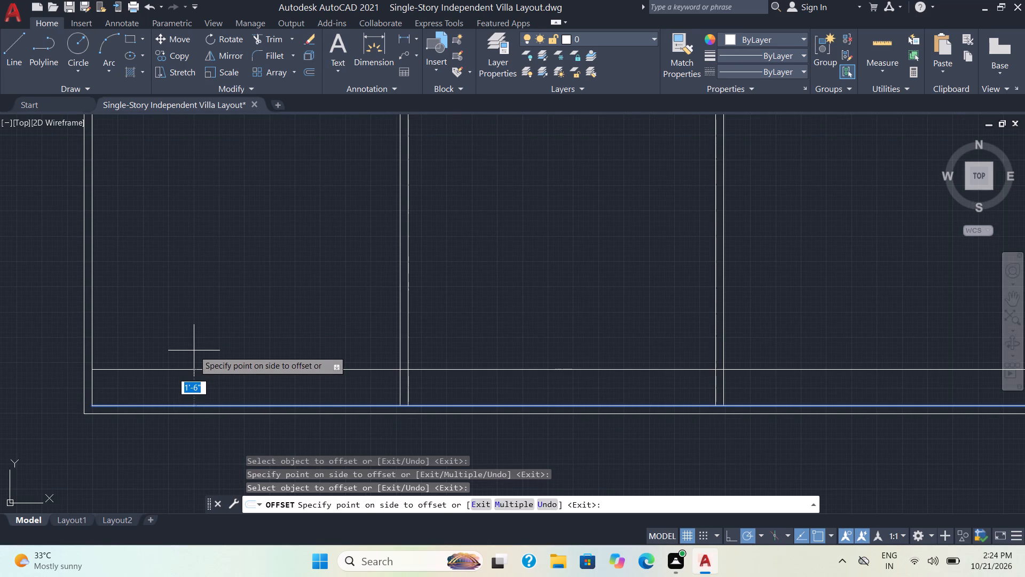
key("3")
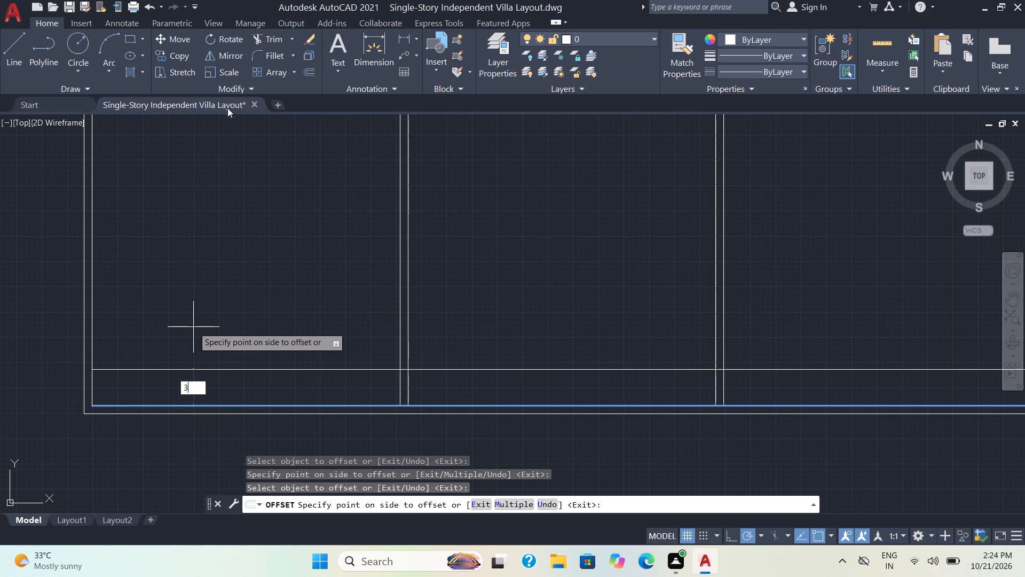
key("apostrophe")
key("Return")
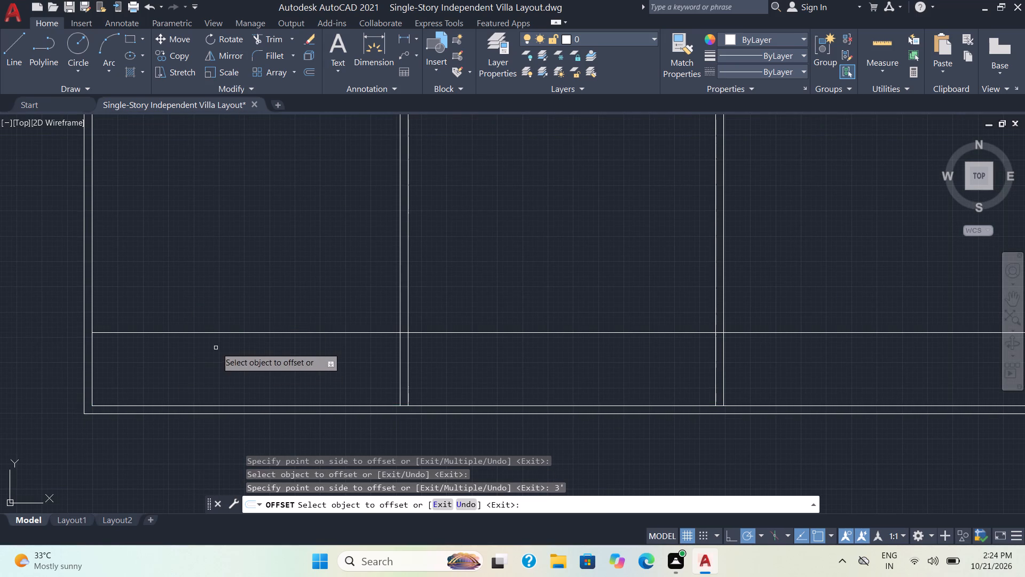
left_click(220, 336)
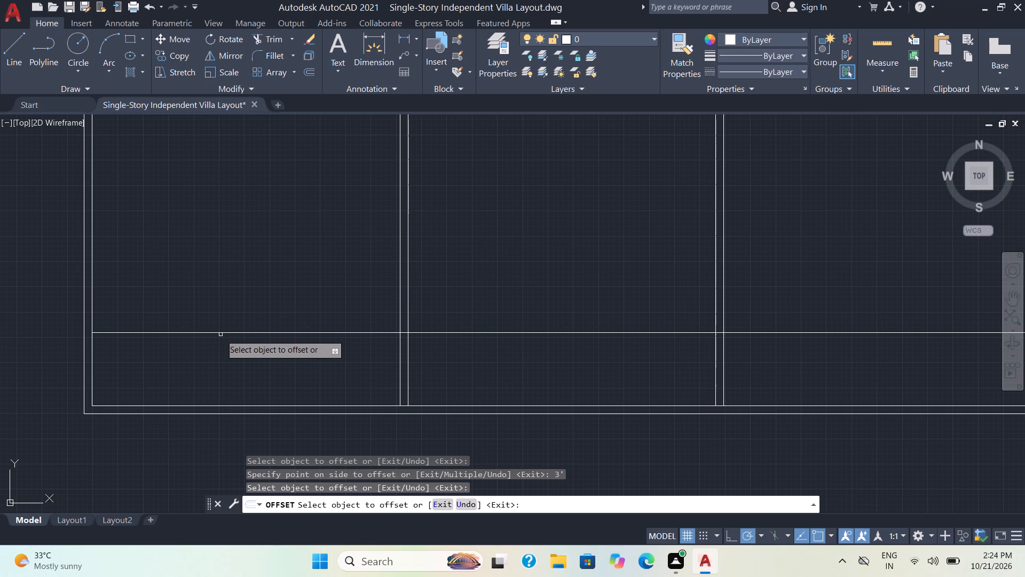
left_click(222, 333)
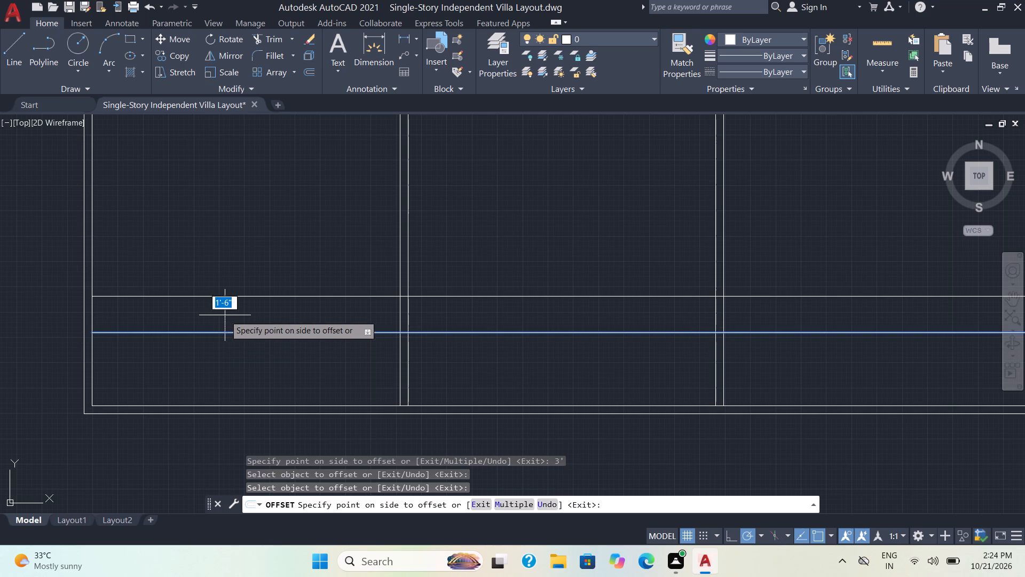
key("4")
key("shift+quotedbl")
key("Return")
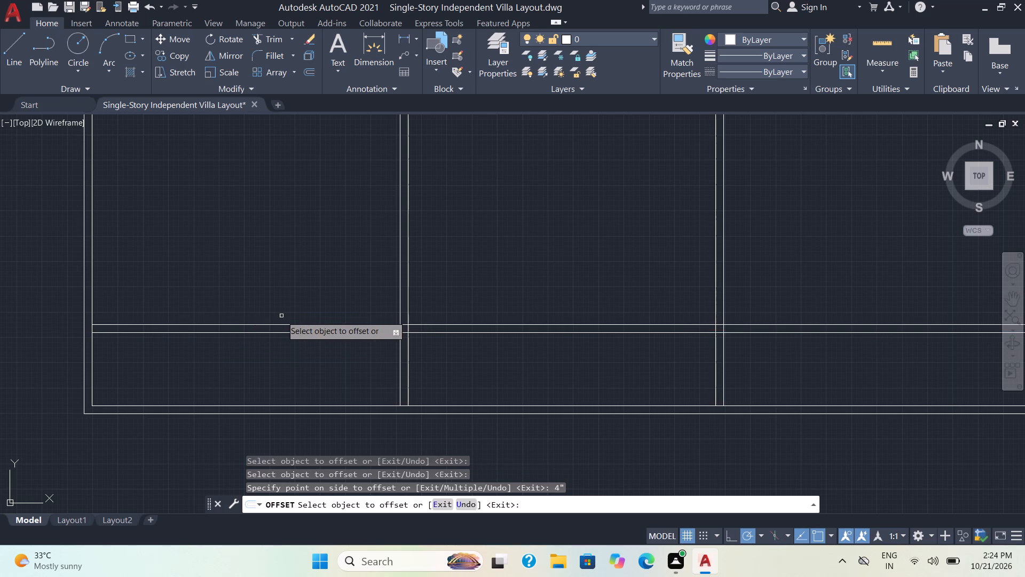
Trim the 1.5' offset line below the cross partition and the upper line of the wall beneath it across the 1.5' opening.
scroll(309, 310, "down", 1)
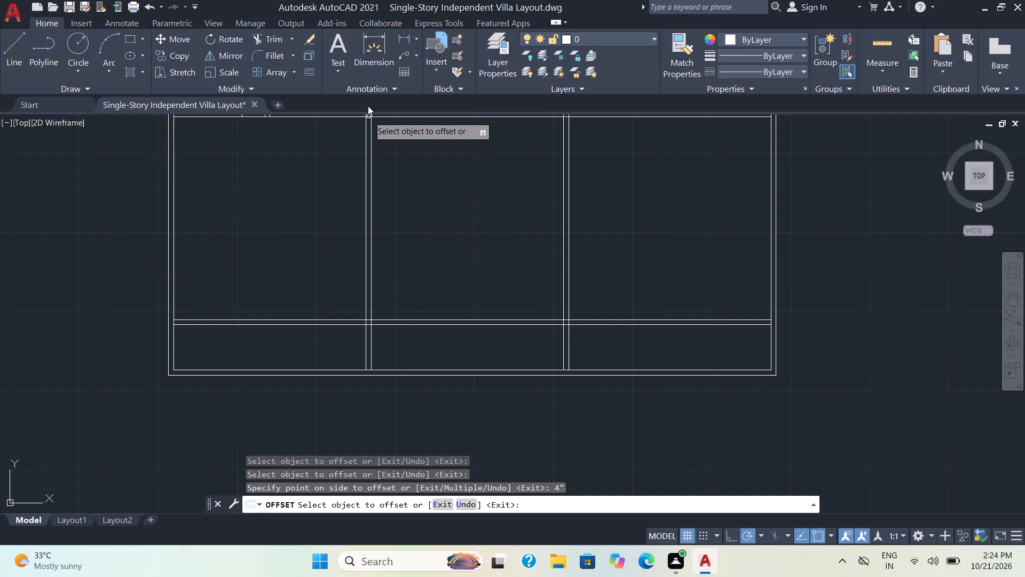
left_click(274, 39)
scroll(305, 192, "down", 1)
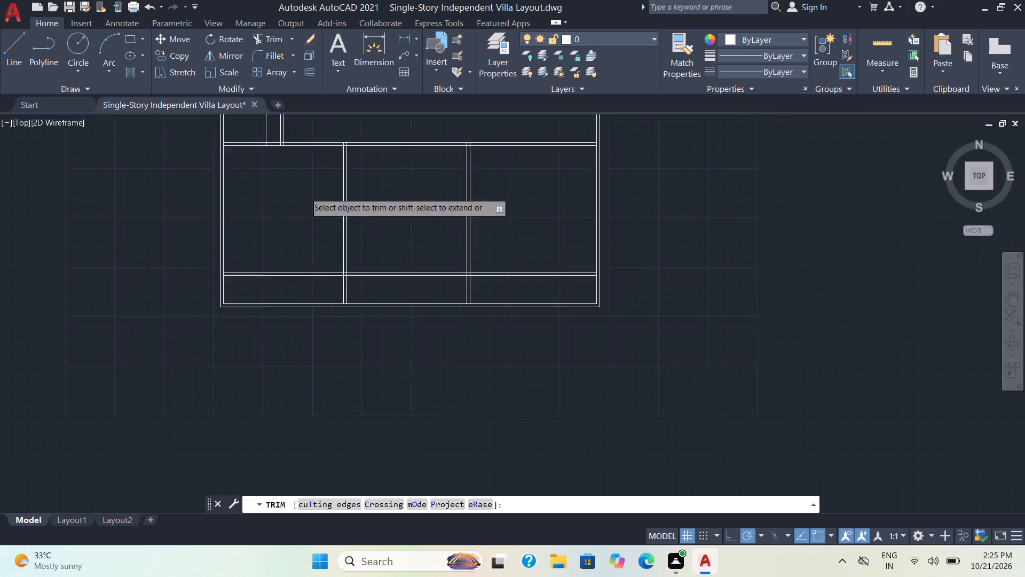
scroll(305, 192, "down", 1)
scroll(305, 190, "up", 1)
middle_click_drag(305, 190, 282, 252)
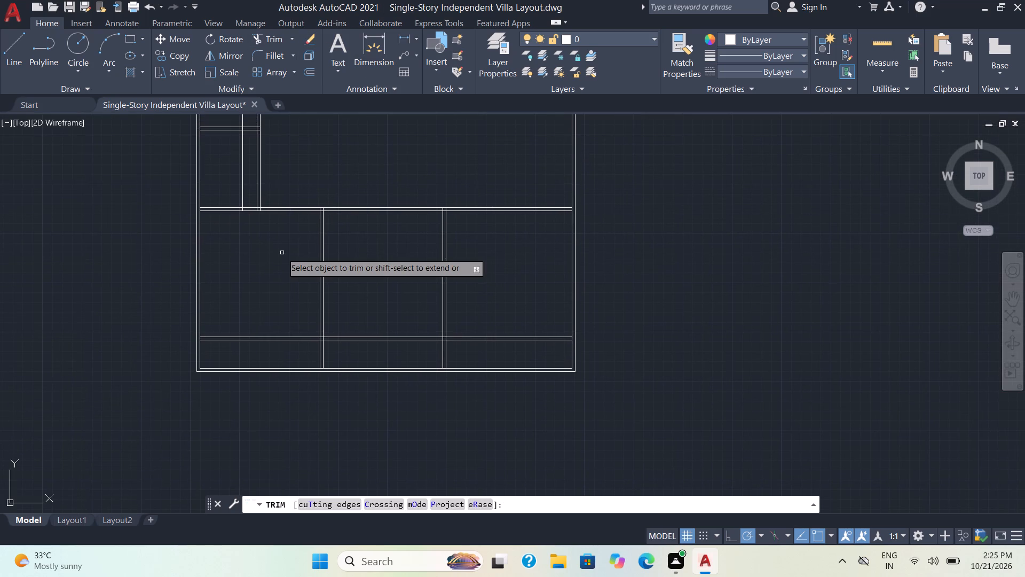
left_click_drag(254, 176, 240, 181)
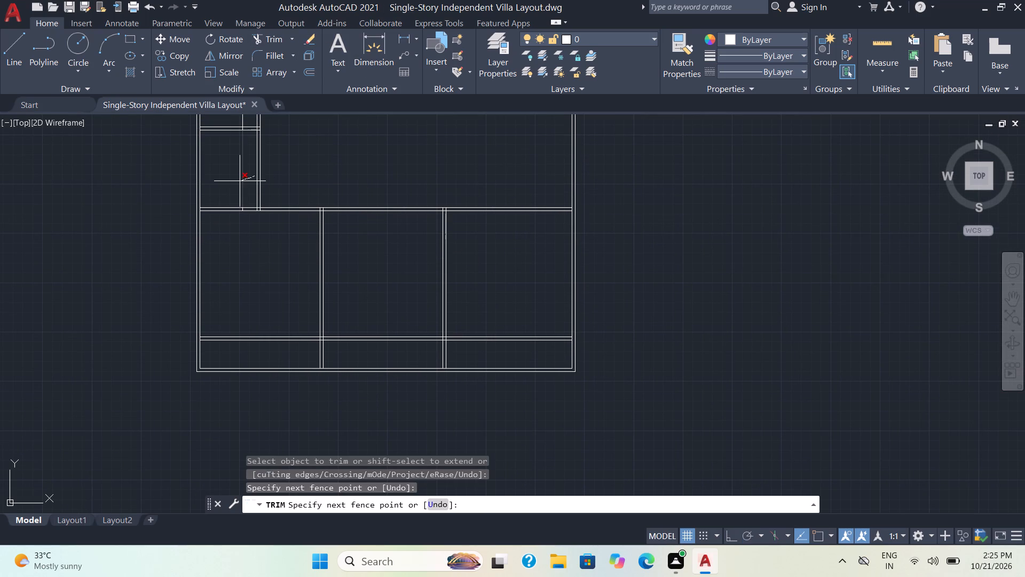
left_click_drag(240, 181, 237, 183)
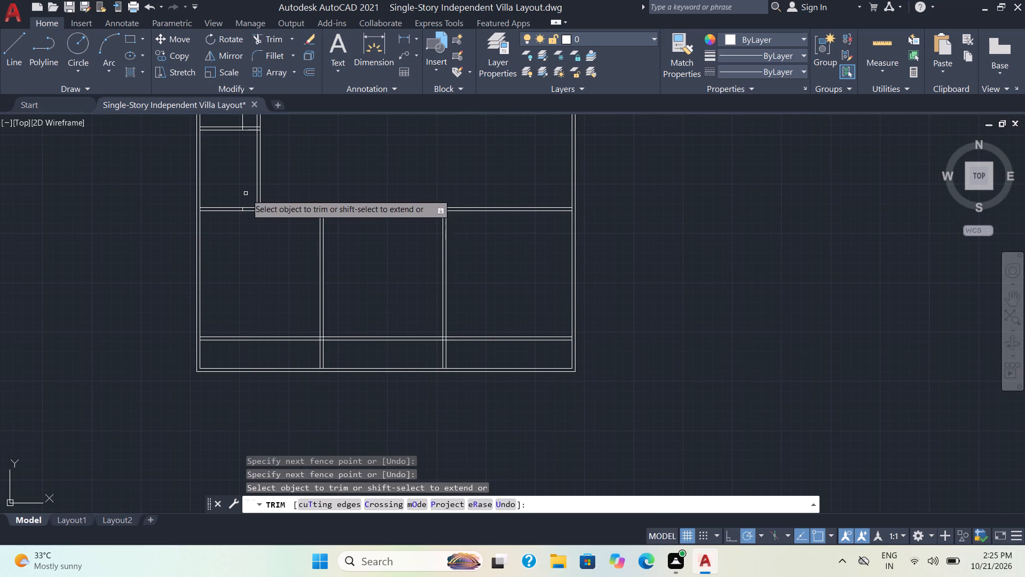
left_click_drag(252, 207, 252, 216)
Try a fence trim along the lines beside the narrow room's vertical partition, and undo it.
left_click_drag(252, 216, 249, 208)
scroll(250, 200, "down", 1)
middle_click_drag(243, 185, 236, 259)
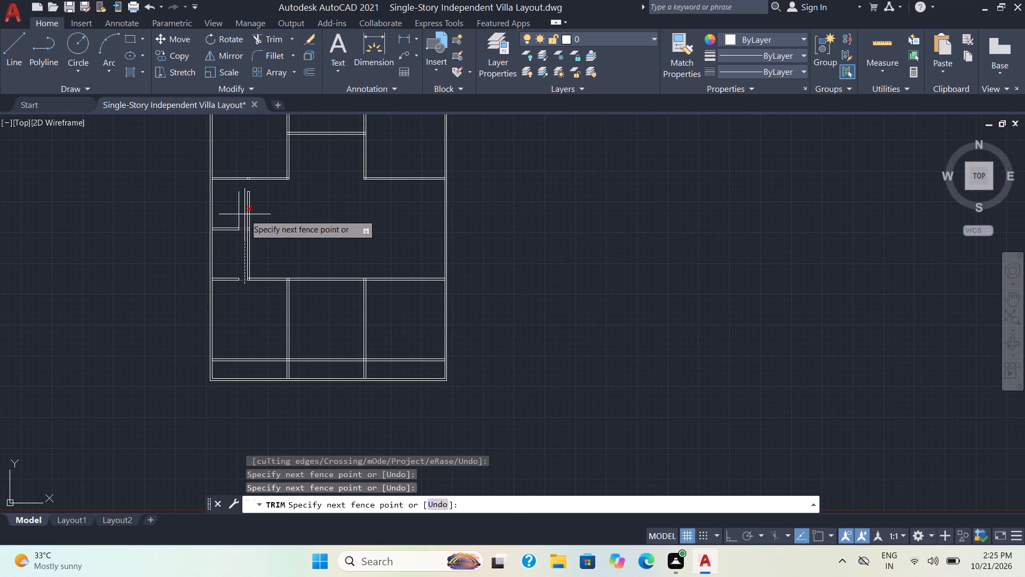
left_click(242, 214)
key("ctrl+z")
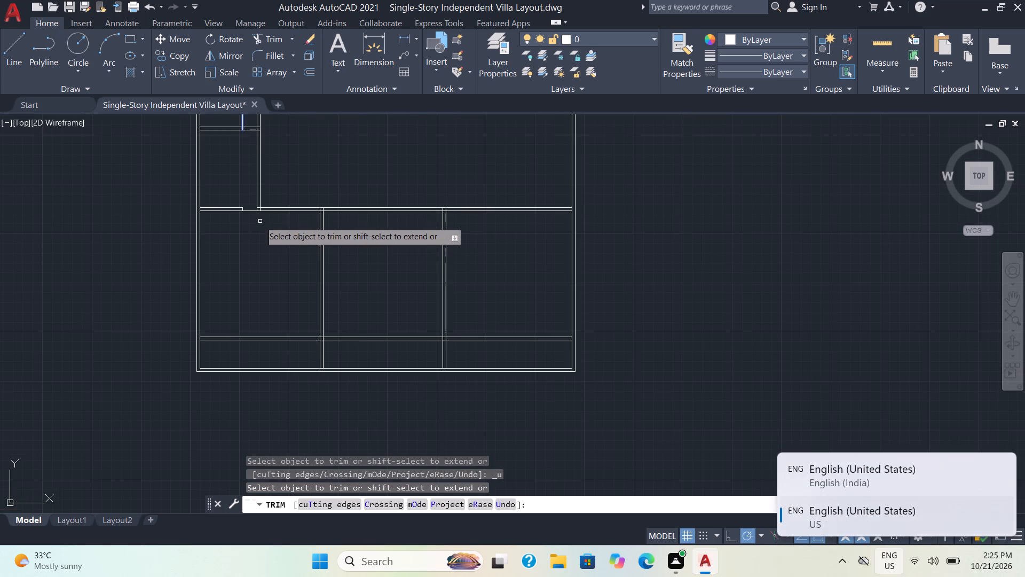
Trim the rest of the 1.5' offset line above the cross partition, including its leftover piece inside that partition.
middle_click_drag(293, 168, 298, 224)
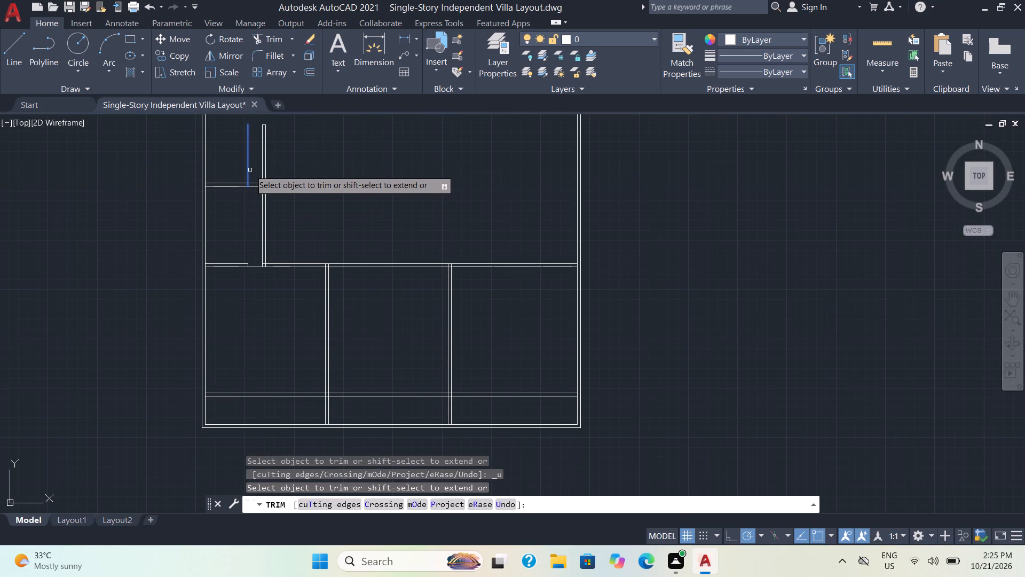
left_click_drag(252, 167, 243, 169)
scroll(263, 175, "down", 3)
scroll(290, 189, "up", 2)
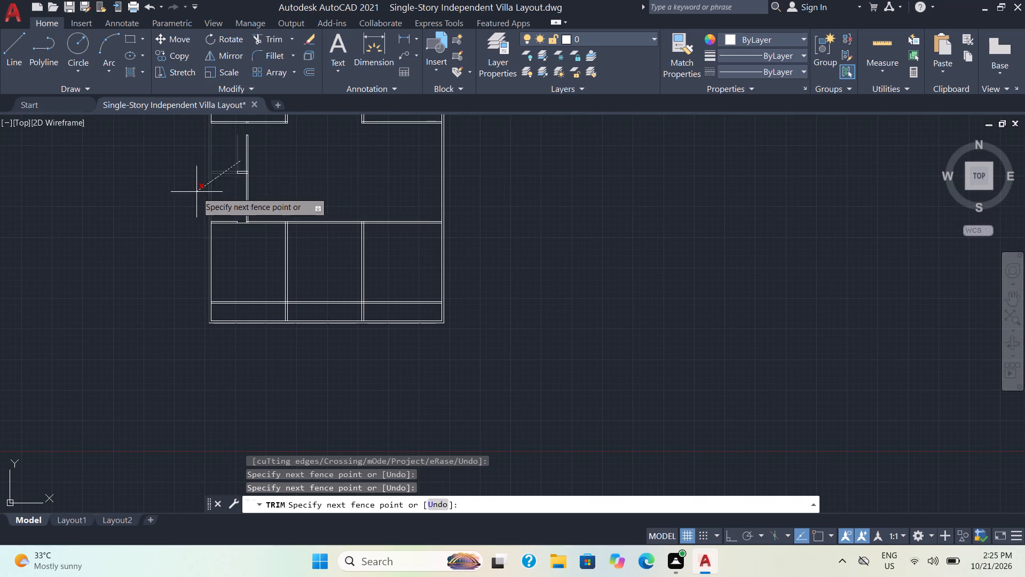
left_click(236, 162)
scroll(242, 179, "up", 4)
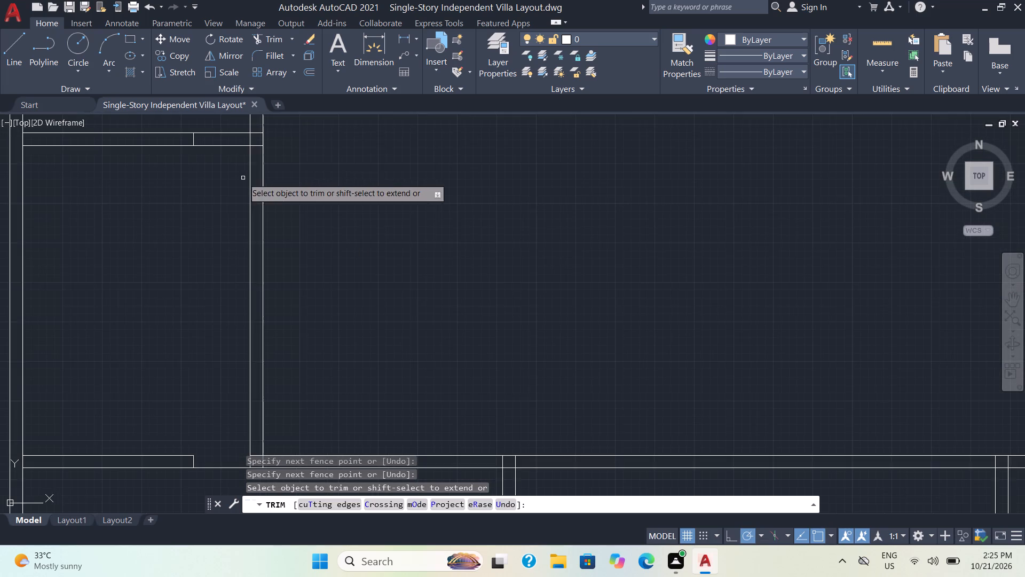
scroll(224, 150, "up", 1)
middle_click_drag(214, 157, 228, 230)
scroll(220, 214, "up", 2)
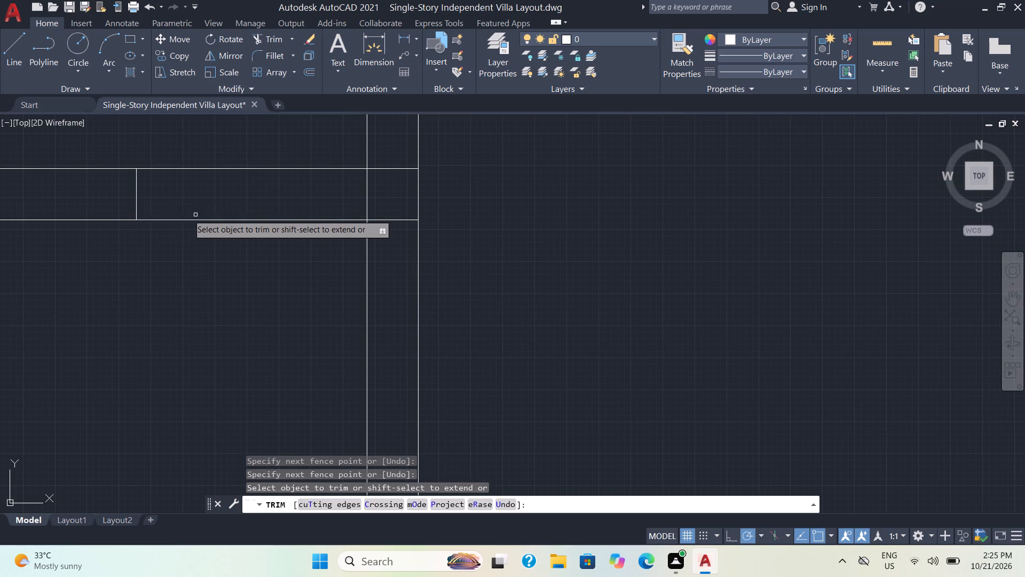
left_click_drag(115, 200, 136, 187)
left_click_drag(137, 197, 132, 198)
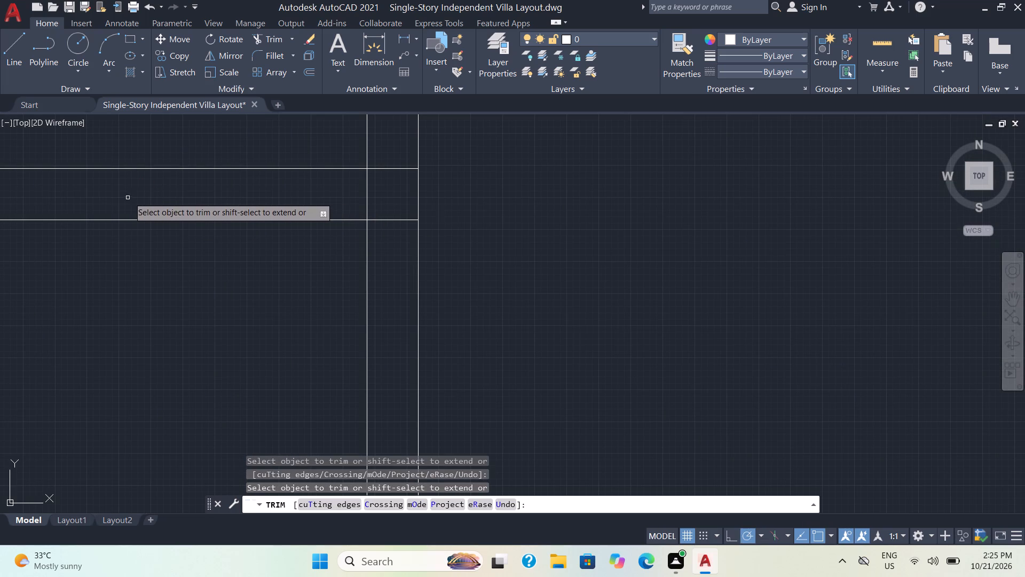
Trim the overlapping lines inside the junction of the cross partition and the narrow room's vertical partition.
scroll(138, 190, "down", 4)
scroll(207, 205, "up", 4)
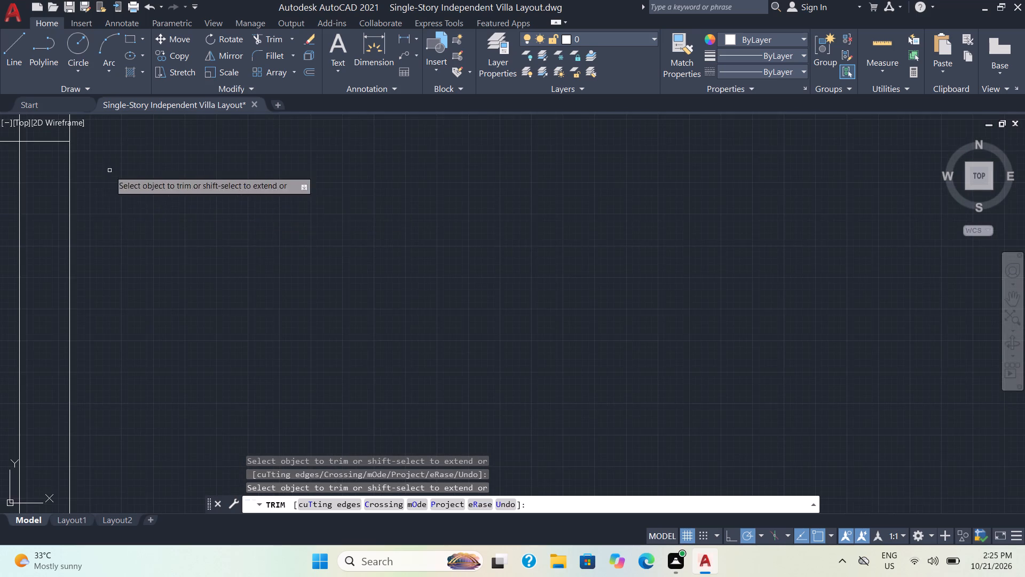
middle_click_drag(109, 170, 342, 314)
left_click_drag(235, 259, 275, 212)
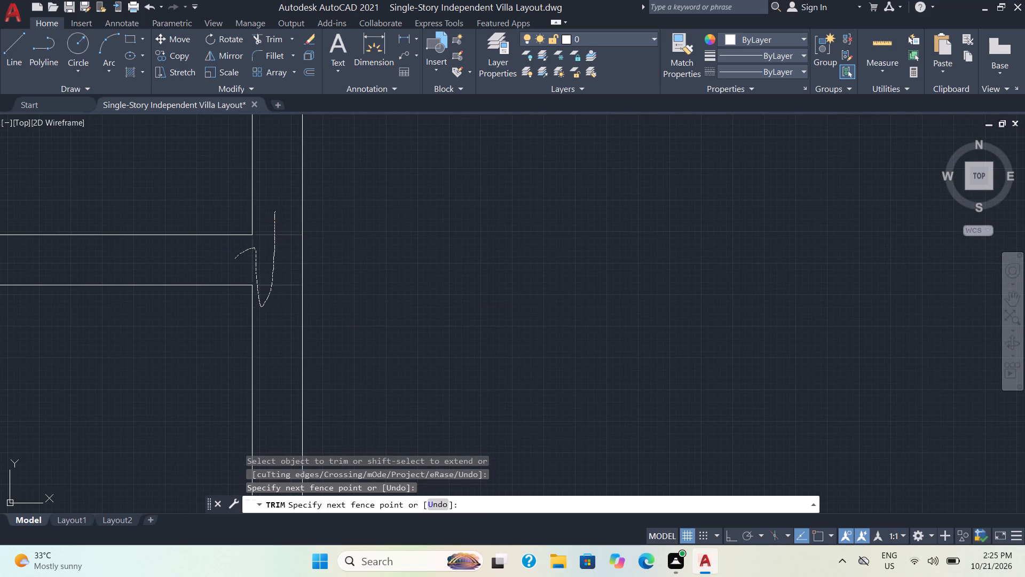
Trim the remaining lower wall line across the 1.5' opening beside the narrow room's vertical partition.
scroll(284, 217, "up", 1)
scroll(302, 228, "down", 5)
scroll(385, 274, "down", 1)
middle_click_drag(385, 274, 379, 238)
scroll(381, 239, "down", 3)
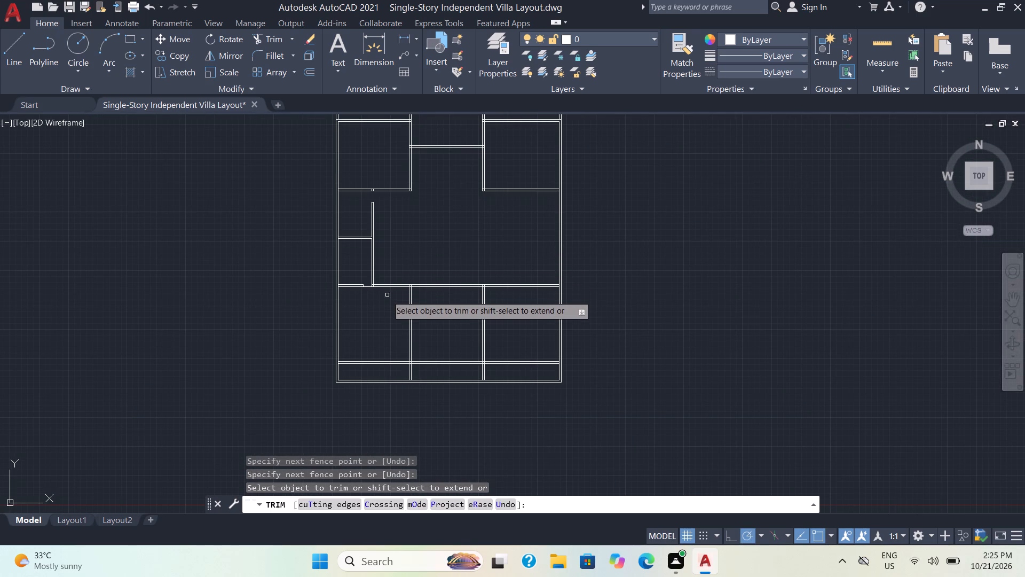
scroll(385, 301, "up", 4)
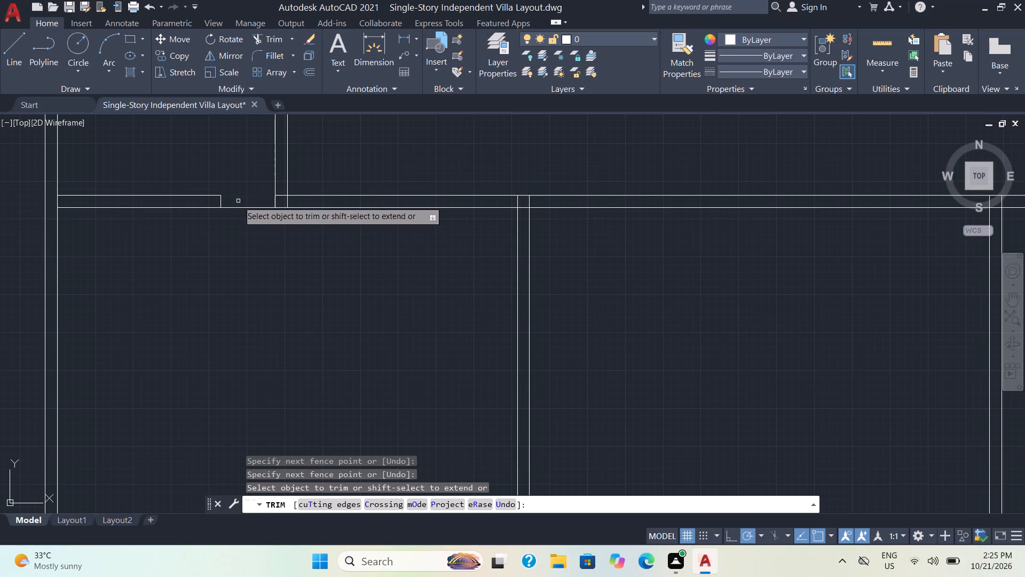
left_click_drag(238, 200, 235, 218)
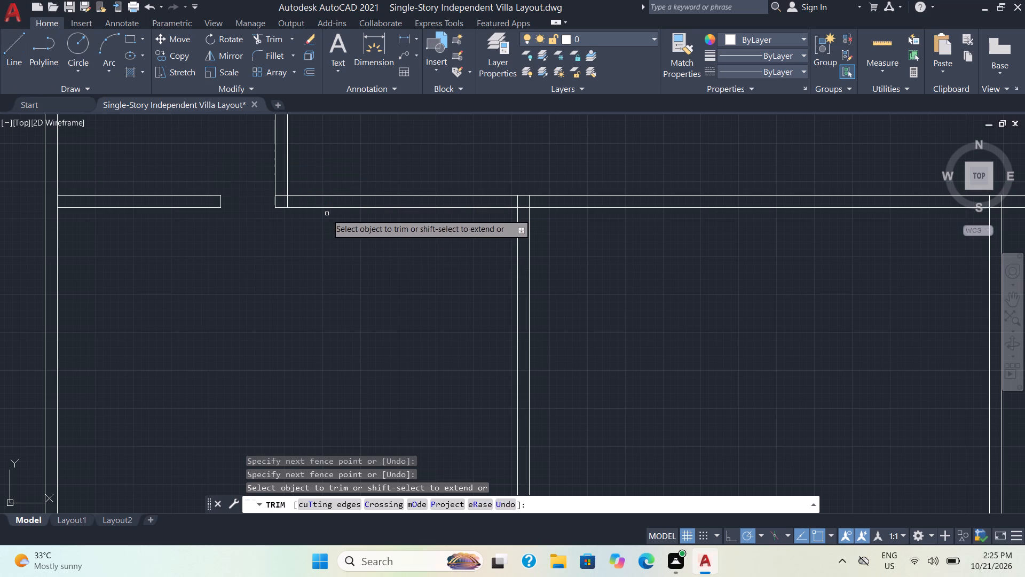
key("Escape")
Trim the new horizontal partition out of the lower middle and right rooms, including its leftover pieces inside the vertical partition between them.
scroll(329, 246, "down", 3)
middle_click_drag(318, 271, 328, 189)
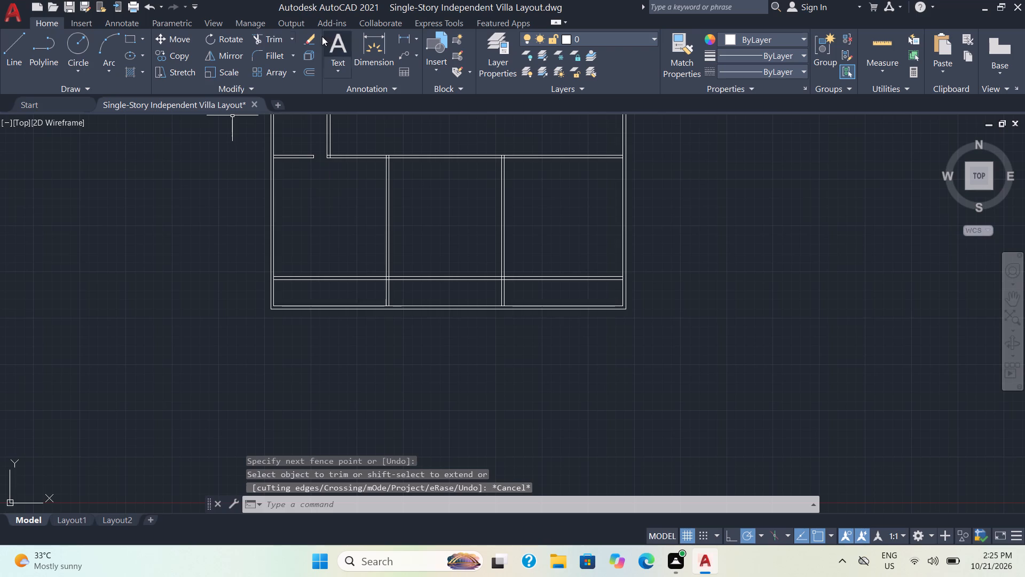
left_click(262, 32)
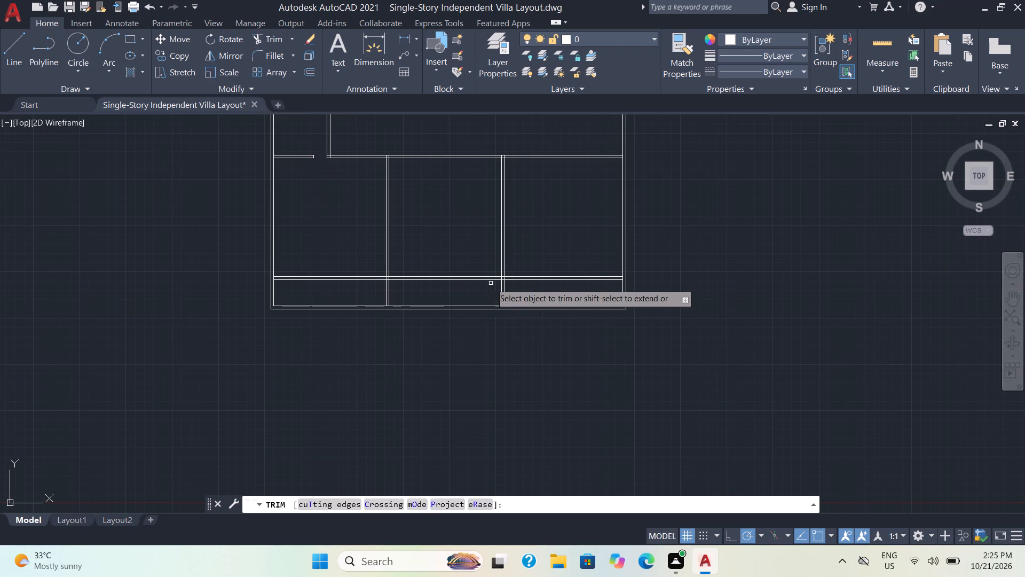
left_click_drag(460, 295, 458, 237)
left_click_drag(543, 275, 555, 285)
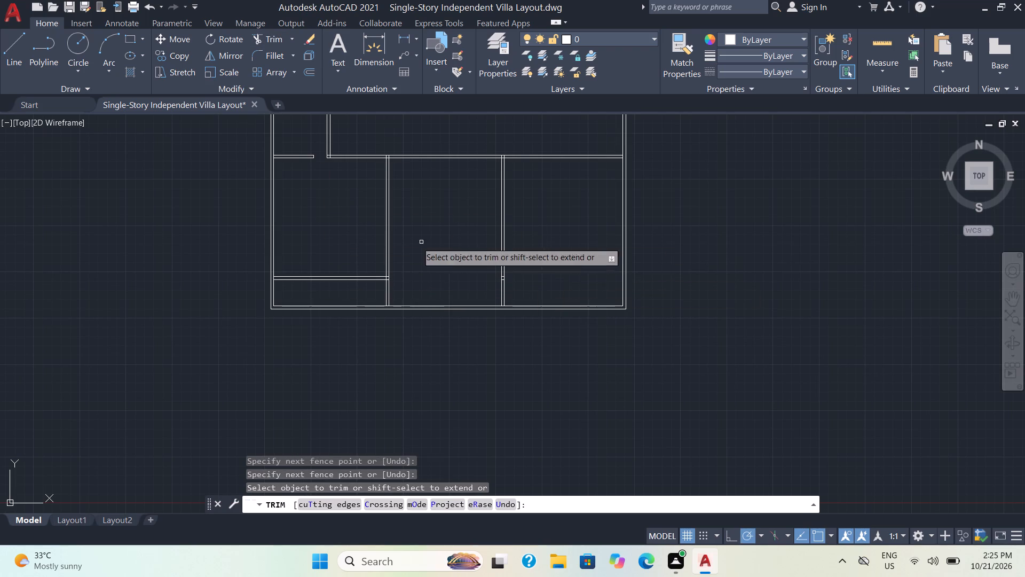
scroll(397, 291, "up", 3)
middle_click_drag(762, 282, 707, 293)
scroll(690, 308, "up", 1)
left_click_drag(640, 224, 640, 266)
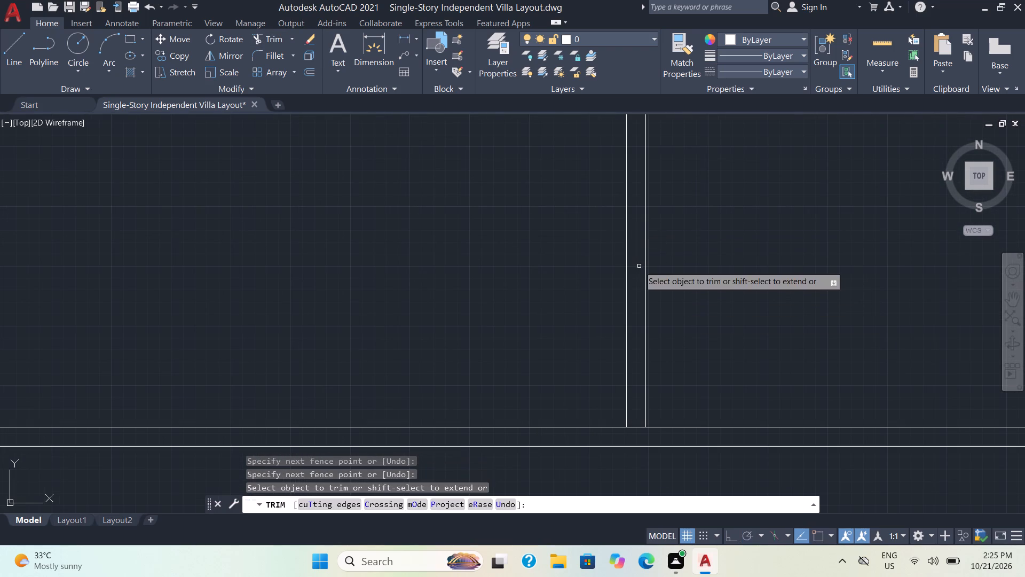
scroll(658, 254, "down", 3)
middle_click_drag(407, 287, 427, 311)
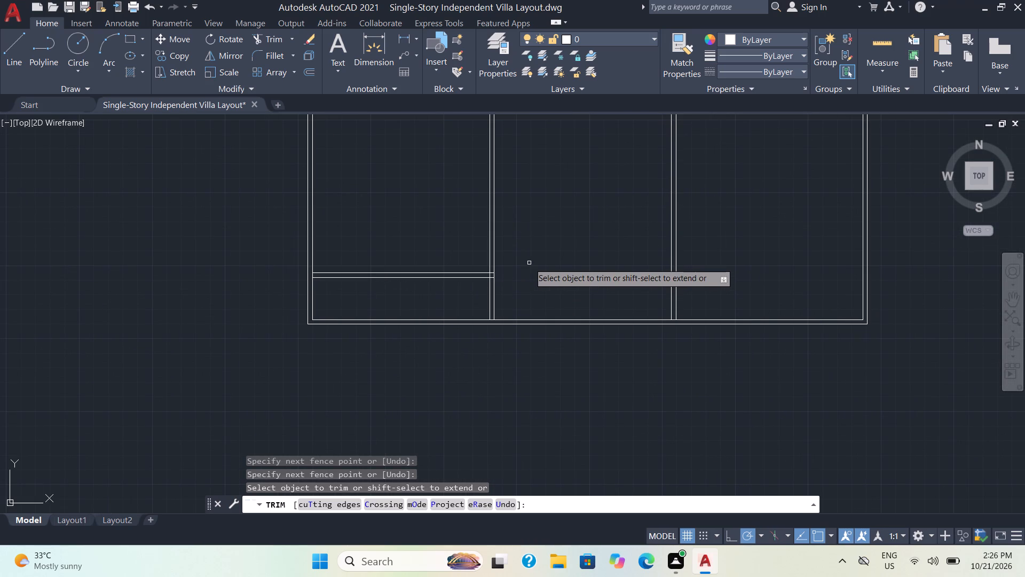
key("Escape")
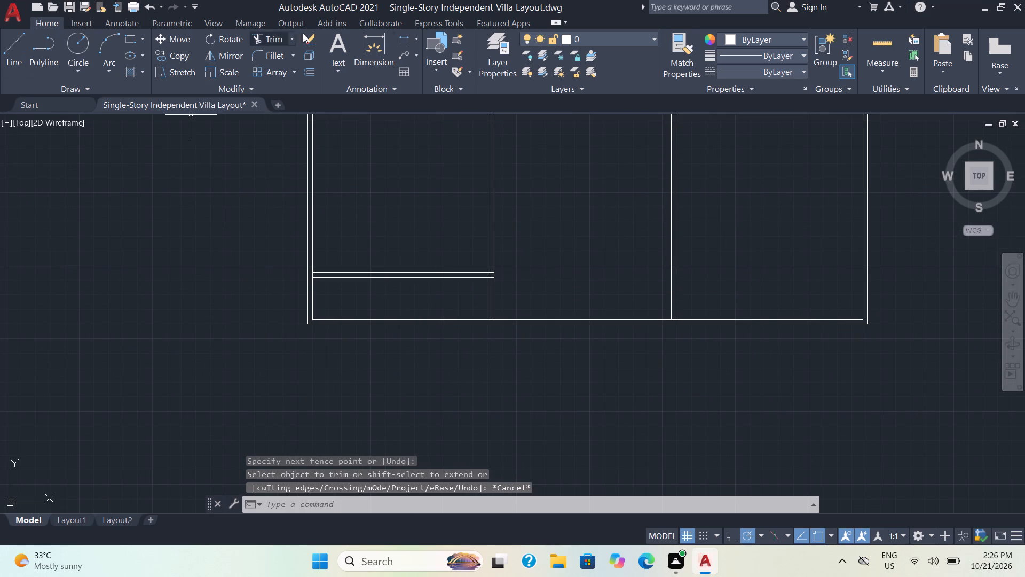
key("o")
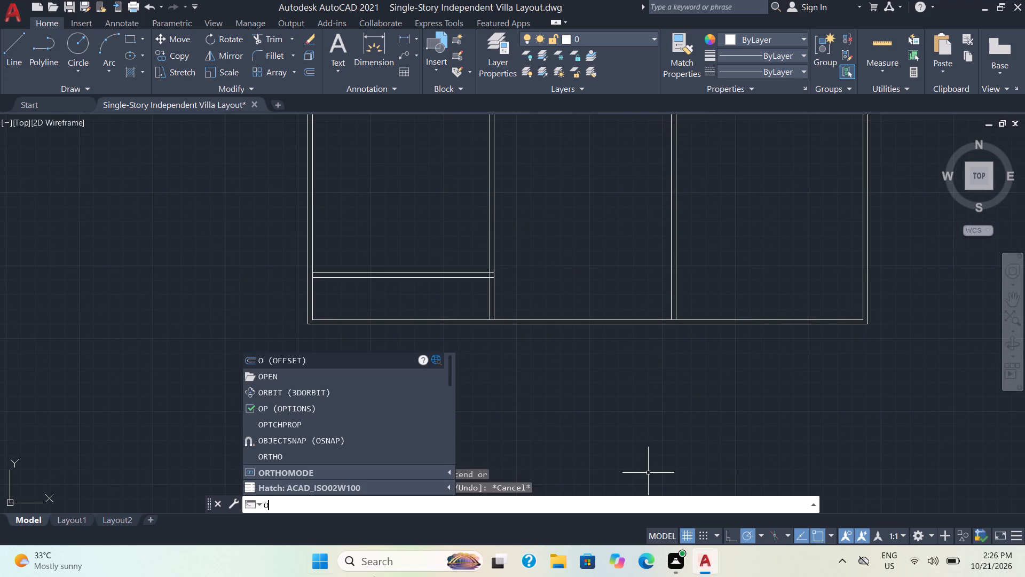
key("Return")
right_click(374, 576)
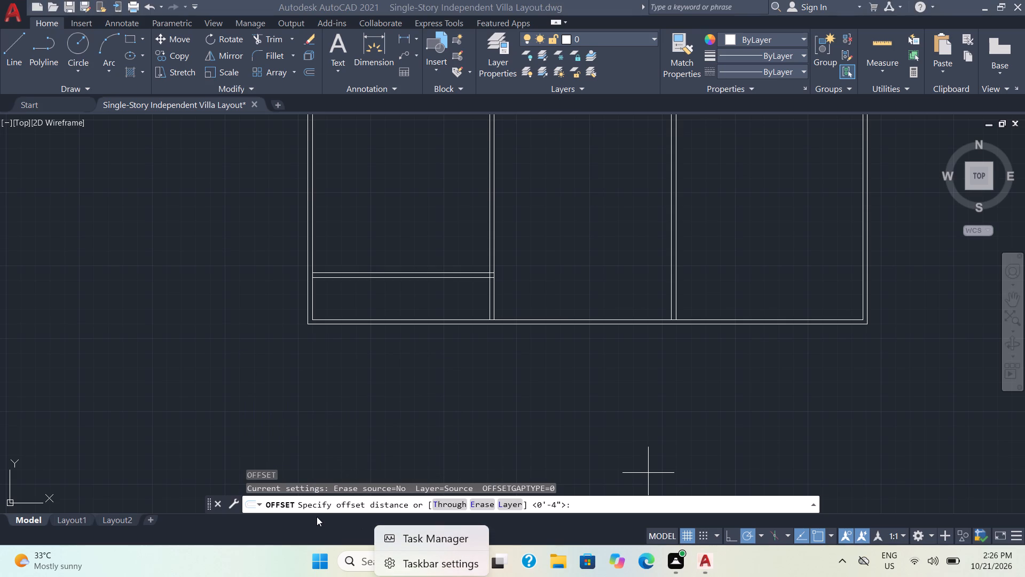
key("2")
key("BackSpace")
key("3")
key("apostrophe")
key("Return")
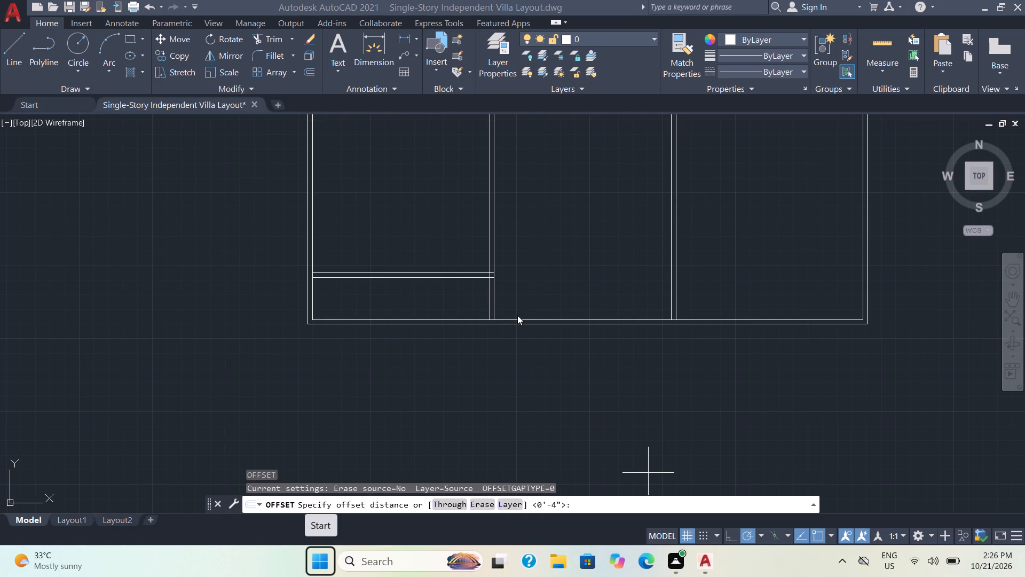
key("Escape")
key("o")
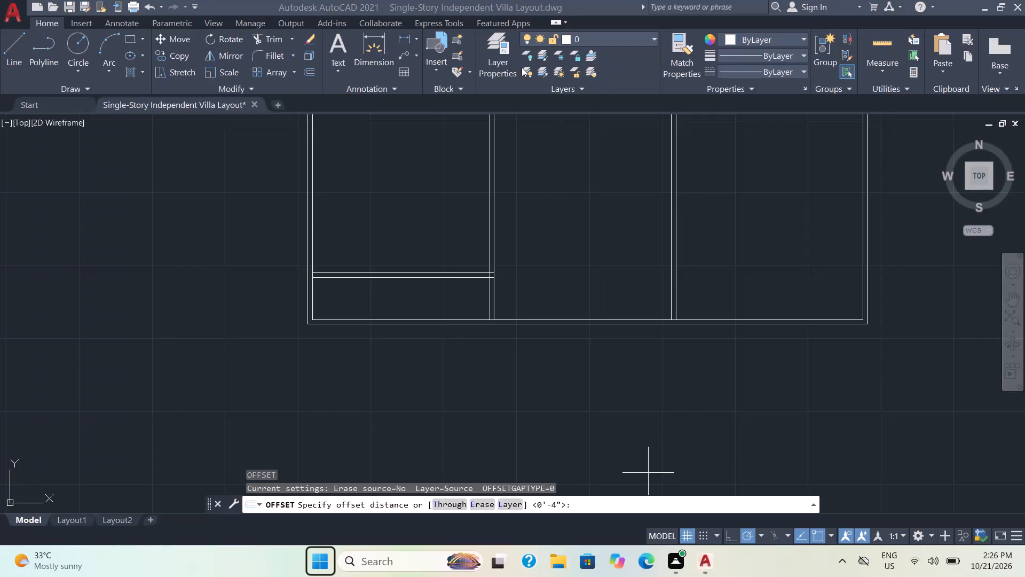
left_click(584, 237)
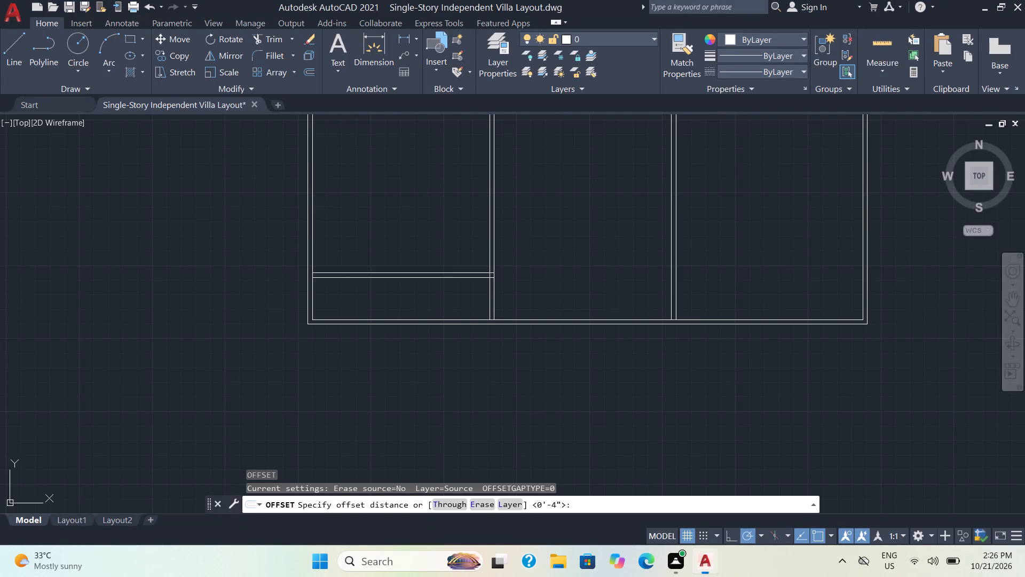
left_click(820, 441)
Offset the left line of the vertical partition between the lower left and middle rooms by 3' into the lower left room.
key("o")
key("Return")
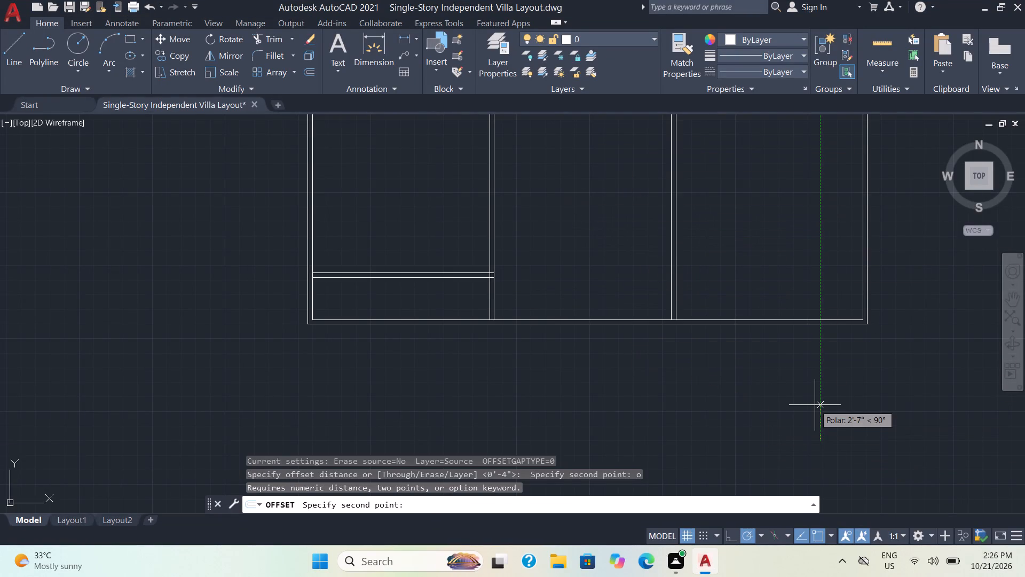
key("3")
scroll(815, 405, "up", 1)
key("apostrophe")
key("Return")
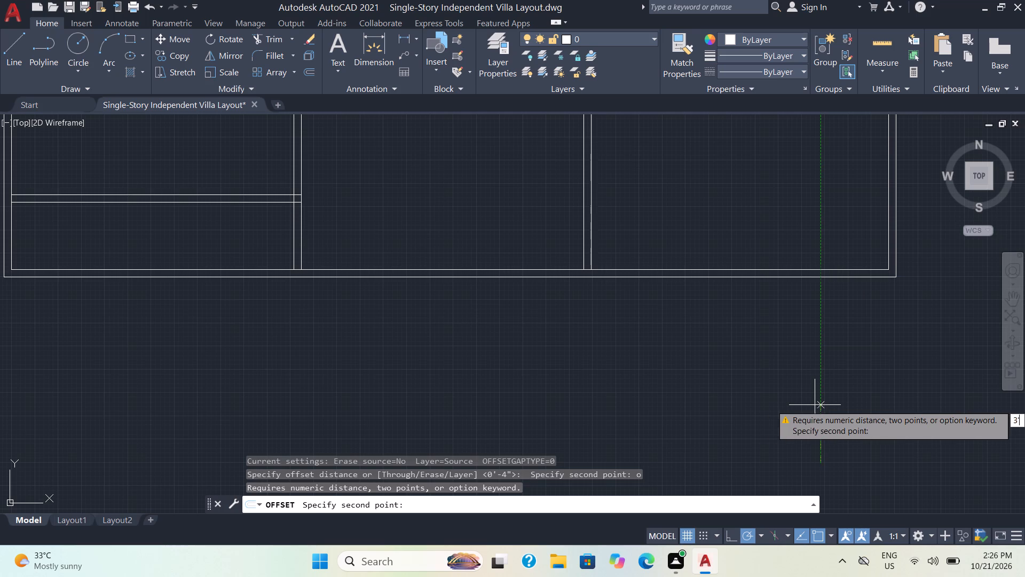
scroll(370, 193, "down", 3)
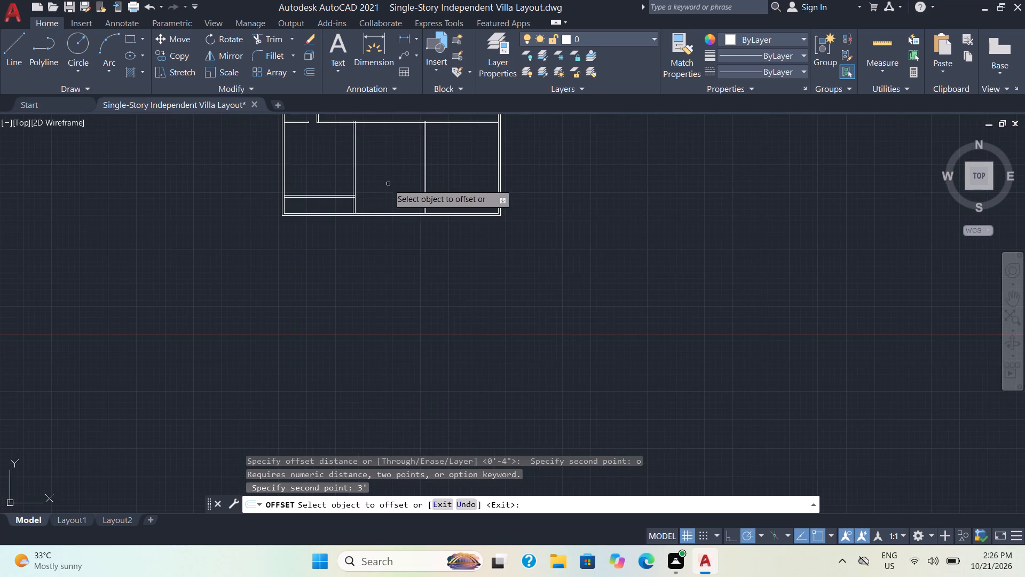
middle_click_drag(388, 184, 388, 227)
scroll(372, 238, "up", 2)
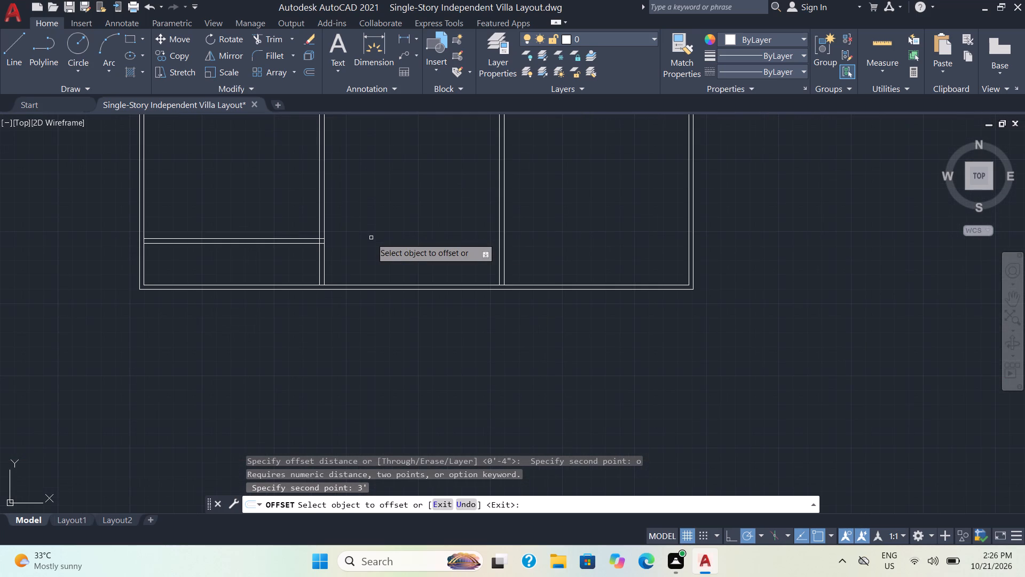
scroll(393, 259, "up", 1)
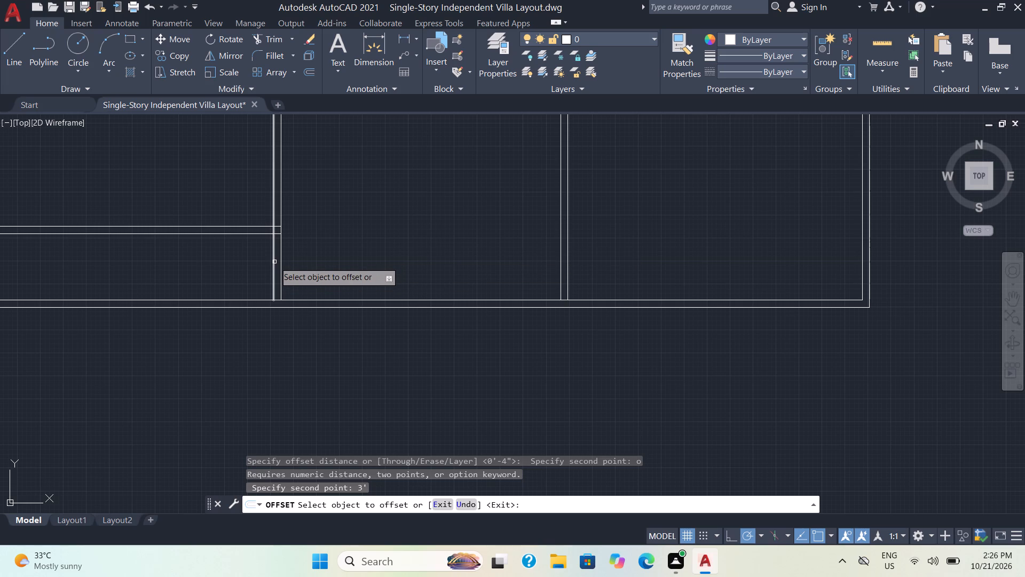
left_click(274, 262)
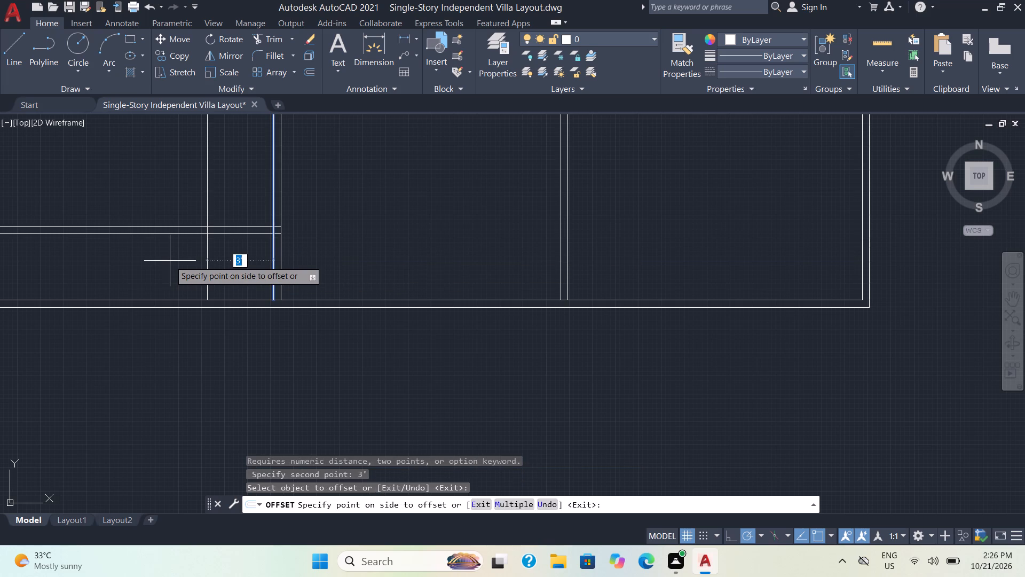
left_click(170, 261)
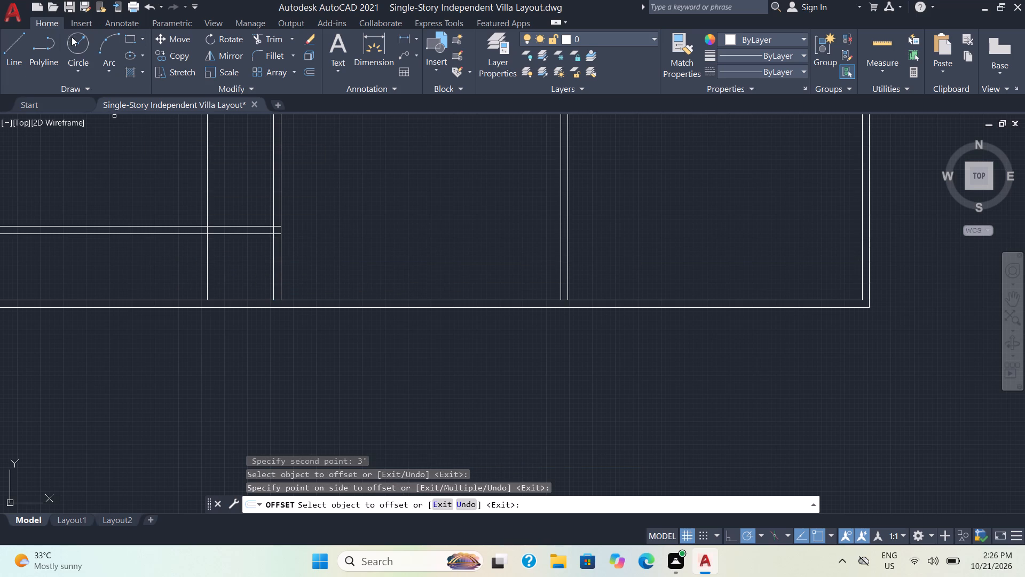
Trim the lower left room's horizontal partition into a 3' opening beside the vertical partition, removing the excess offset line above and below.
left_click(278, 35)
left_click_drag(203, 179, 224, 184)
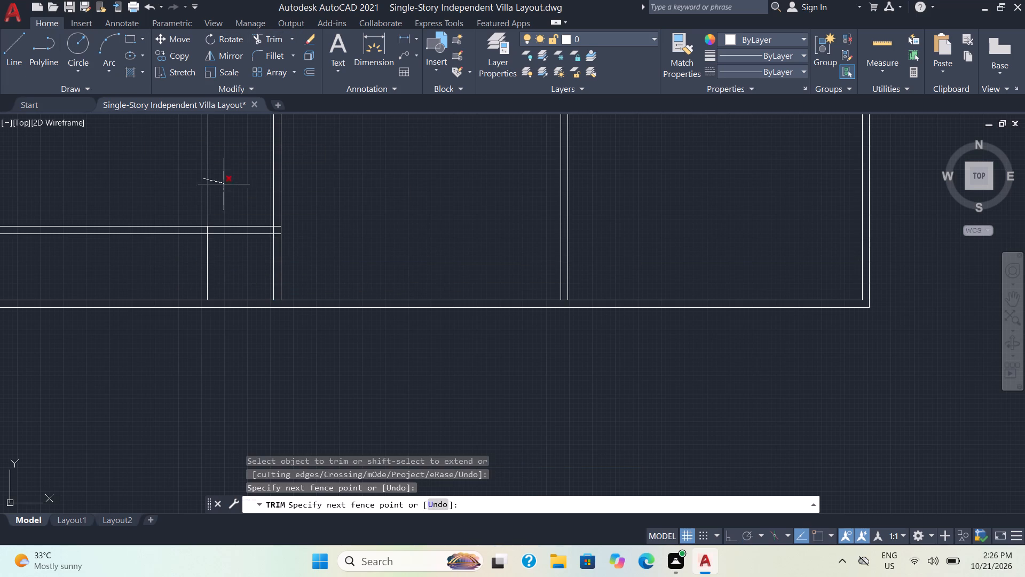
left_click_drag(224, 184, 204, 268)
scroll(217, 241, "down", 3)
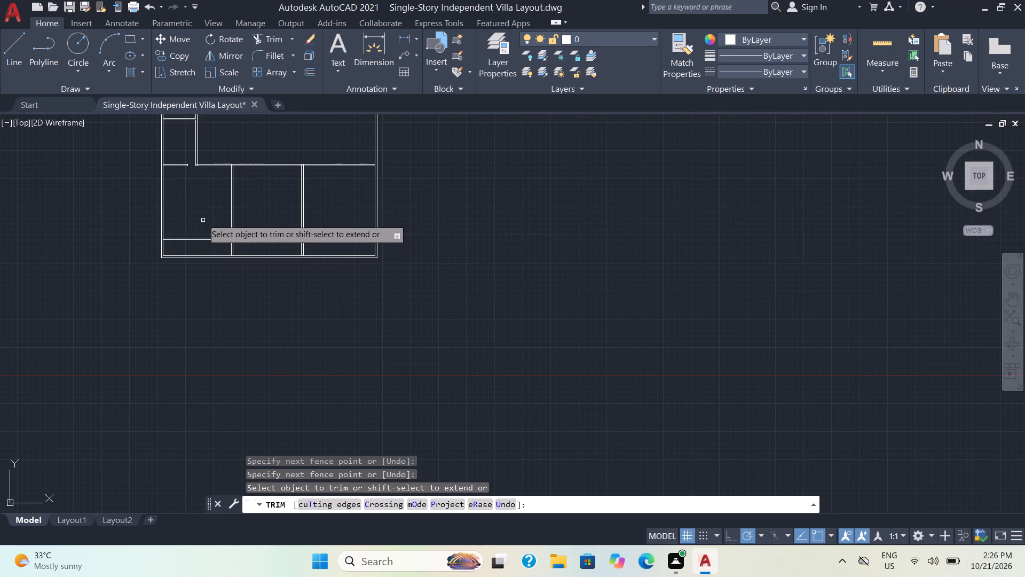
key("Escape")
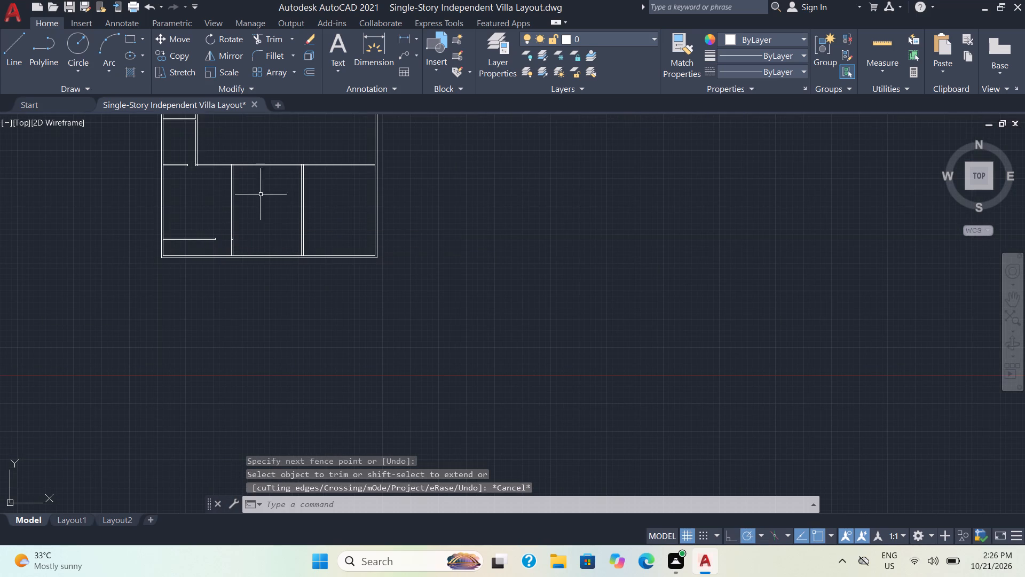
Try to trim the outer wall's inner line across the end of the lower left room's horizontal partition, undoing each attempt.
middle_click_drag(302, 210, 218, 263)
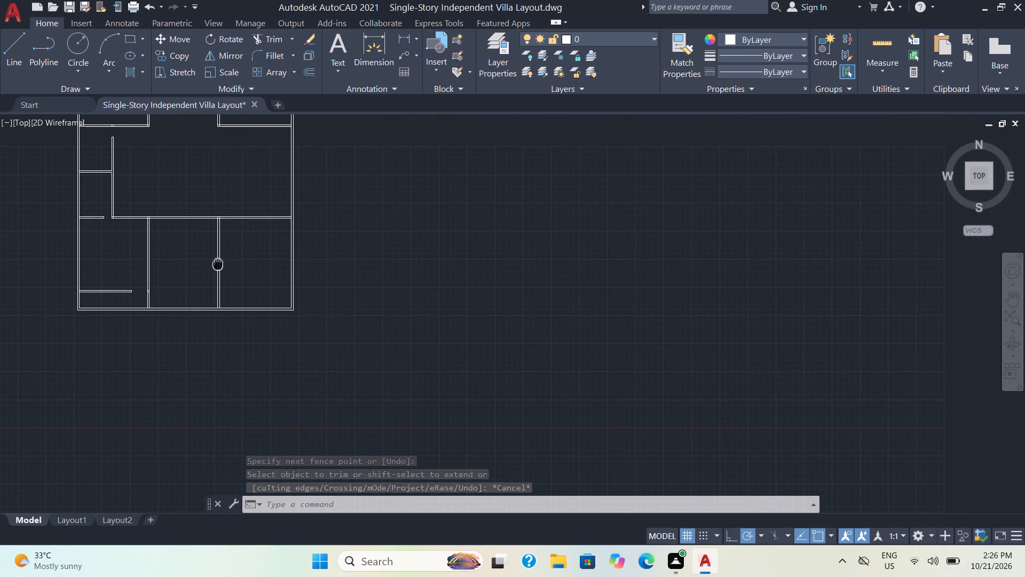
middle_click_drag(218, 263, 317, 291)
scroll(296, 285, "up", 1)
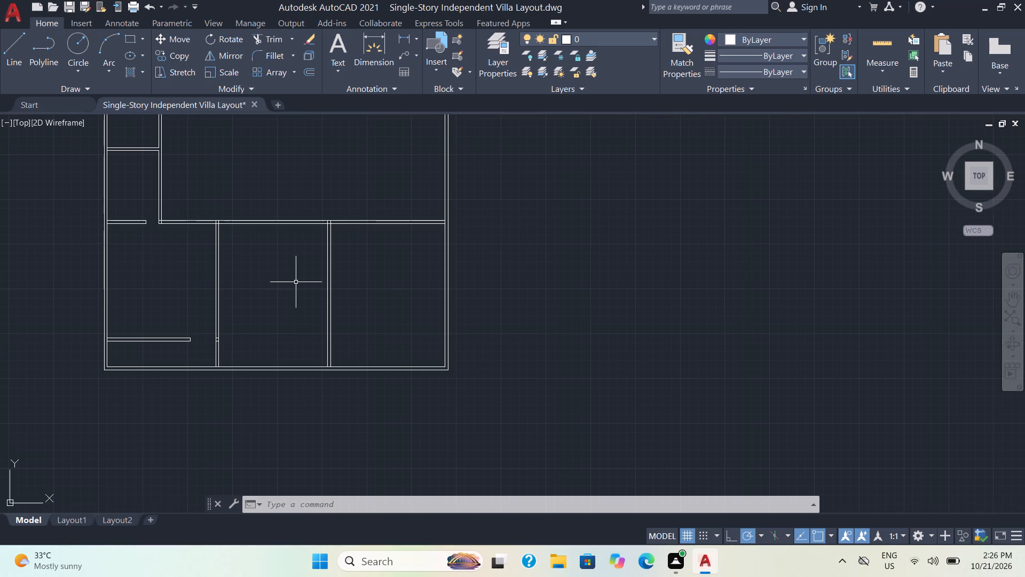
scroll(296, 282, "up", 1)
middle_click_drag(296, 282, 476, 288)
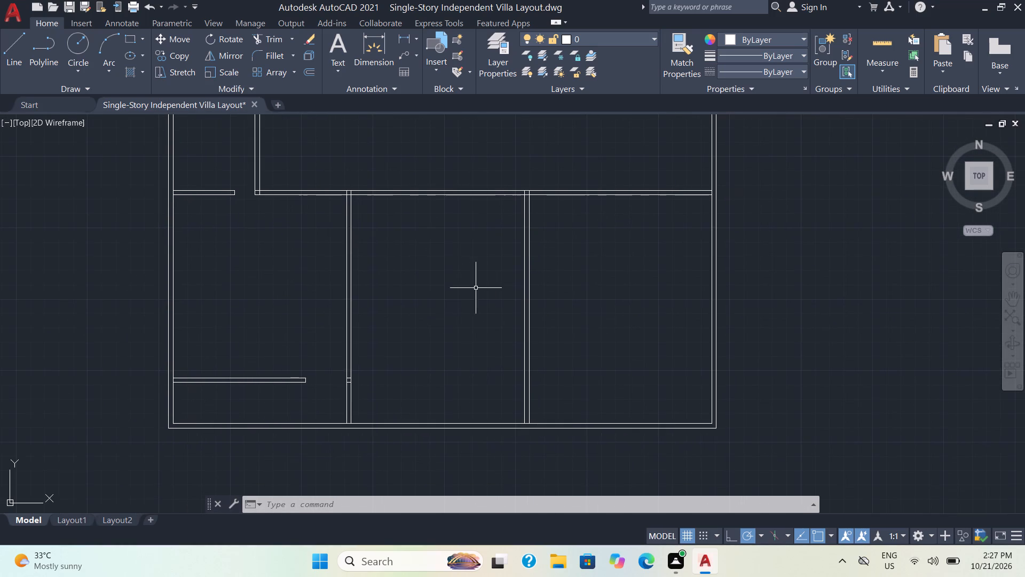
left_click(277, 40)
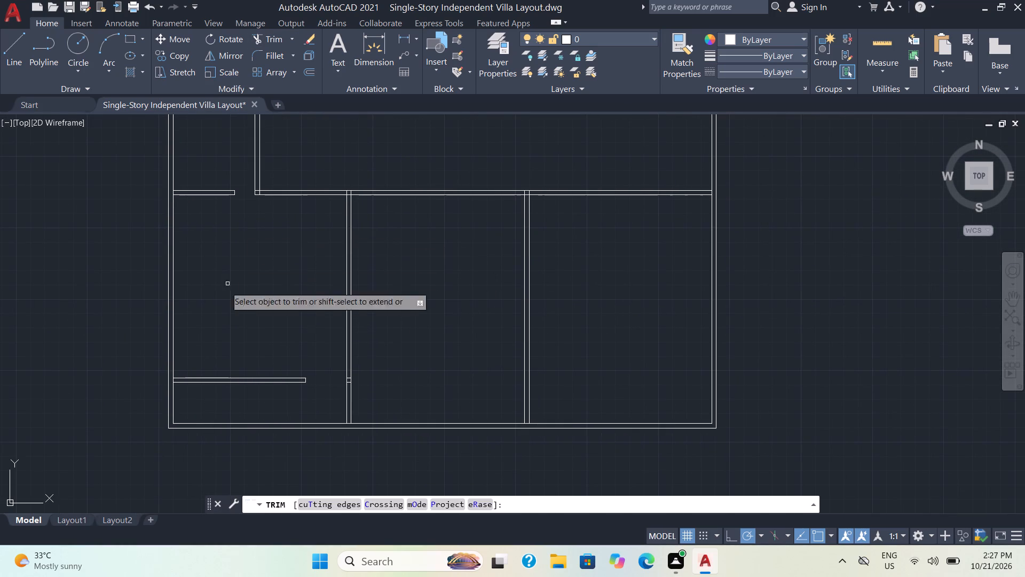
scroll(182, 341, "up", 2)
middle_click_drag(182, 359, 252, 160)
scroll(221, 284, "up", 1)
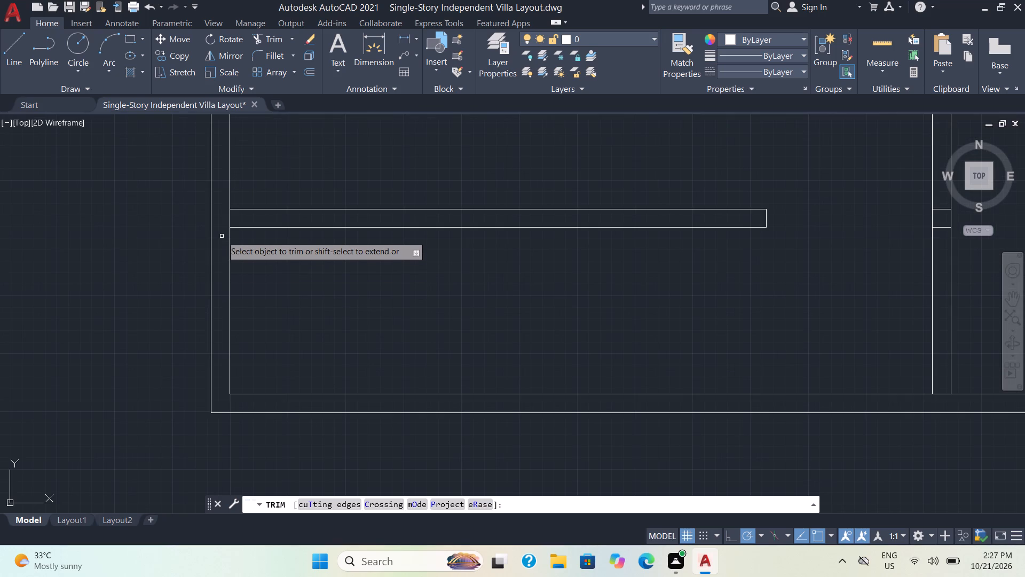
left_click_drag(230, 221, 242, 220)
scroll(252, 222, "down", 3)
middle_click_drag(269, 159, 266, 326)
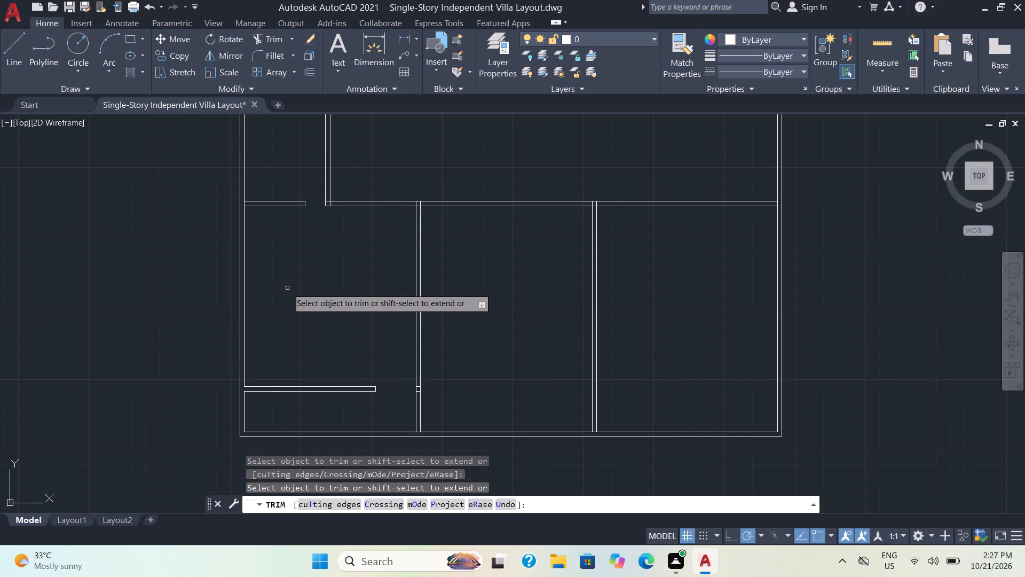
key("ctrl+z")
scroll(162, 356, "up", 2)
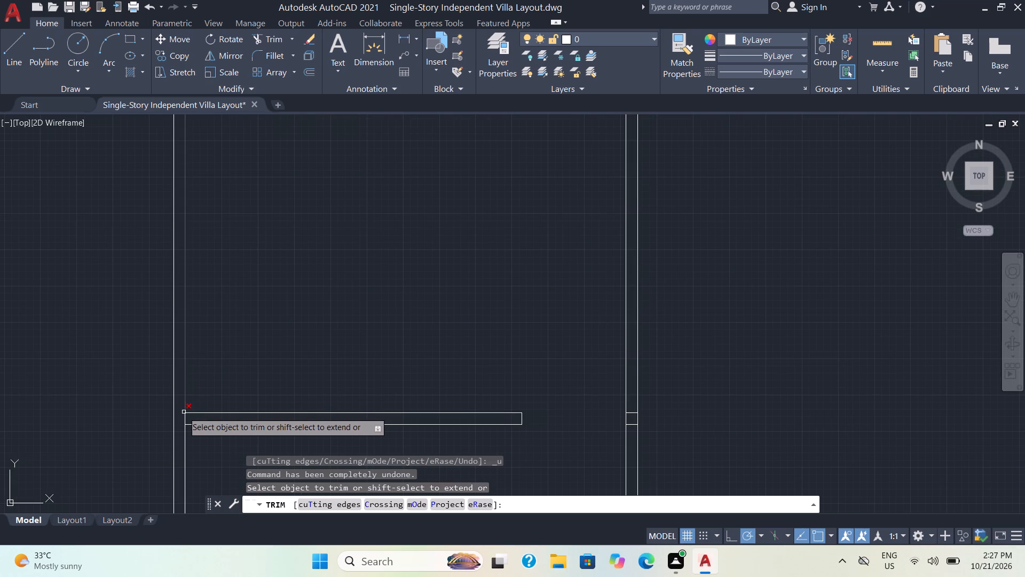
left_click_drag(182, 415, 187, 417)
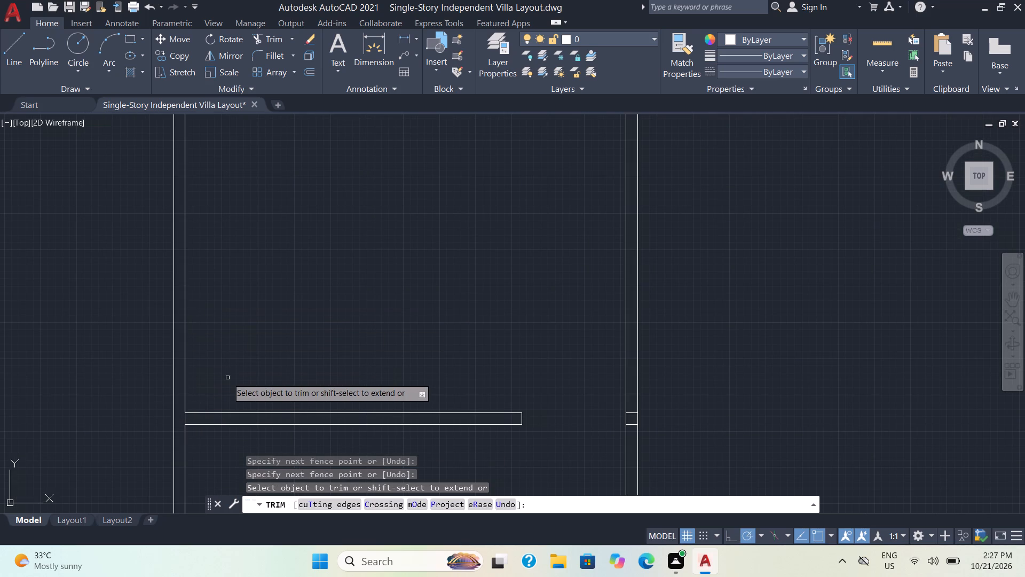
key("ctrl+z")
Trim the left outer wall's inner line where it crosses the ends of the lower room's horizontal partition and the cross partition above.
scroll(202, 378, "up", 2)
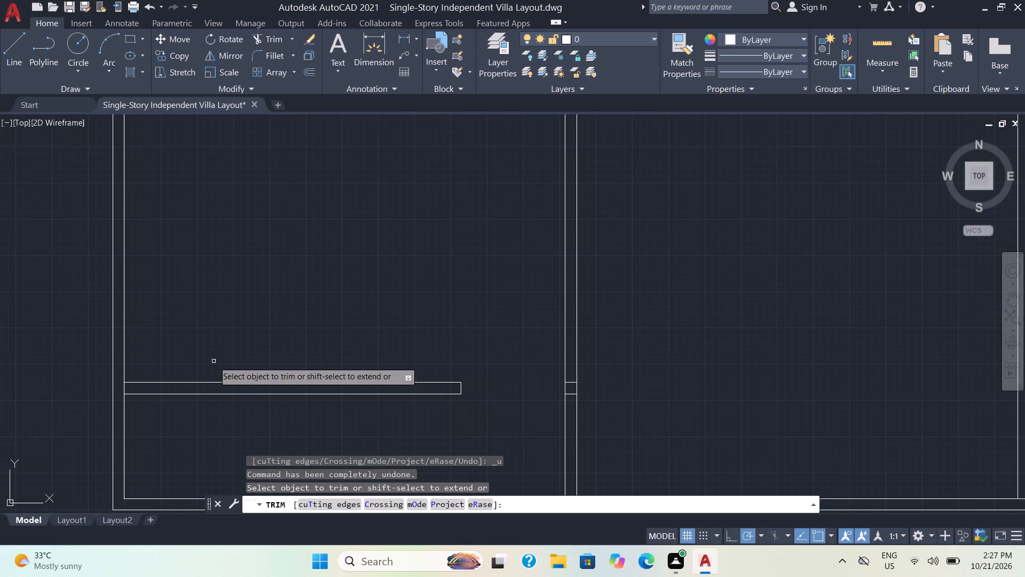
scroll(122, 382, "up", 2)
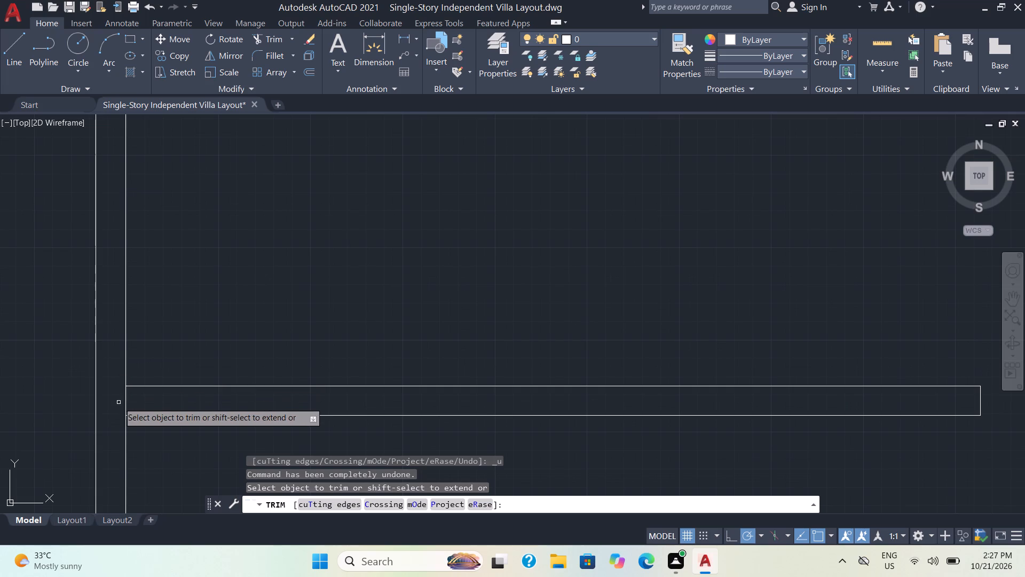
left_click_drag(127, 403, 161, 404)
scroll(180, 367, "down", 3)
middle_click_drag(231, 285, 240, 447)
scroll(216, 222, "up", 3)
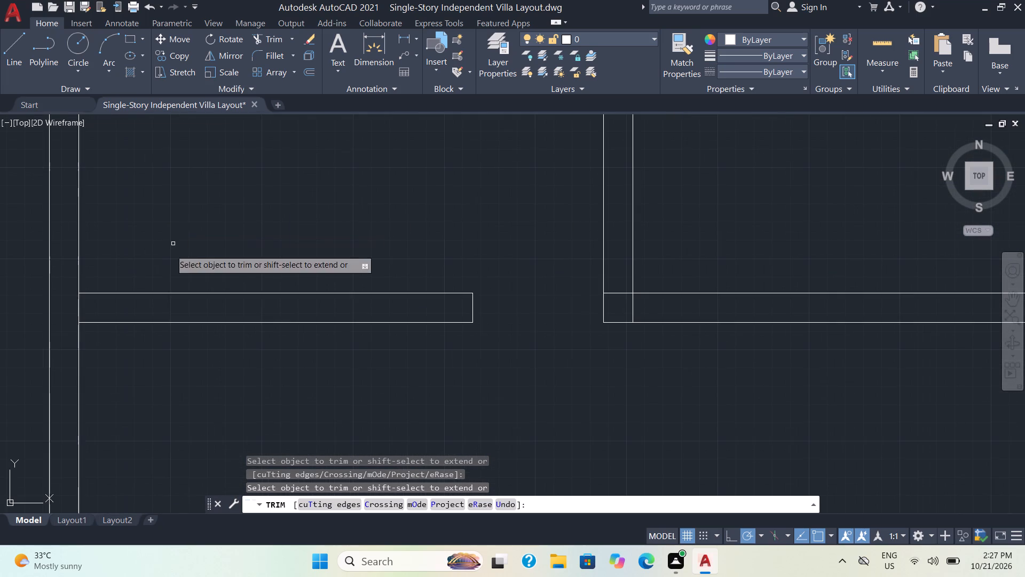
left_click_drag(70, 305, 101, 314)
Extend the right line of the partition between the lower middle and right rooms to the bottom wall's outer line.
scroll(143, 286, "down", 3)
scroll(452, 381, "down", 1)
middle_click_drag(469, 377, 270, 162)
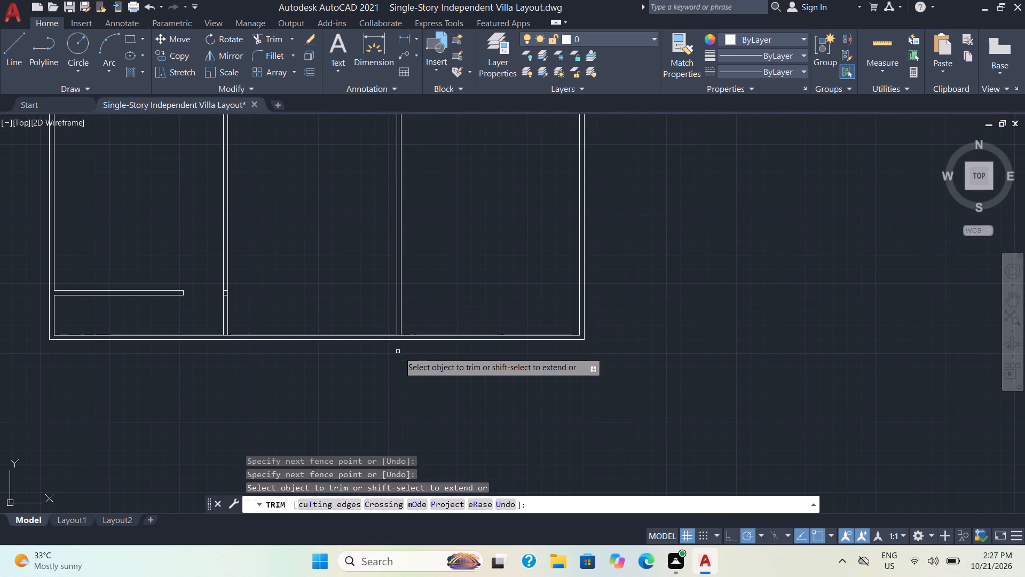
scroll(405, 359, "up", 3)
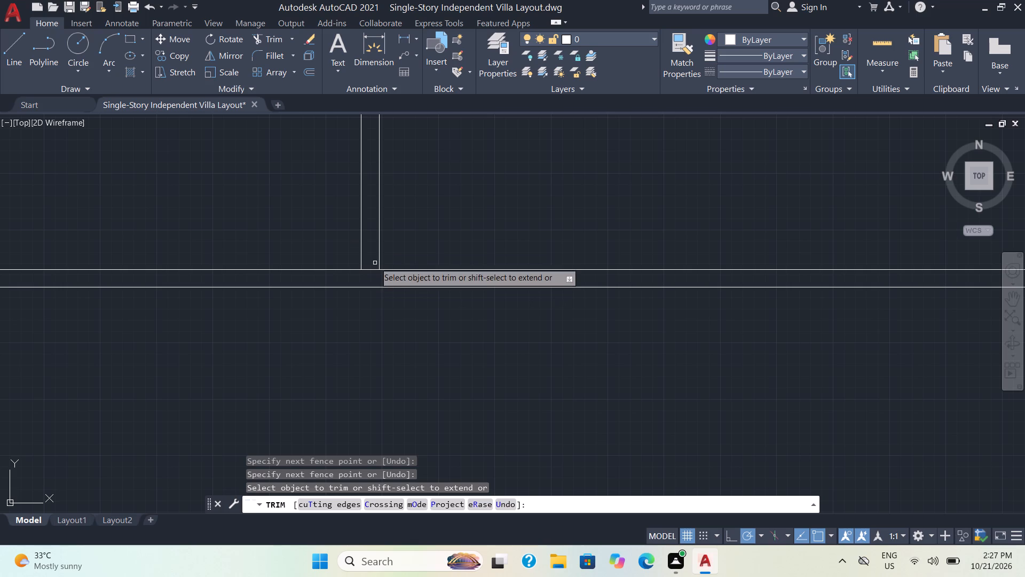
left_click(380, 249, "shift")
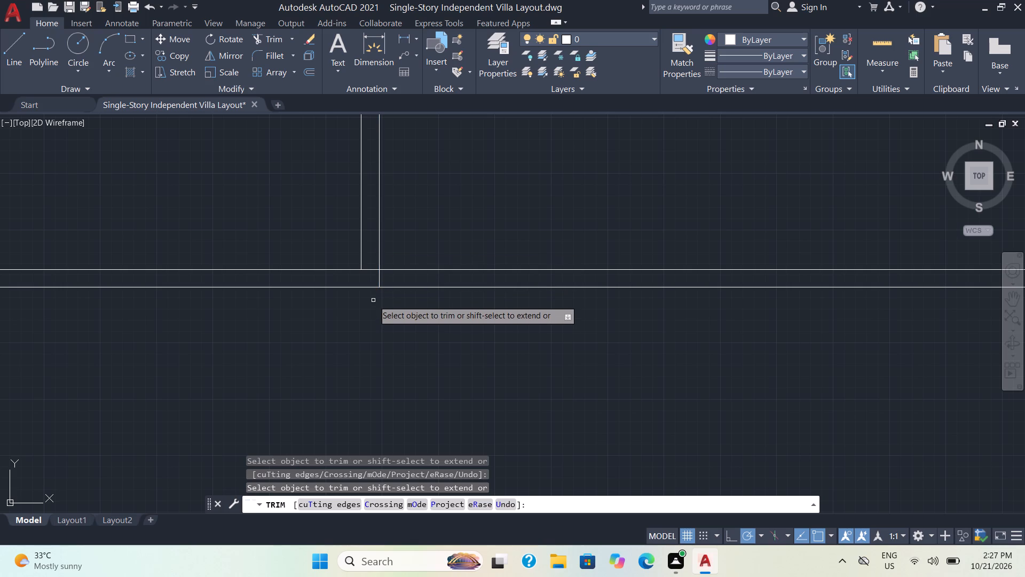
Trim both bottom outer wall lines away along the lower right room.
middle_click_drag(432, 326, 204, 313)
left_click_drag(511, 238, 516, 308)
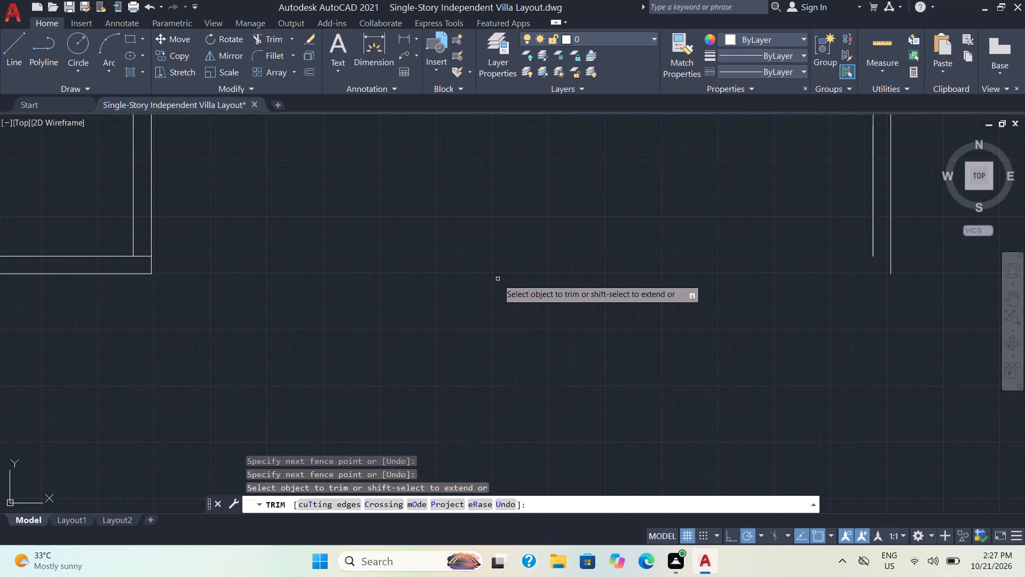
scroll(498, 276, "down", 2)
middle_click_drag(451, 292, 345, 319)
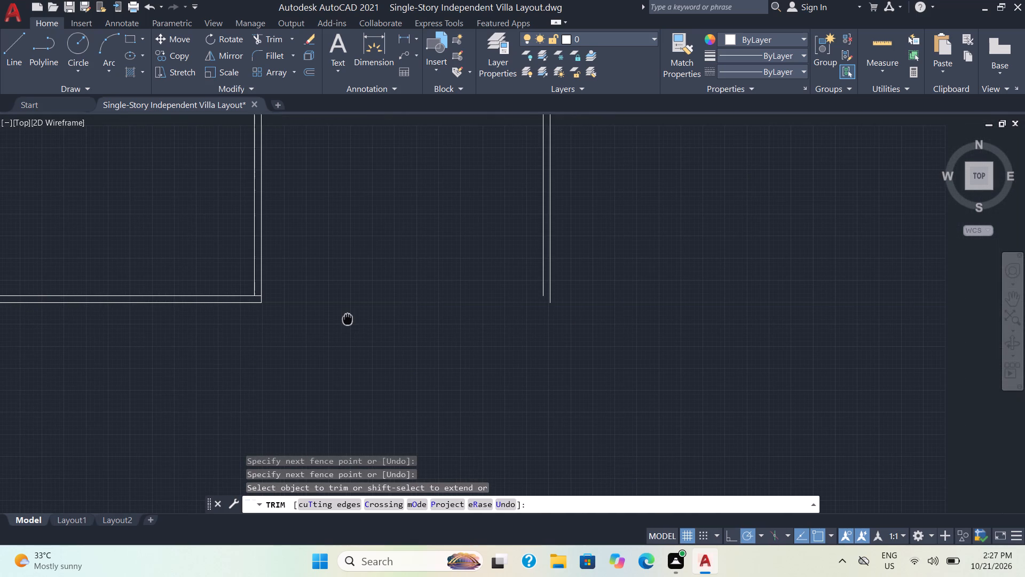
middle_click_drag(345, 319, 344, 319)
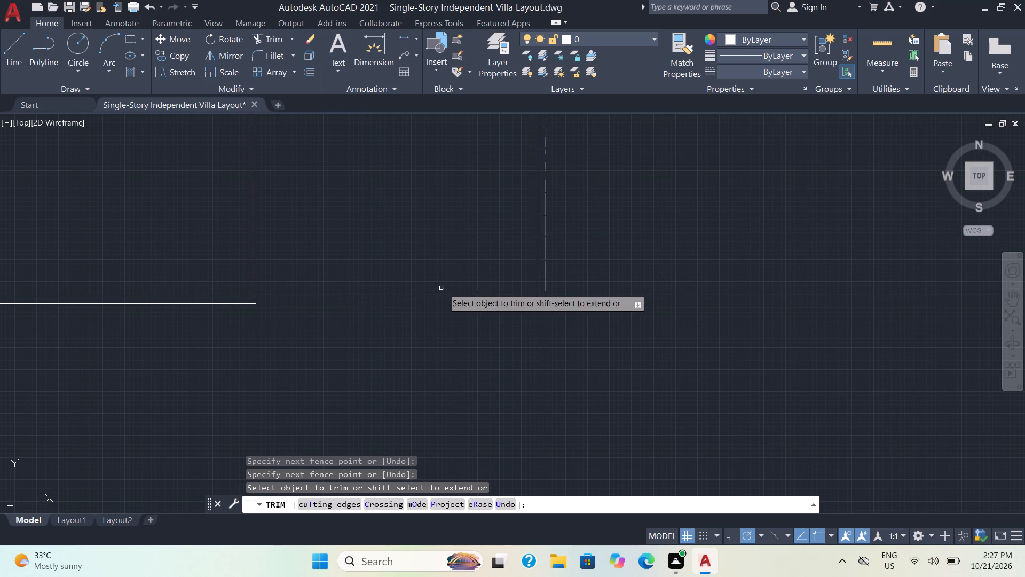
scroll(472, 247, "down", 1)
middle_click_drag(468, 237, 390, 369)
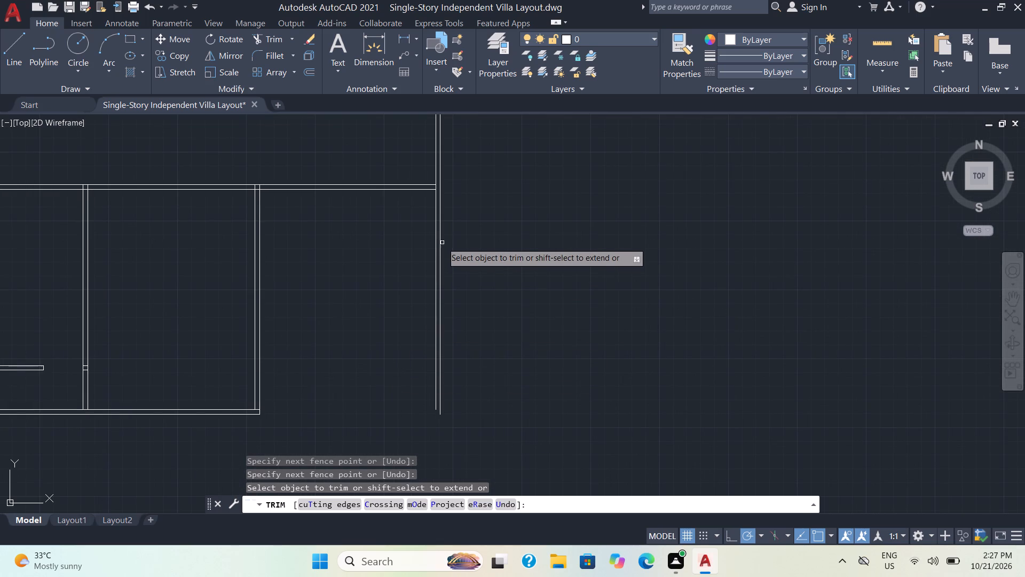
Trim both lines of the right outer wall away below the large central room's bottom wall.
scroll(433, 198, "up", 3)
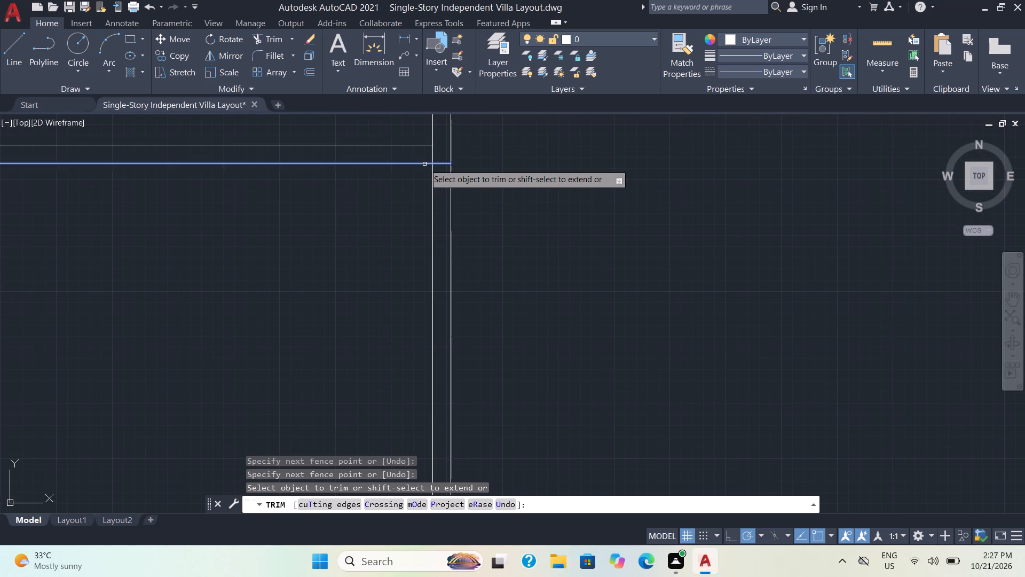
left_click(424, 164, "shift")
left_click_drag(428, 271, 434, 259)
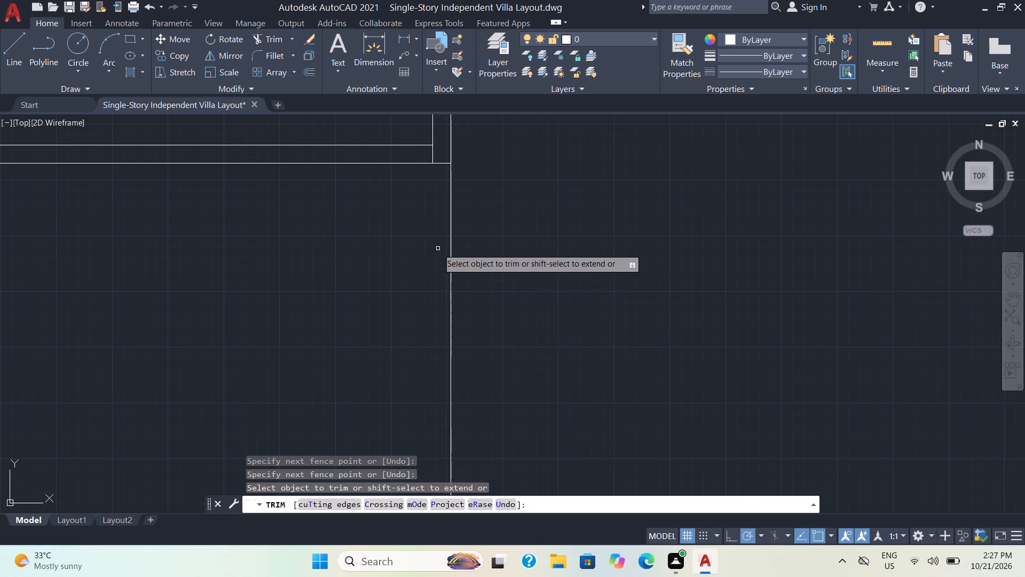
left_click_drag(438, 248, 478, 243)
Trim the bottom wall's inner line where it crosses the right wall at the lower middle room's outer corner.
scroll(478, 243, "down", 5)
scroll(428, 321, "up", 3)
middle_click_drag(421, 321, 423, 346)
scroll(421, 323, "down", 1)
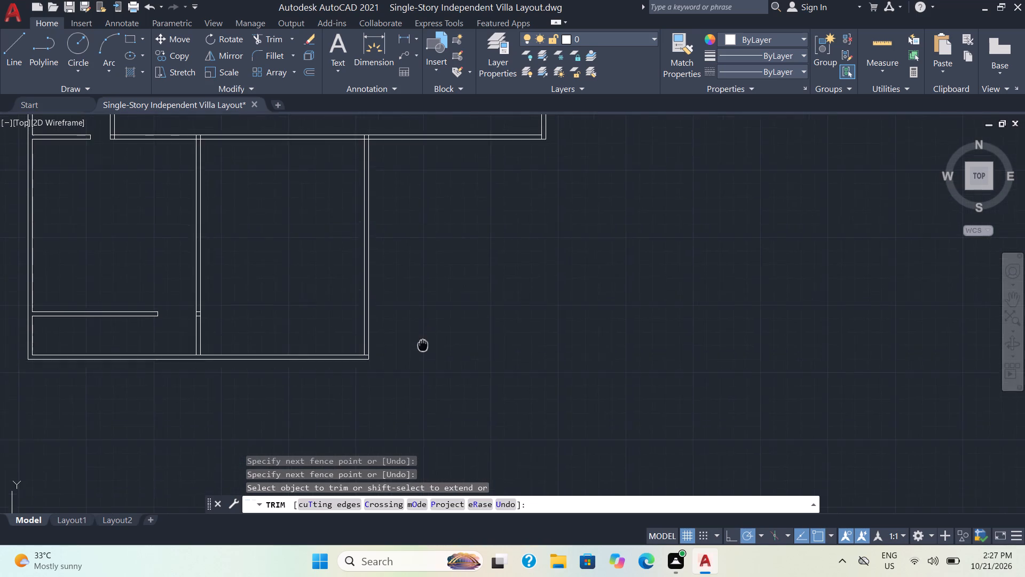
middle_click_drag(423, 346, 435, 372)
scroll(405, 380, "up", 3)
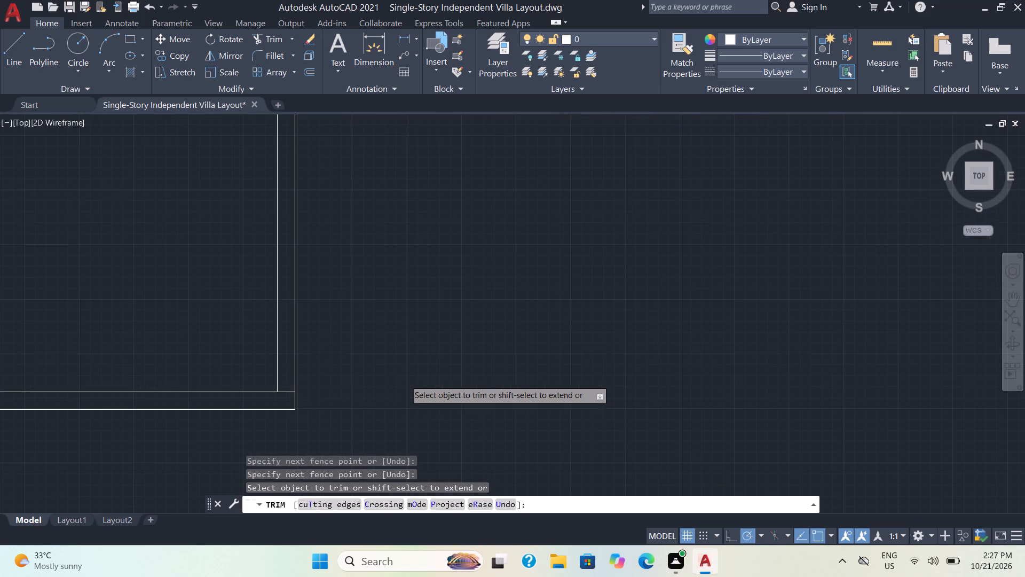
left_click_drag(289, 376, 284, 394)
Examine the partition stub between the two lower rooms and the wall junctions above them.
scroll(356, 347, "down", 2)
middle_click_drag(378, 330, 563, 316)
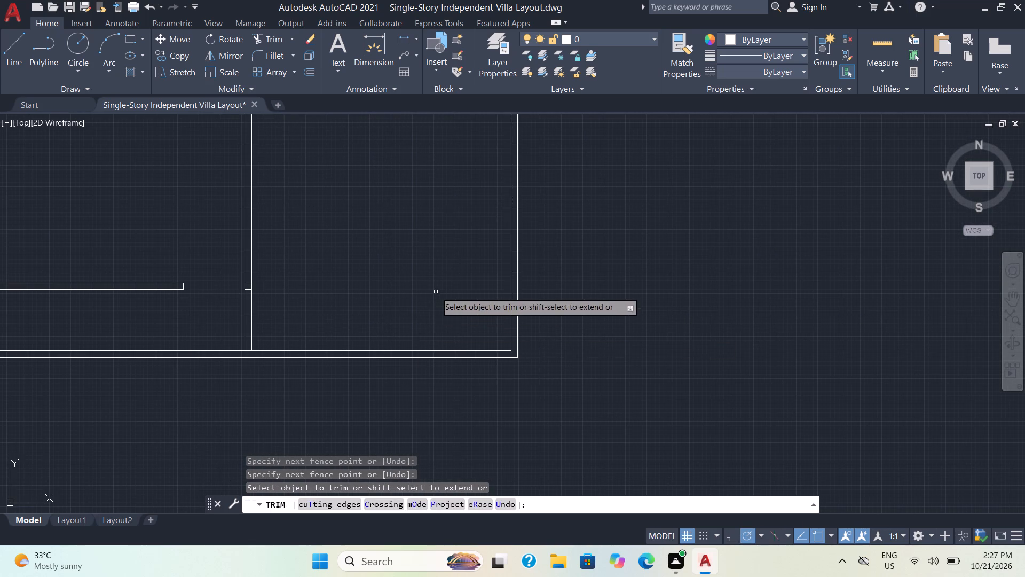
scroll(231, 310, "up", 2)
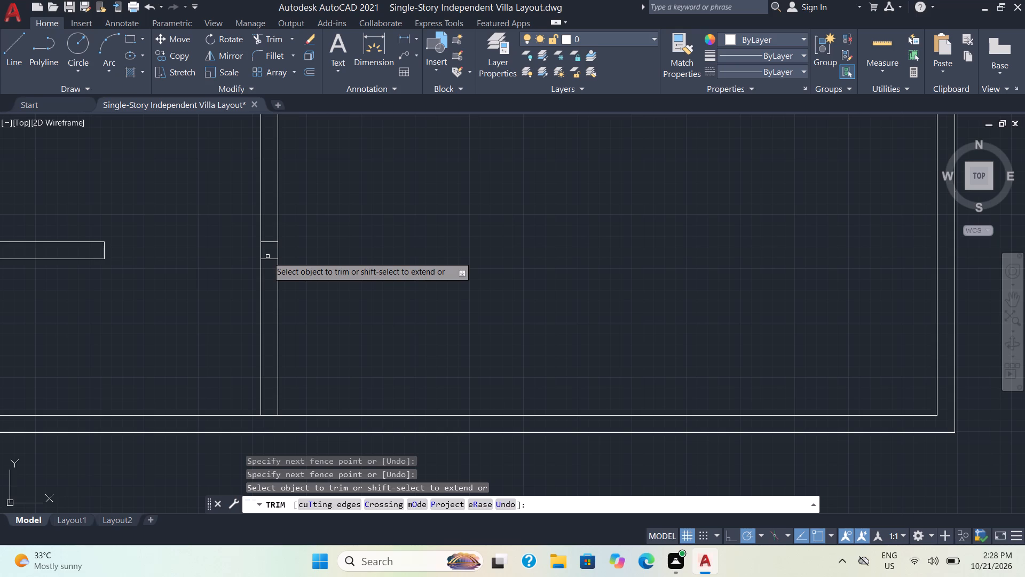
scroll(350, 214, "down", 1)
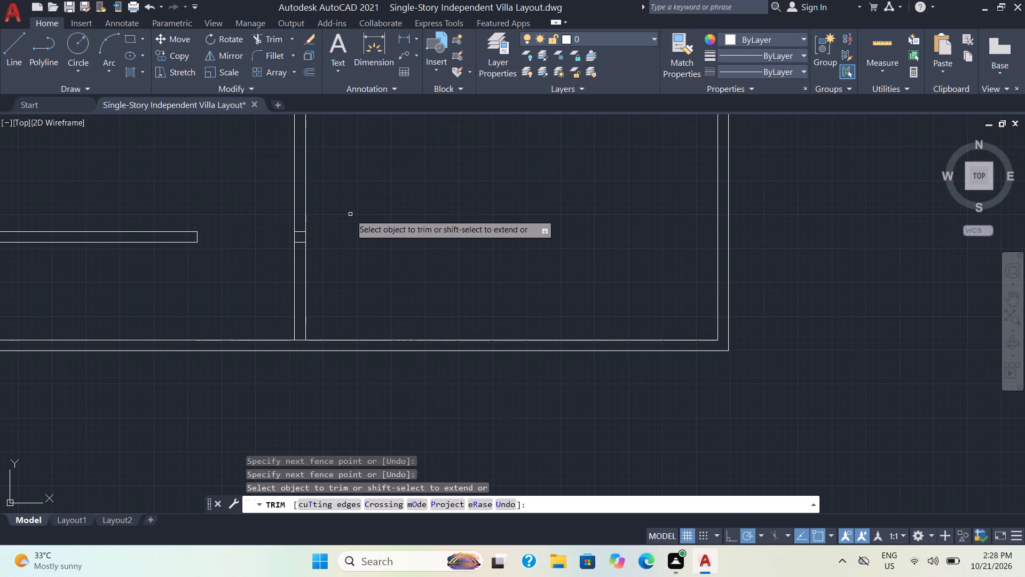
middle_click_drag(357, 225, 214, 373)
scroll(323, 203, "down", 4)
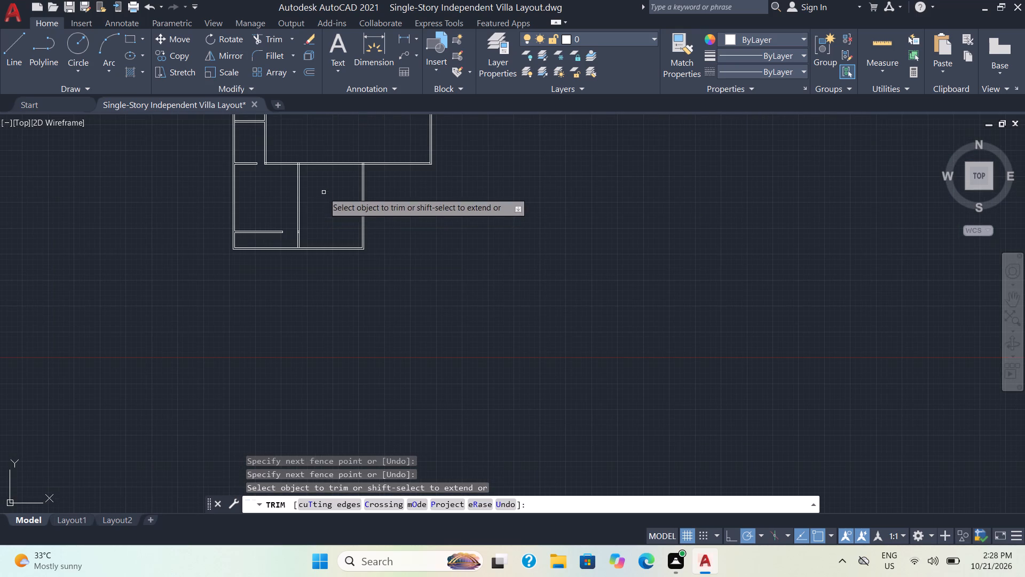
middle_click_drag(325, 183, 249, 335)
scroll(325, 183, "up", 1)
scroll(231, 295, "up", 3)
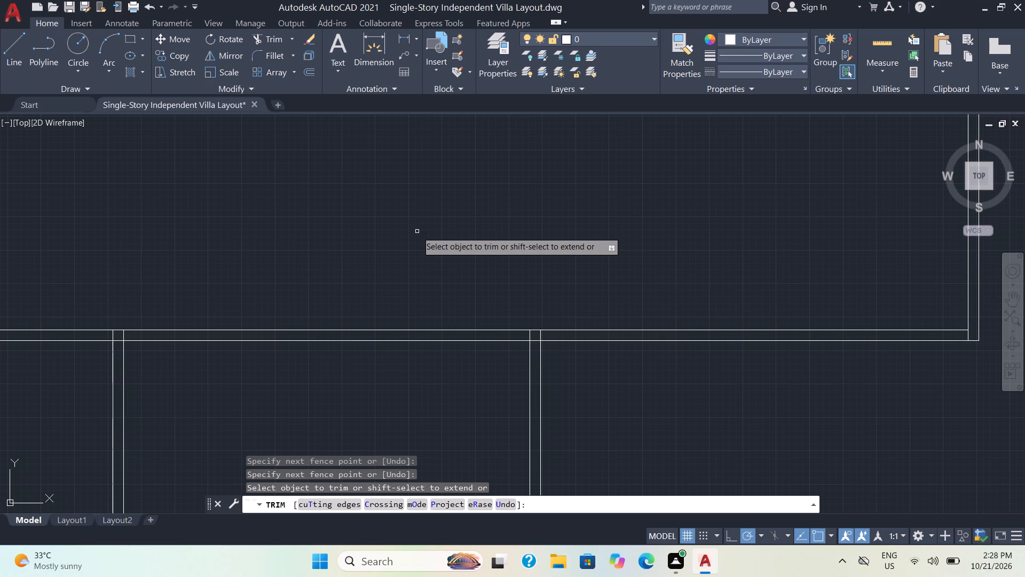
key("Escape")
Offset both lines of the partition between the two lower rooms by 3', one to each side.
key("o")
key("Return")
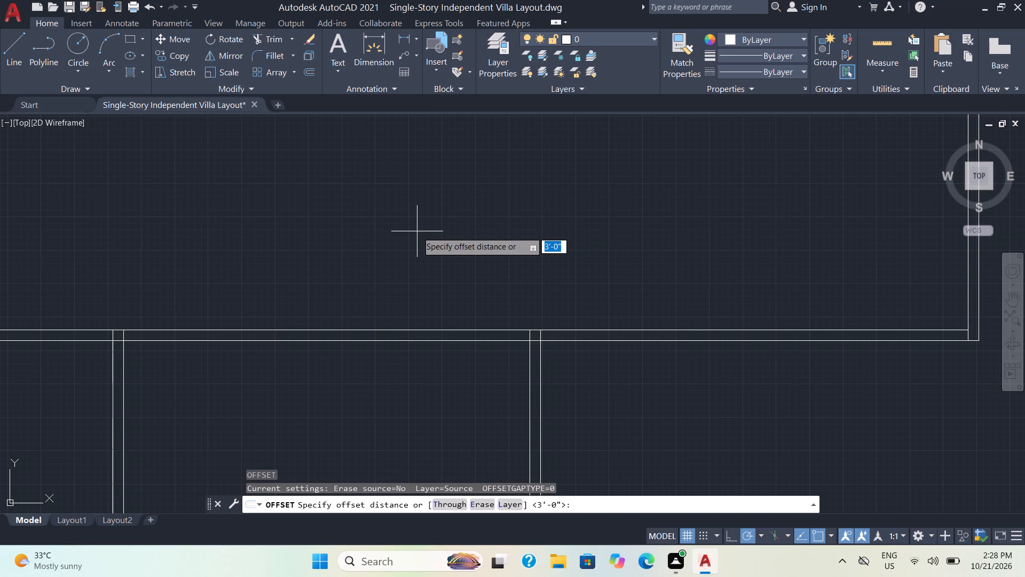
key("3")
key("apostrophe")
key("Return")
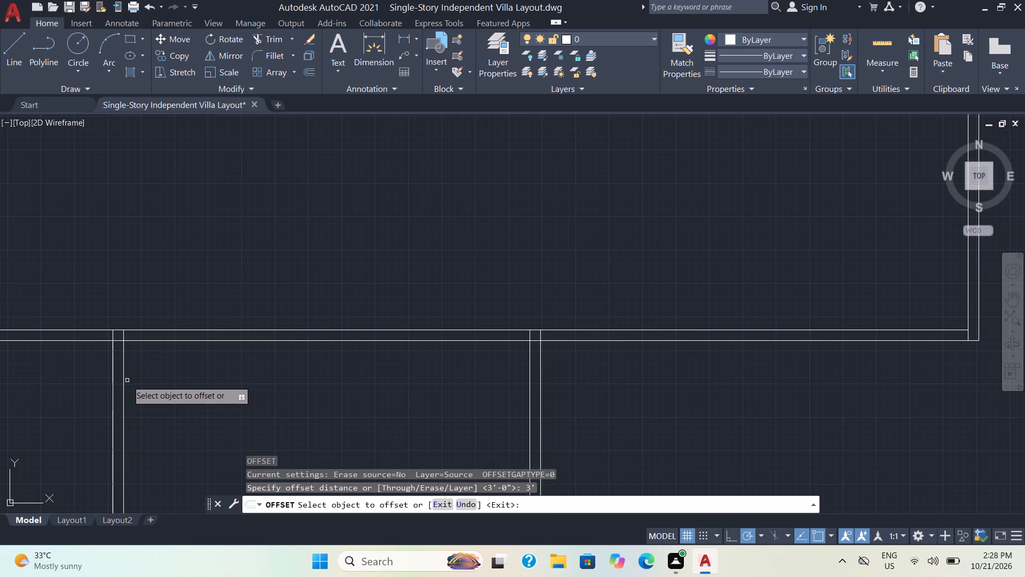
left_click(124, 383)
left_click(261, 391)
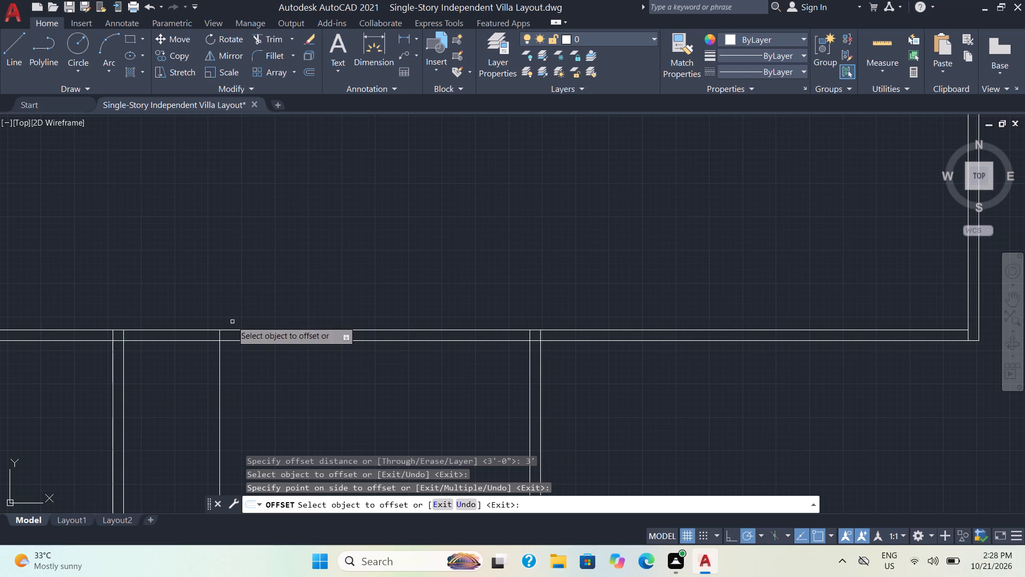
left_click(113, 395)
scroll(85, 382, "down", 3)
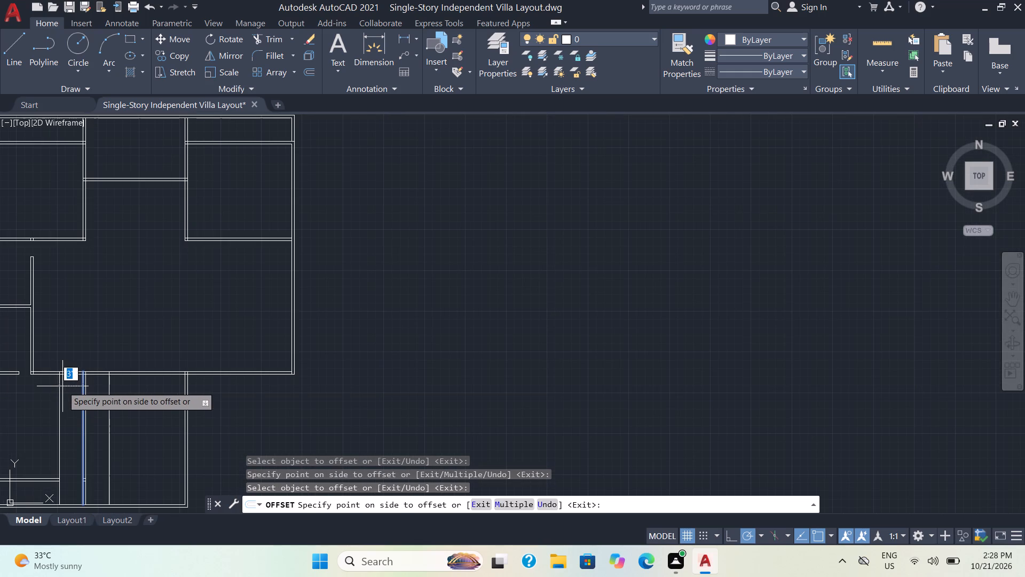
left_click(60, 387)
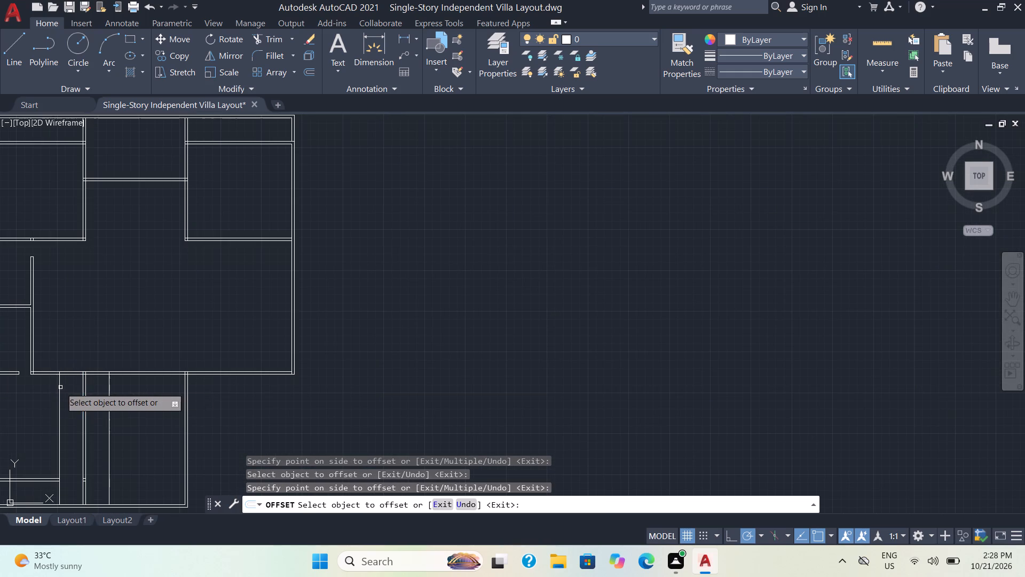
Offset the lower line of the large central room's bottom wall 3' downward.
scroll(69, 382, "down", 1)
middle_click_drag(82, 378, 129, 344)
scroll(84, 376, "down", 1)
scroll(113, 367, "up", 3)
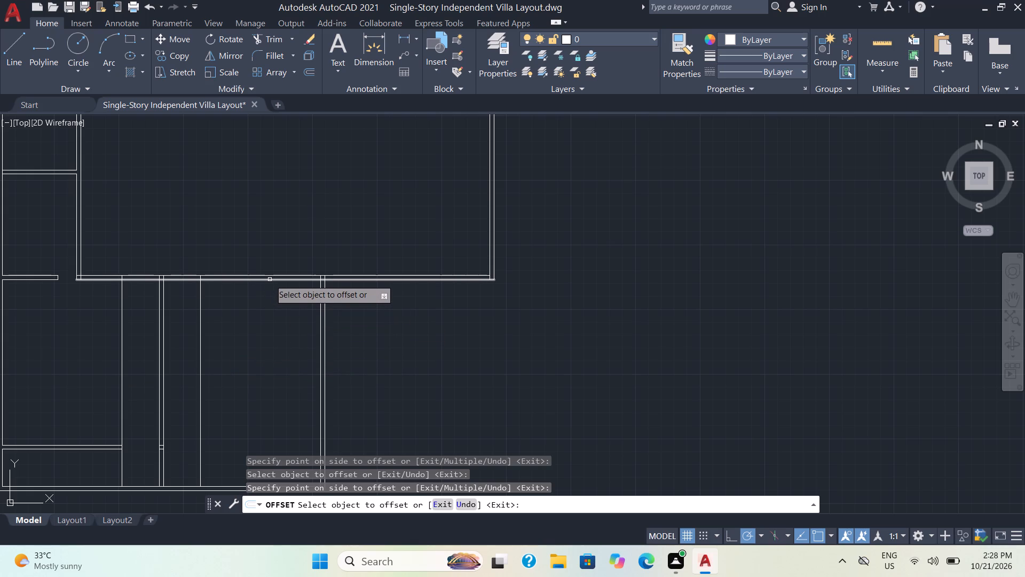
left_click(270, 279)
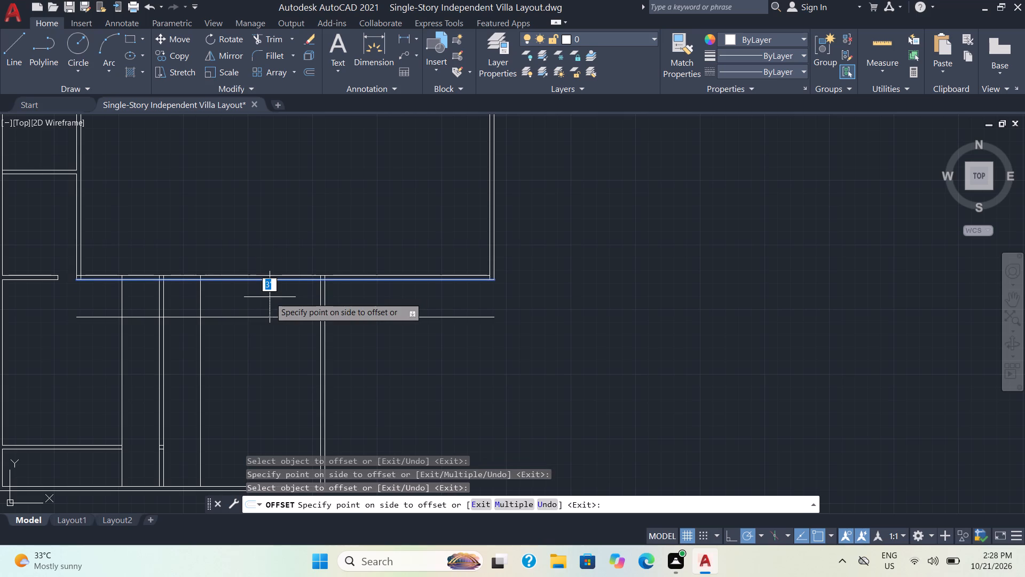
left_click(270, 297)
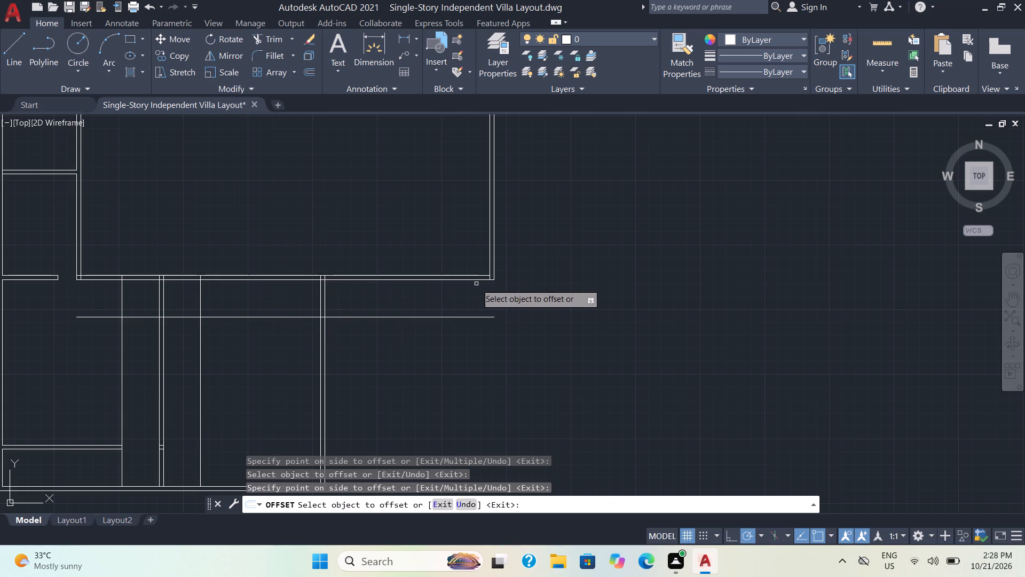
Offset the inner line of the right outer wall 3' into the large central room.
scroll(503, 307, "up", 2)
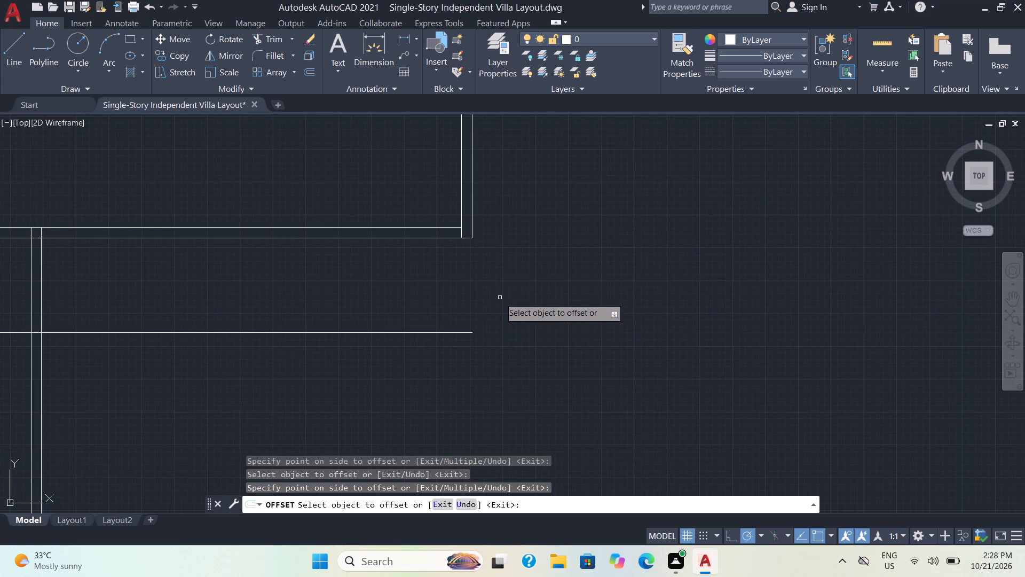
left_click(460, 186)
left_click(441, 193)
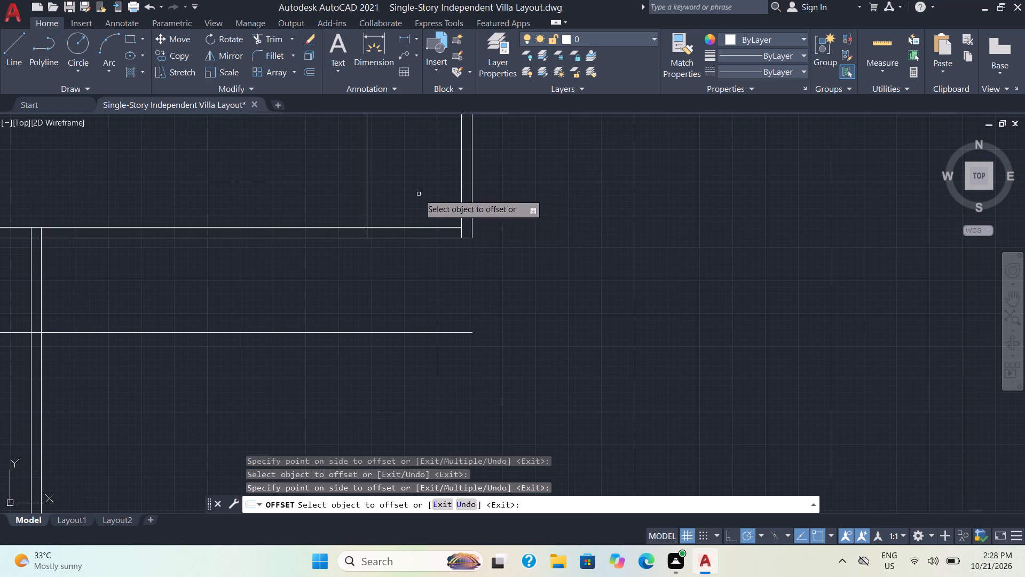
Offset the upper line of the upper left room's bottom wall 3' up into that room.
scroll(419, 193, "down", 3)
scroll(378, 175, "down", 1)
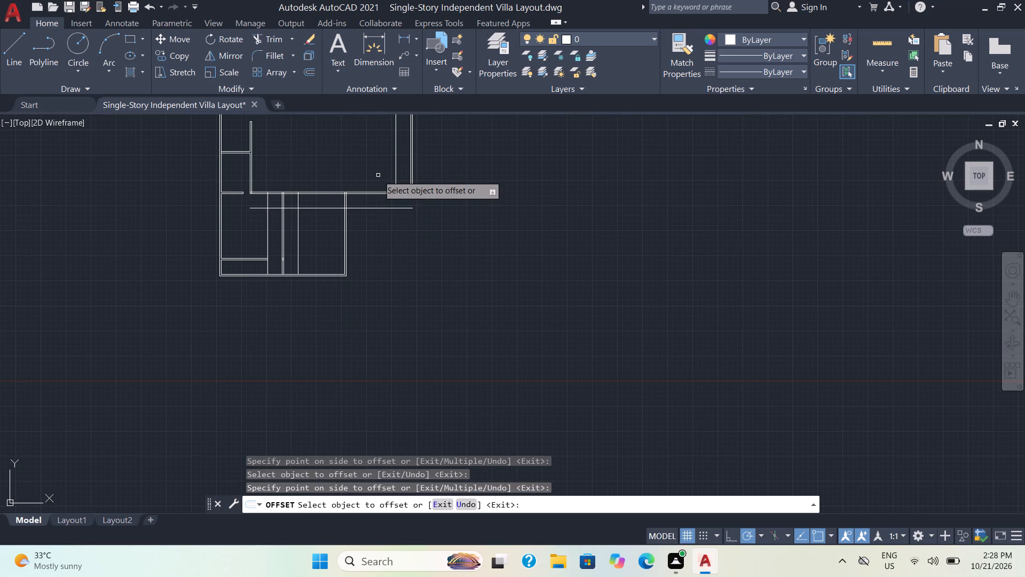
middle_click_drag(330, 165, 377, 450)
scroll(374, 422, "up", 1)
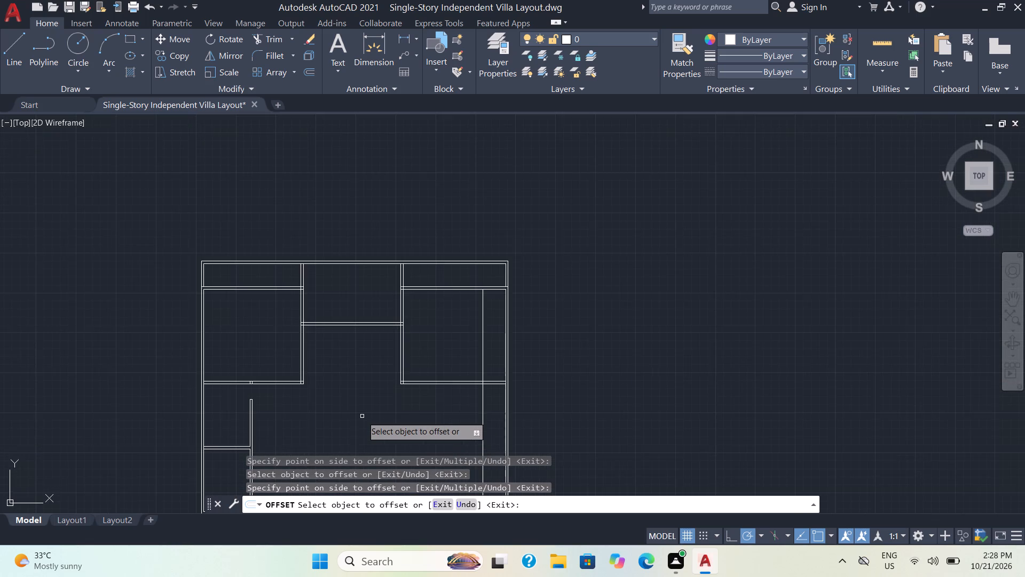
scroll(362, 416, "up", 2)
middle_click_drag(362, 416, 450, 276)
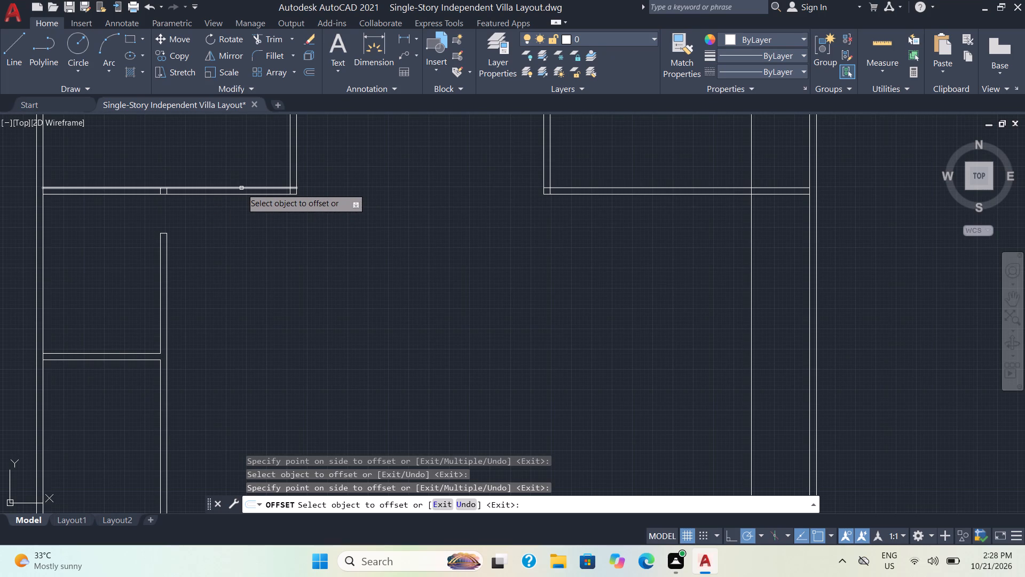
left_click(241, 188)
left_click(243, 161)
Offset both lines of the upper left room's right wall by 2', one to each side.
scroll(254, 160, "down", 2)
middle_click_drag(254, 160, 191, 282)
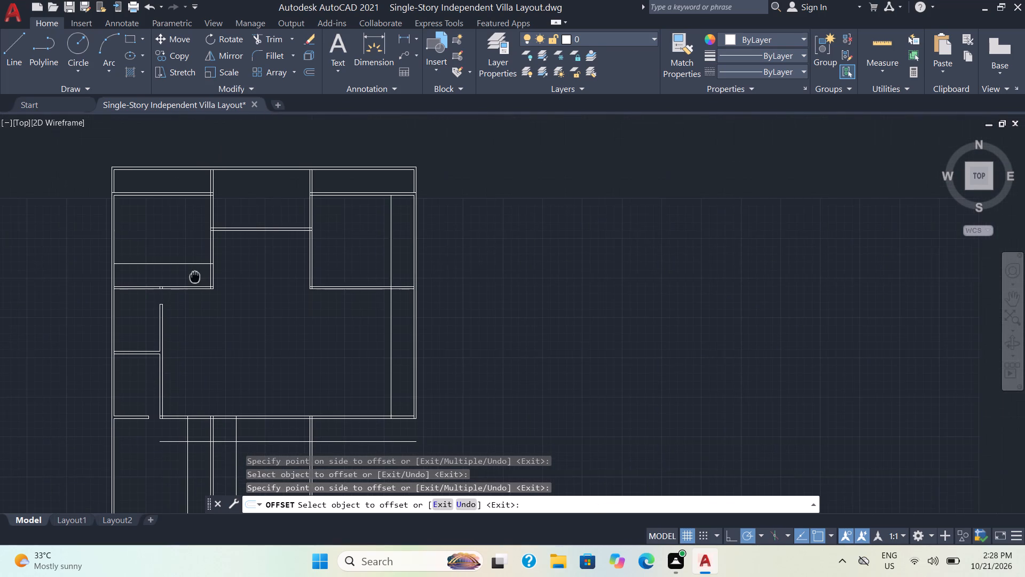
middle_click_drag(191, 282, 195, 272)
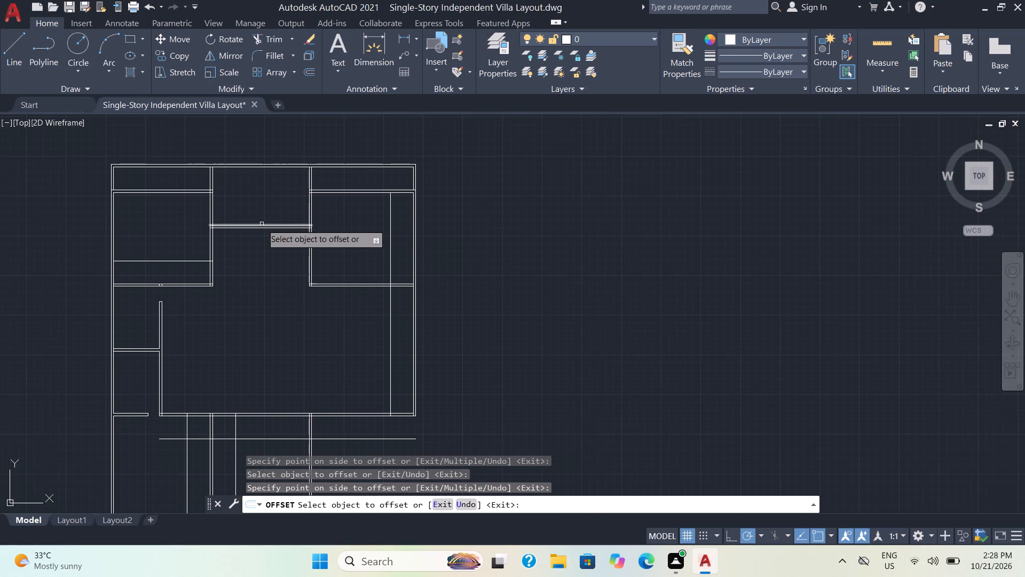
scroll(245, 208, "up", 2)
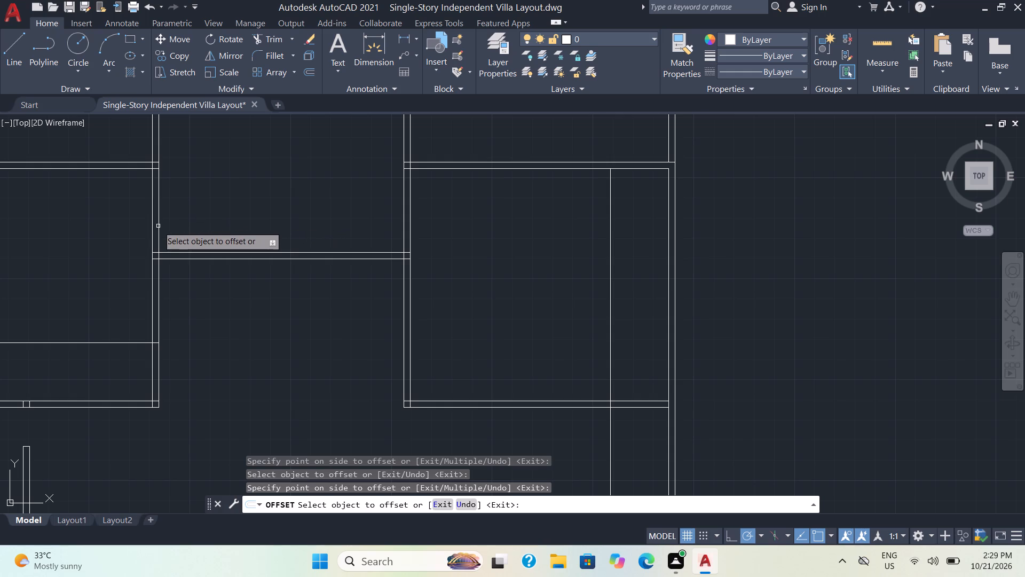
left_click(160, 227)
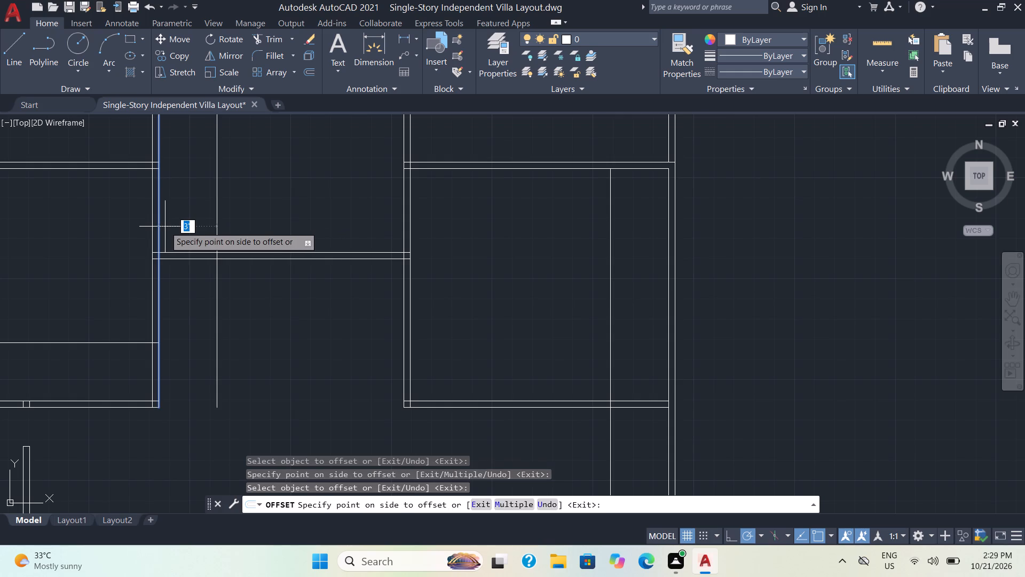
key("2")
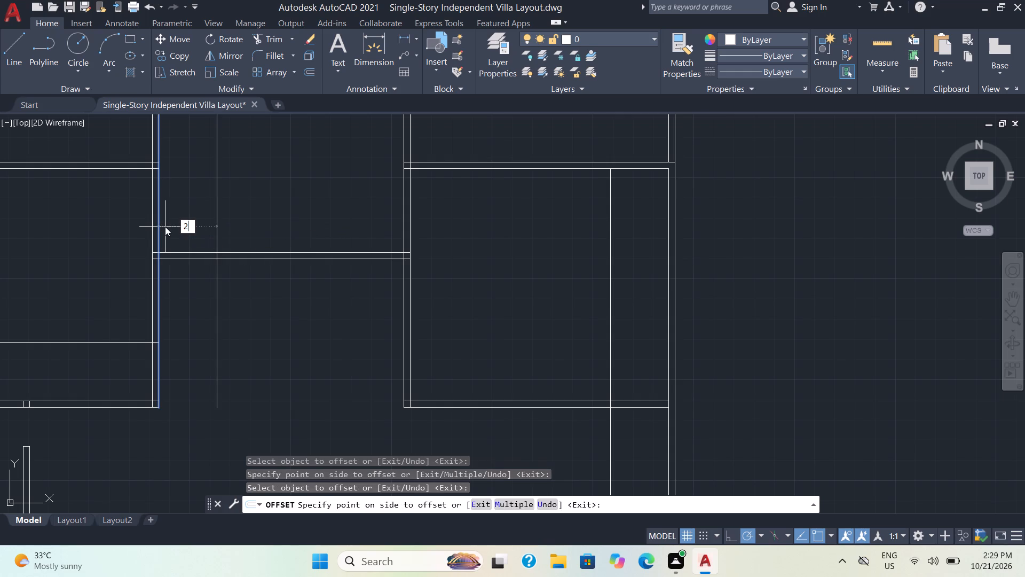
key("apostrophe")
key("Return")
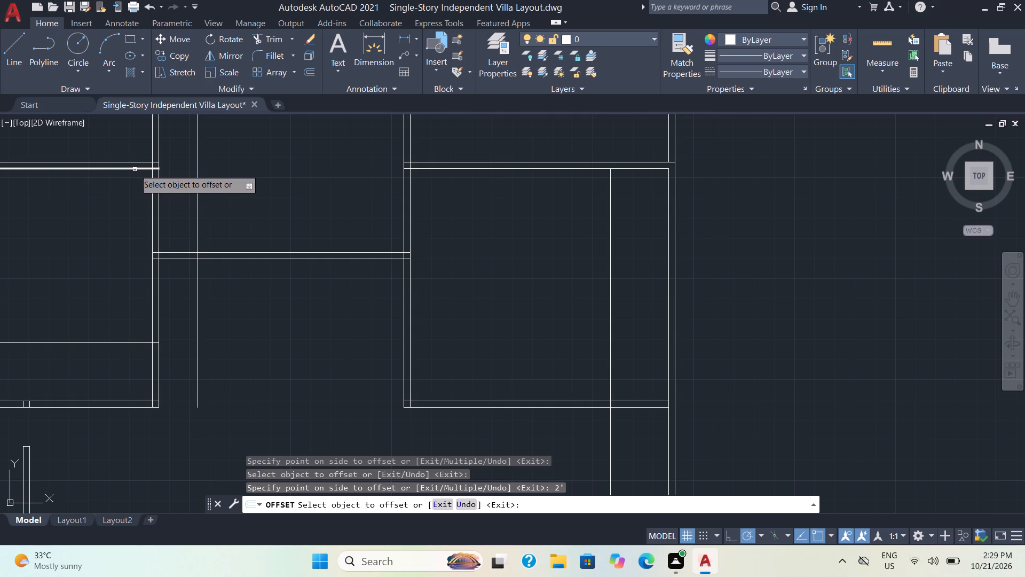
left_click(153, 197)
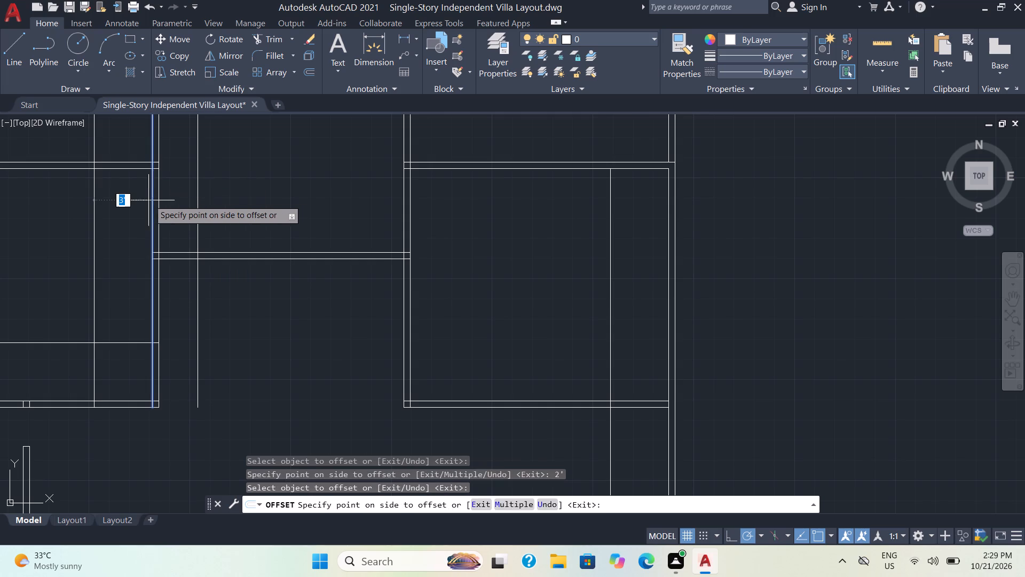
key("2")
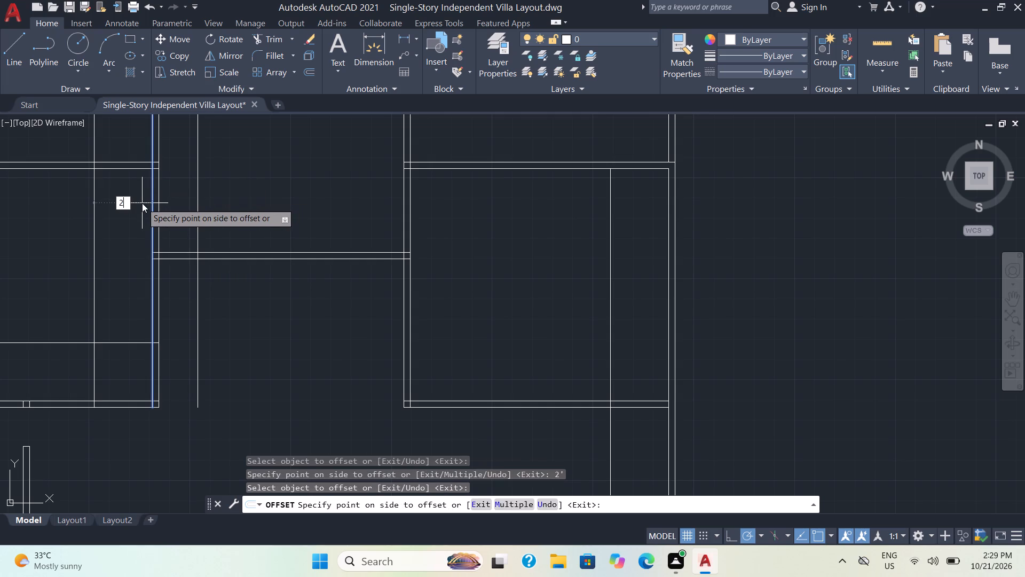
key("apostrophe")
key("Return")
Offset the upper line of the upper right room's bottom wall 3' up into that room.
scroll(125, 215, "down", 1)
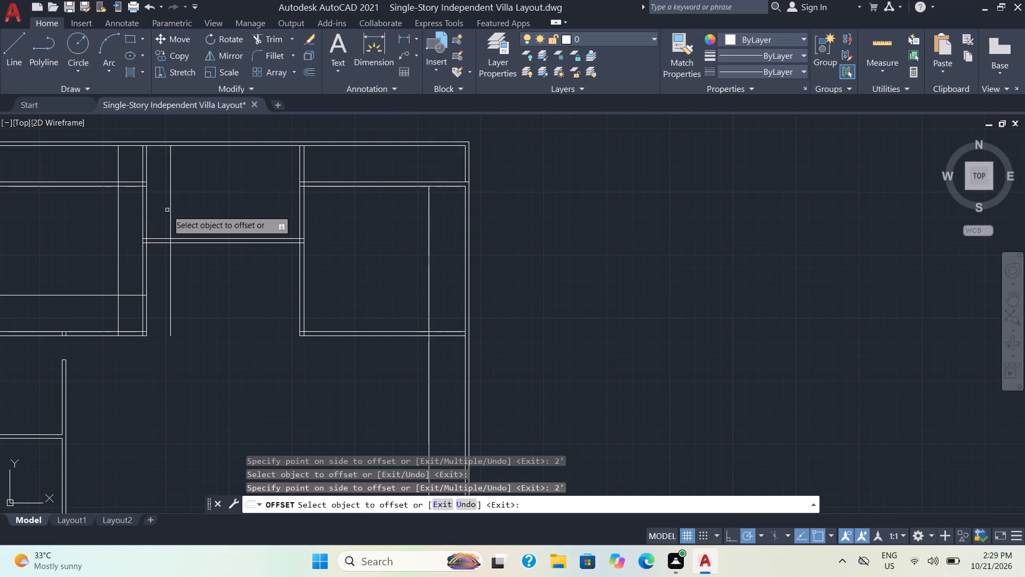
middle_click_drag(261, 213, 160, 214)
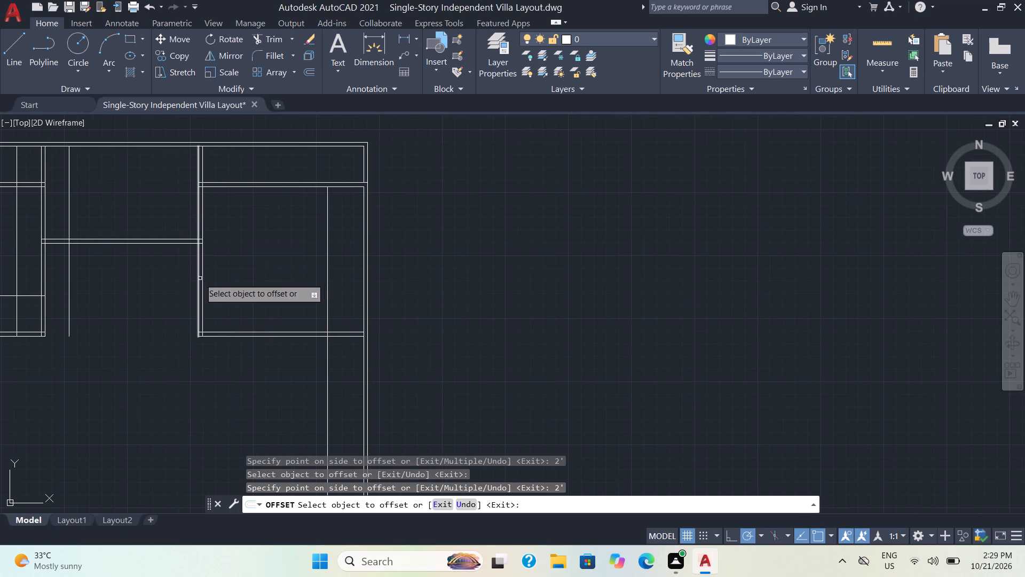
scroll(241, 325, "up", 2)
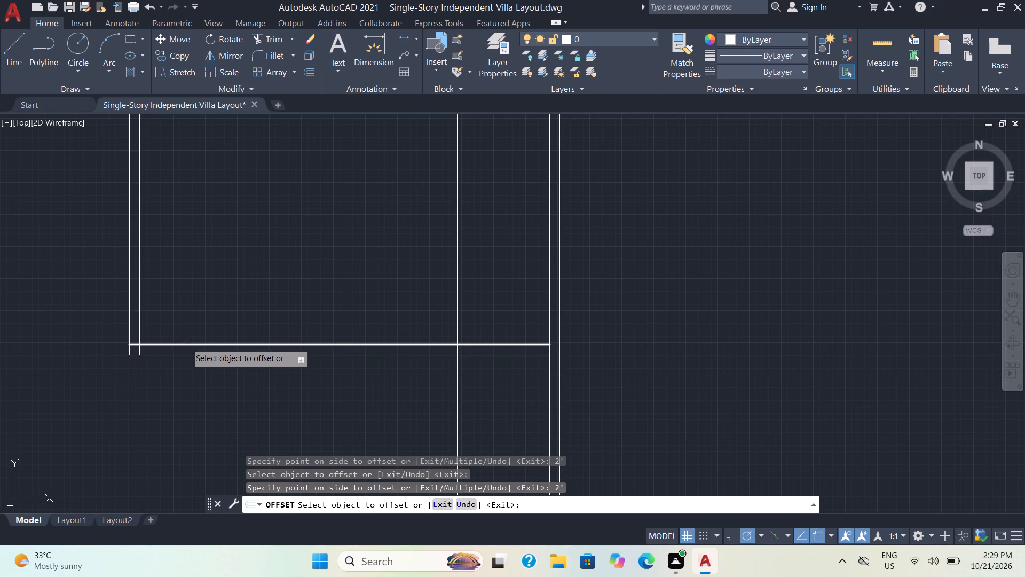
left_click(186, 343)
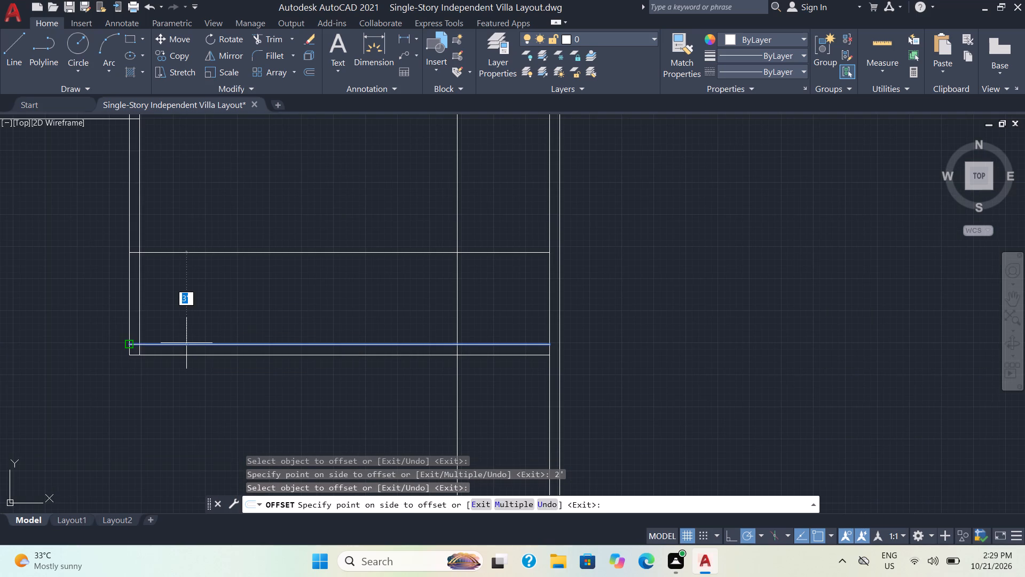
key("Return")
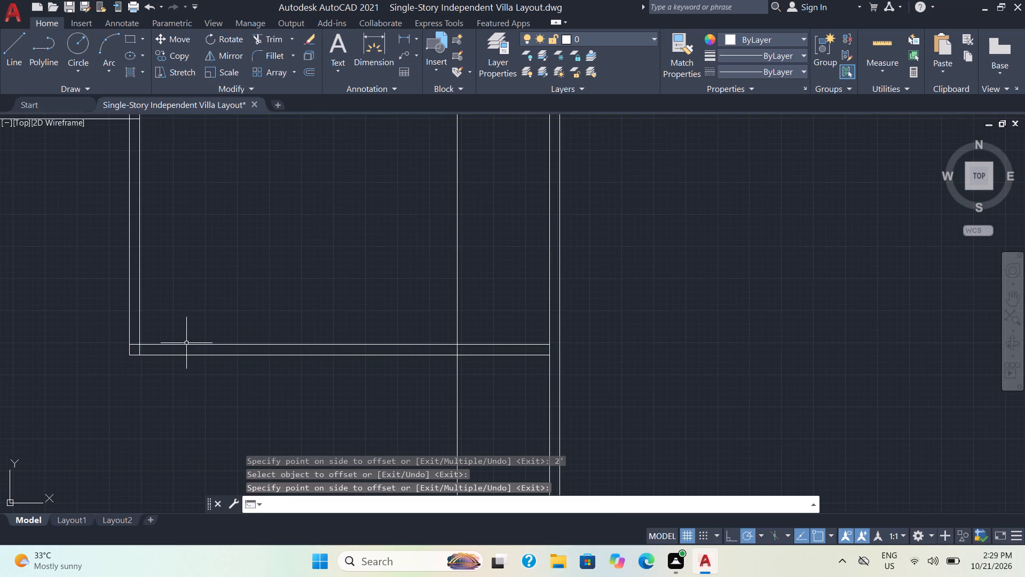
scroll(208, 277, "down", 4)
scroll(210, 277, "up", 3)
key("space")
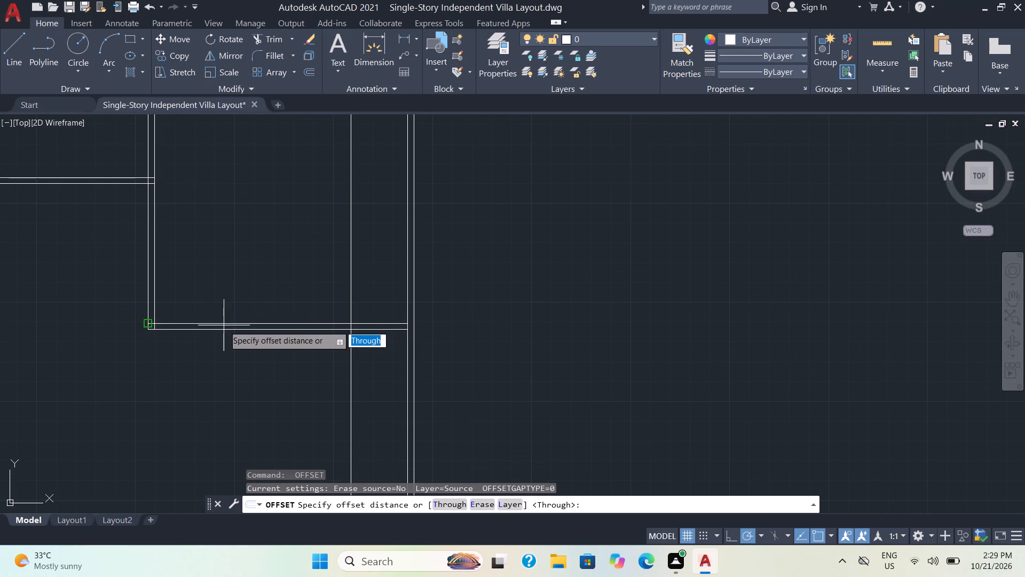
key("space")
left_click(224, 322)
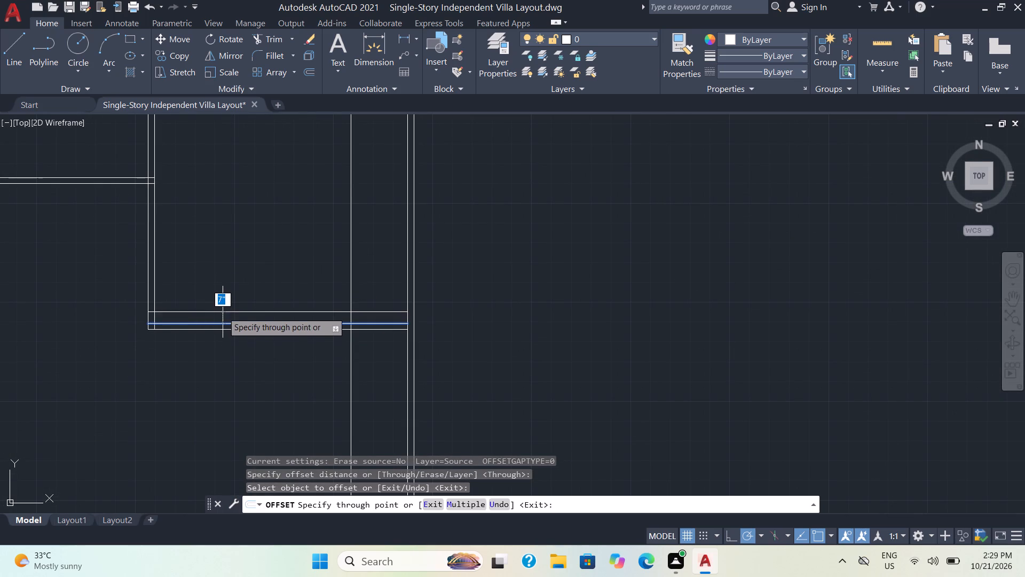
key("3")
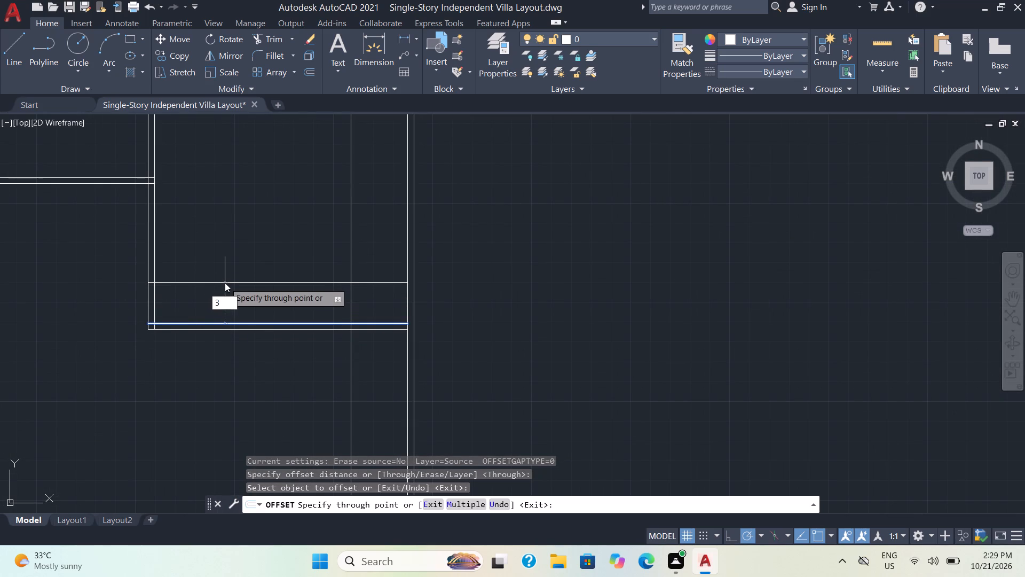
key("apostrophe")
key("Return")
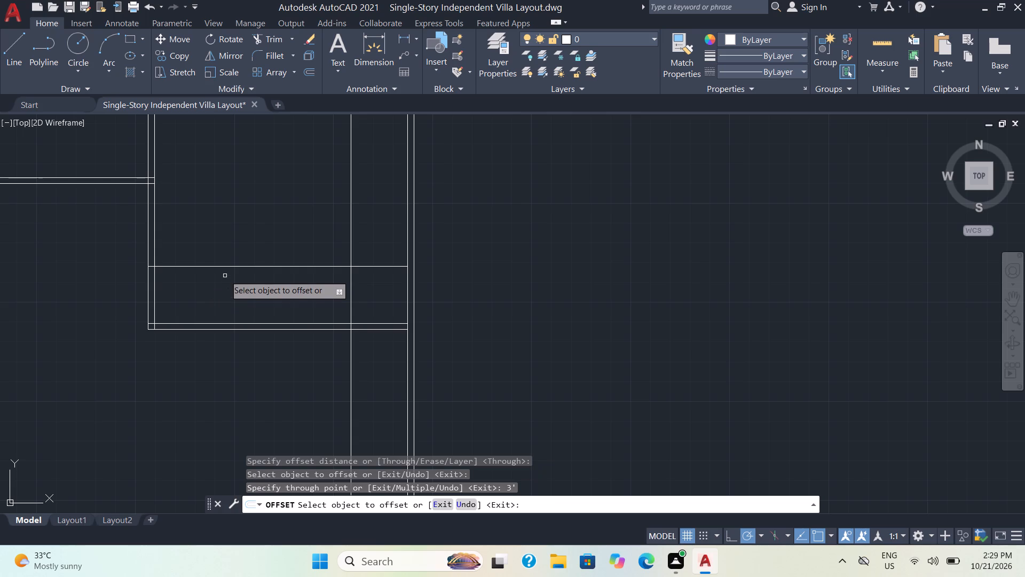
Offset the inner line of the upper right room's left wall 2' into that room.
scroll(222, 193, "down", 2)
middle_click_drag(215, 202, 209, 262)
scroll(227, 224, "up", 2)
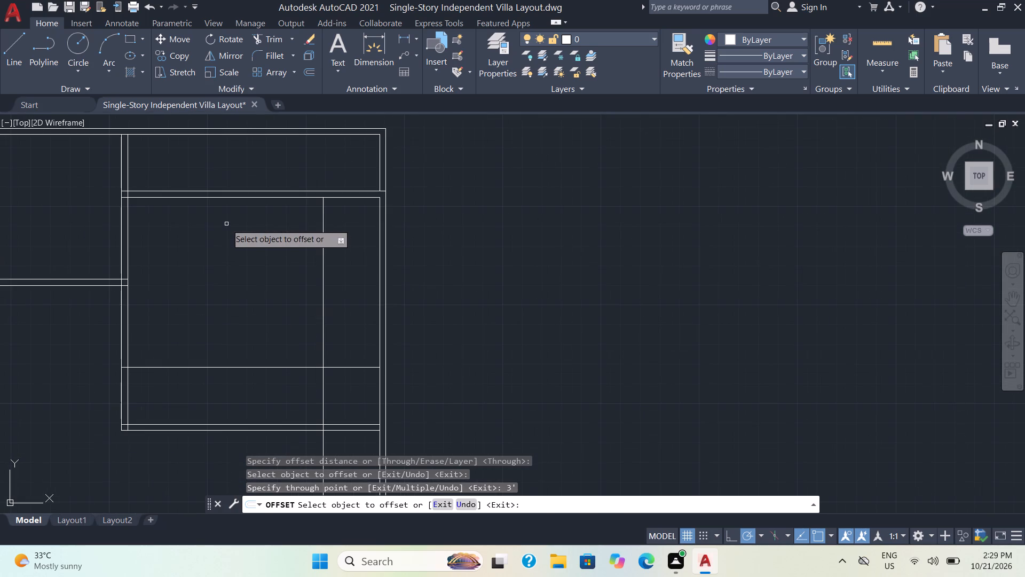
left_click(128, 240)
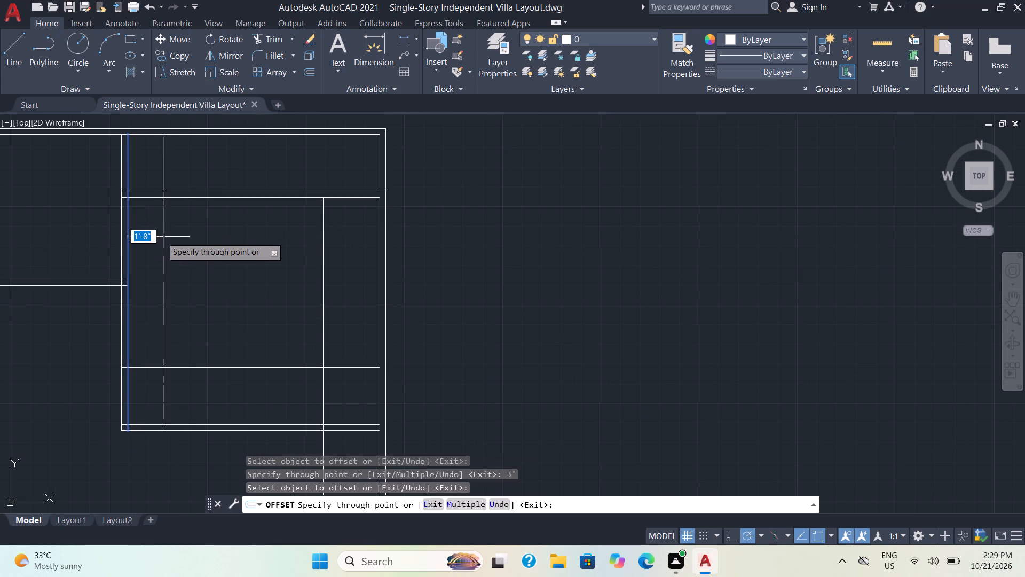
key("2")
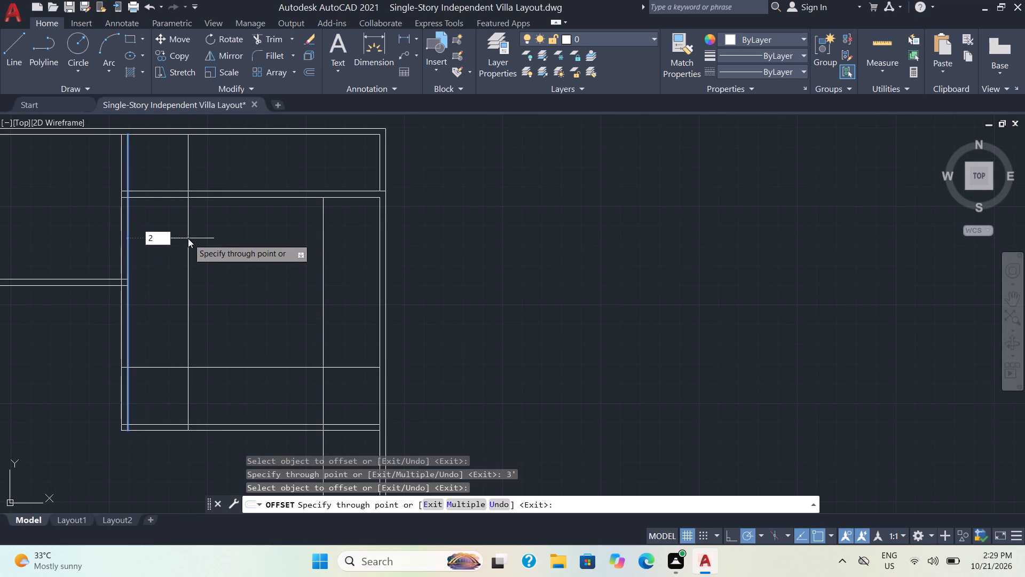
key("apostrophe")
key("Return")
scroll(188, 238, "down", 3)
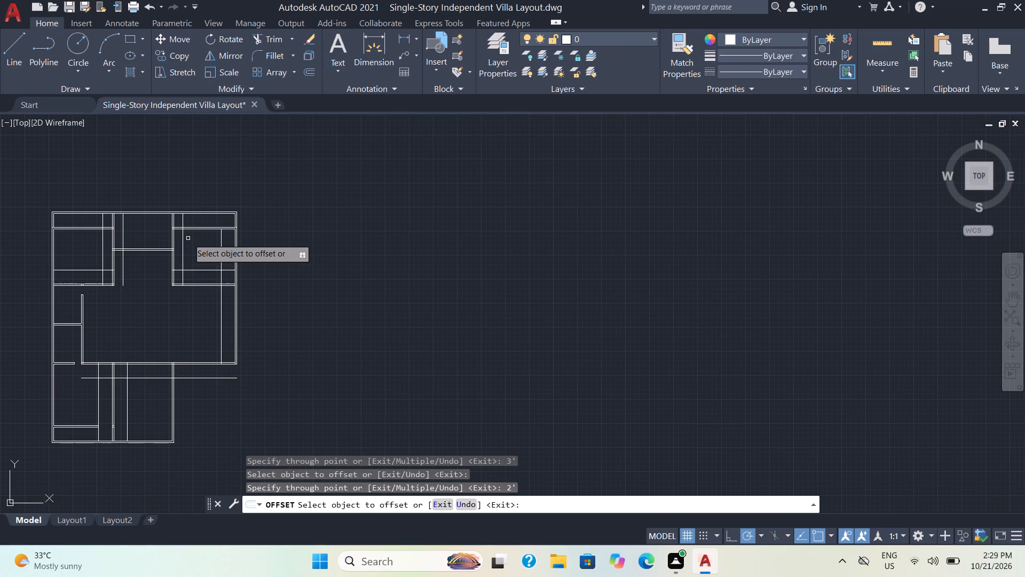
key("Escape")
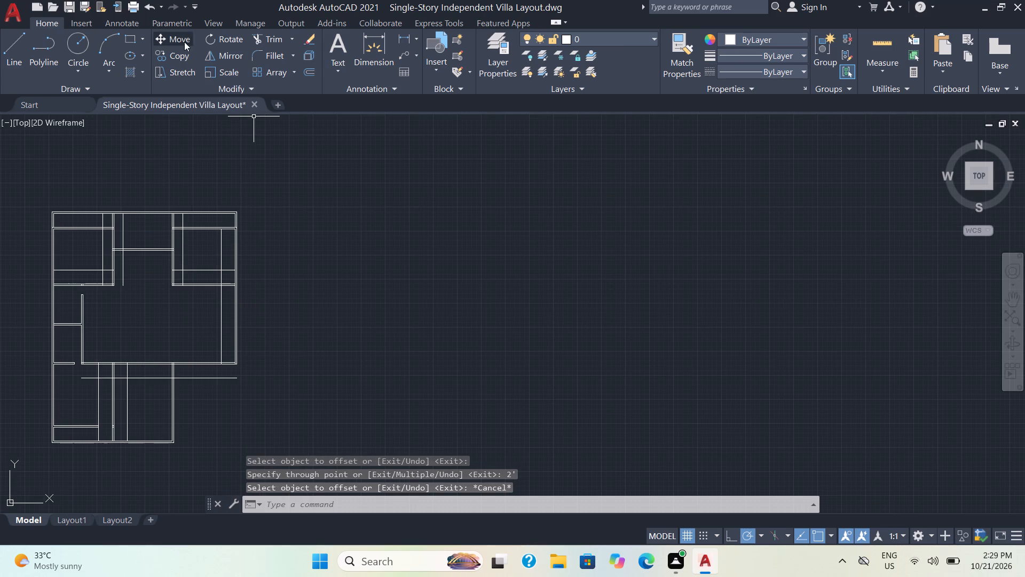
Trim an opening at the left end of the upper middle room's bottom wall up to the 2' guide line, and remove that guide.
left_click(272, 44)
scroll(98, 246, "up", 2)
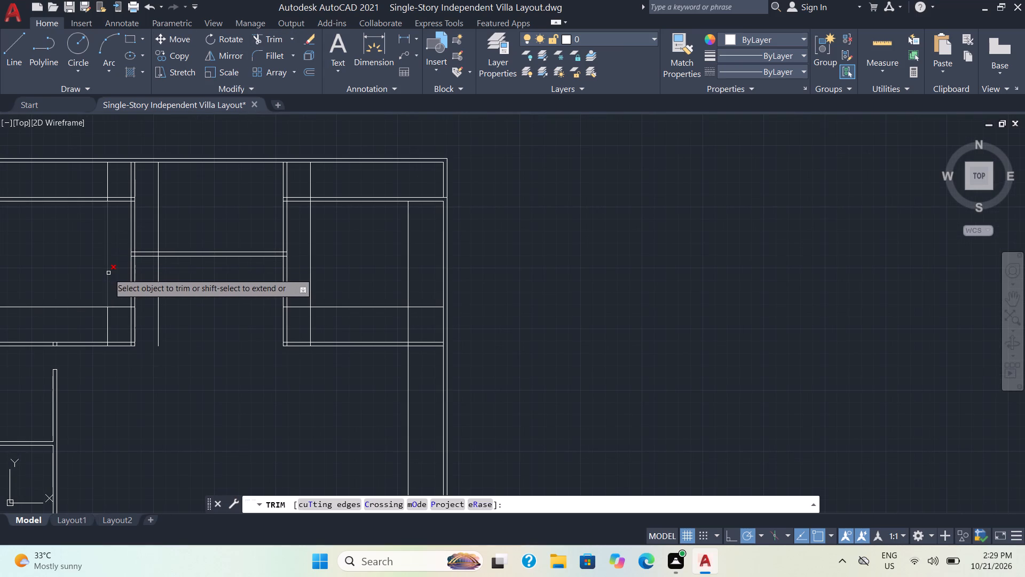
scroll(145, 261, "up", 1)
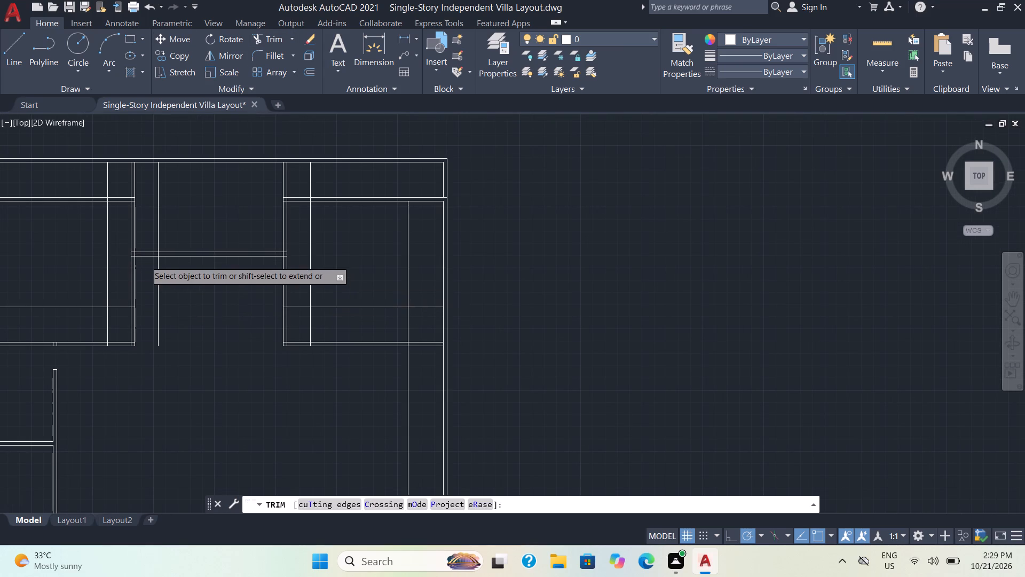
left_click_drag(138, 227, 168, 314)
left_click_drag(160, 217, 258, 214)
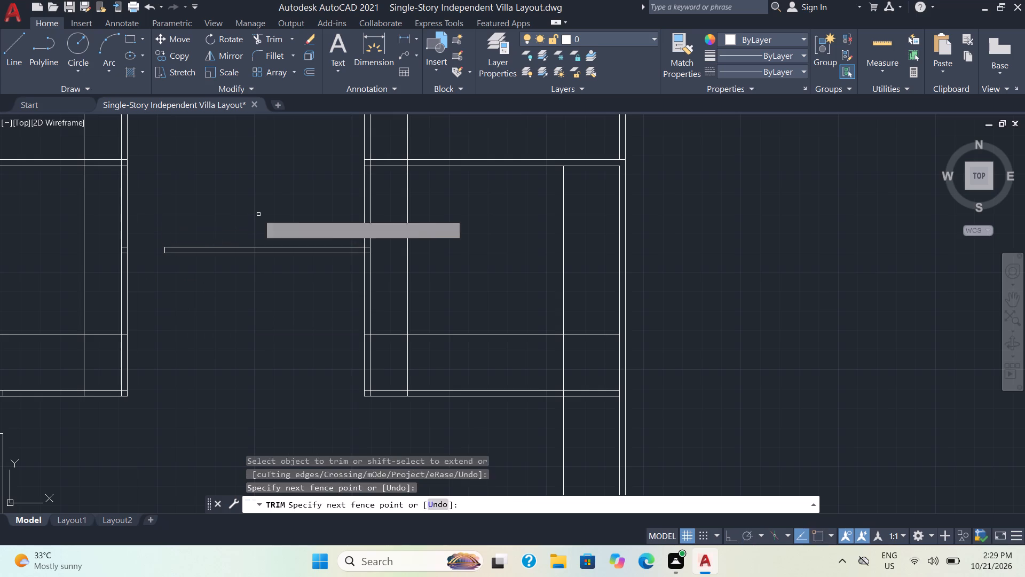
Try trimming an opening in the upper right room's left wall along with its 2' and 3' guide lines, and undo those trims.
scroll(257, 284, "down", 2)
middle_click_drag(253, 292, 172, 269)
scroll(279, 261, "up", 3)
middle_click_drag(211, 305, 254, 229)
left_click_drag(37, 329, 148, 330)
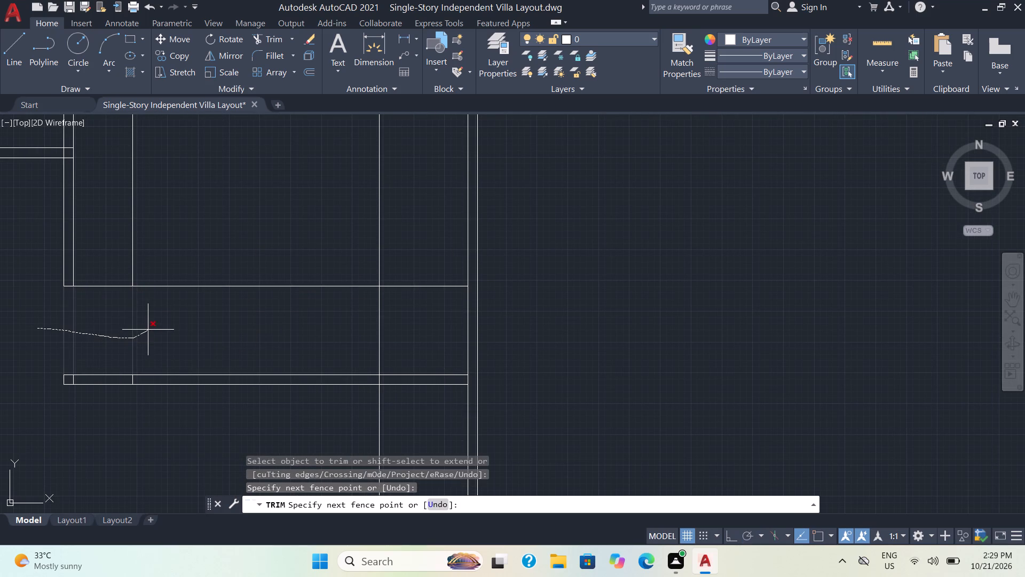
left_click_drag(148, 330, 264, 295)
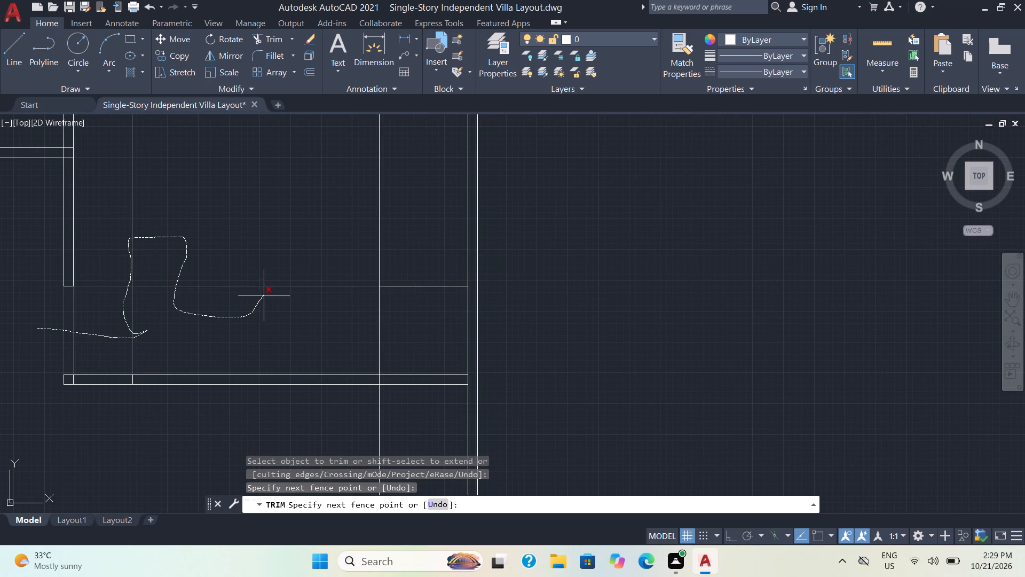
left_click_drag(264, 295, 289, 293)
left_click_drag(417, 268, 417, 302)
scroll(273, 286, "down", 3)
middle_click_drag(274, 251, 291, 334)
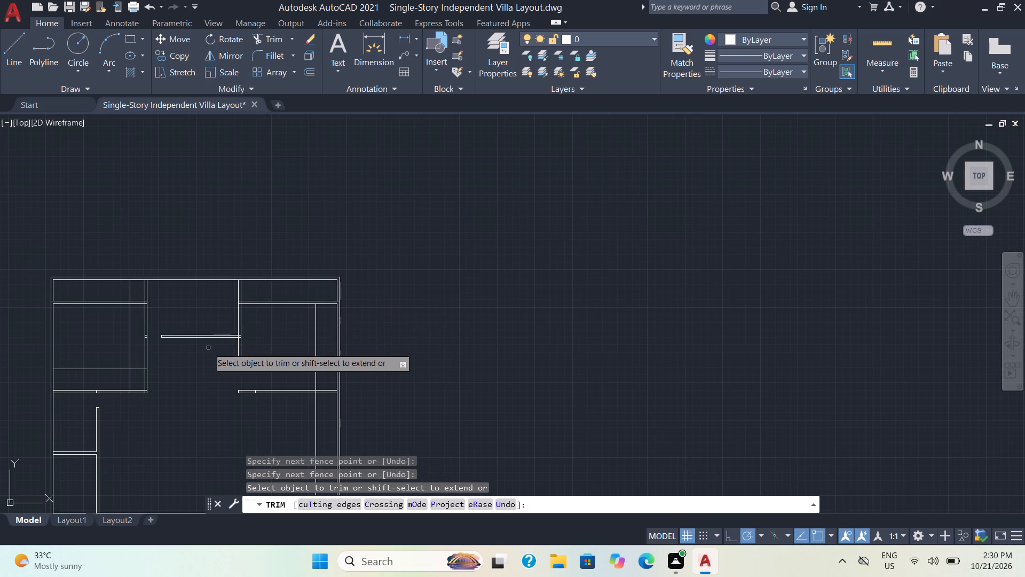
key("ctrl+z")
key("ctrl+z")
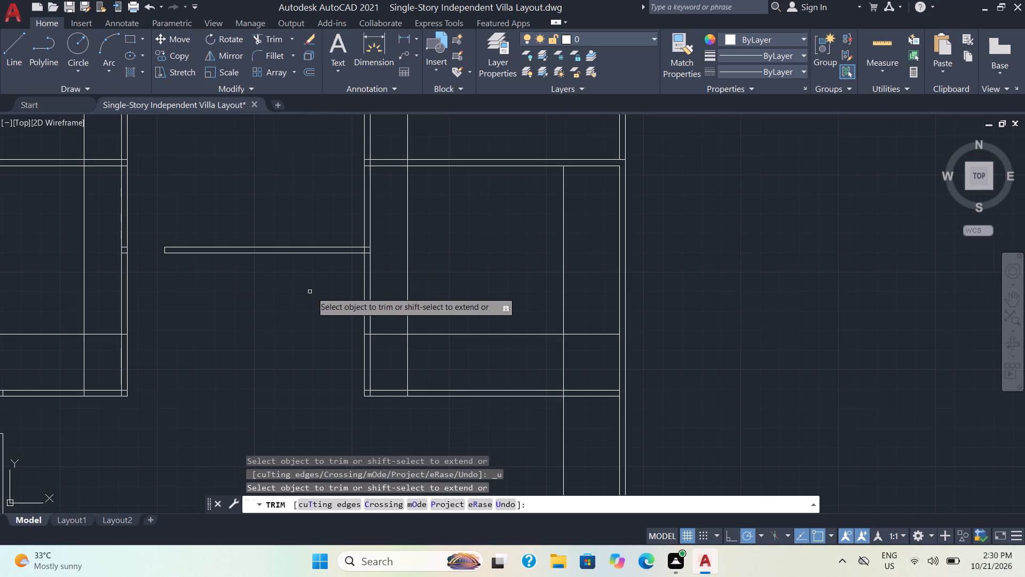
Trim an opening at the left end of the upper right room's top wall up to the 2' guide line, and trim that guide's upper portions.
scroll(477, 284, "up", 1)
middle_click_drag(461, 260, 479, 349)
left_click_drag(348, 161, 352, 200)
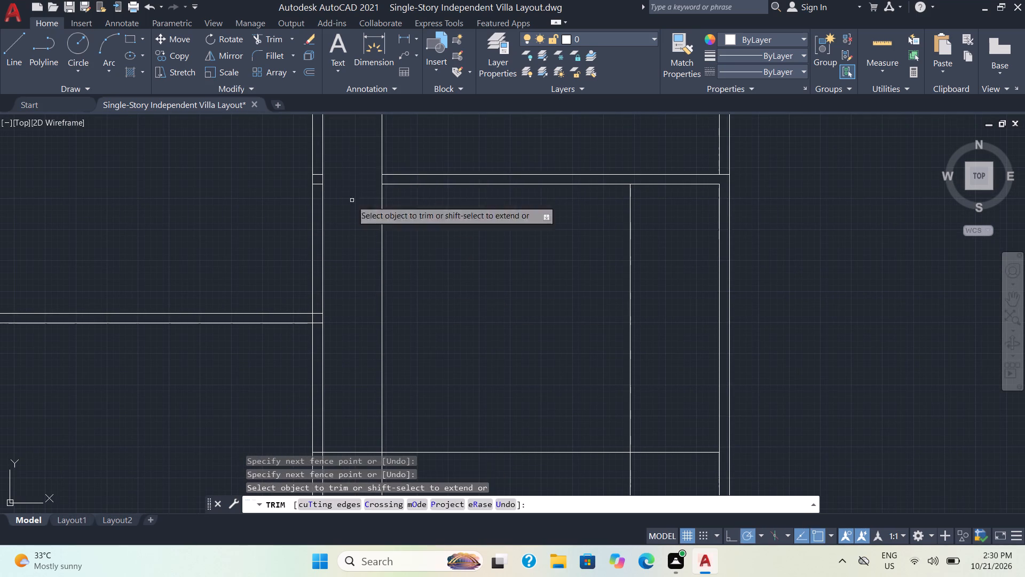
left_click_drag(374, 139, 415, 132)
left_click_drag(337, 221, 421, 241)
scroll(423, 272, "down", 4)
Trim a 3' opening in the upper right room's left wall above its bottom wall, and clear the leftover guide lines inside the room.
middle_click_drag(413, 312, 416, 200)
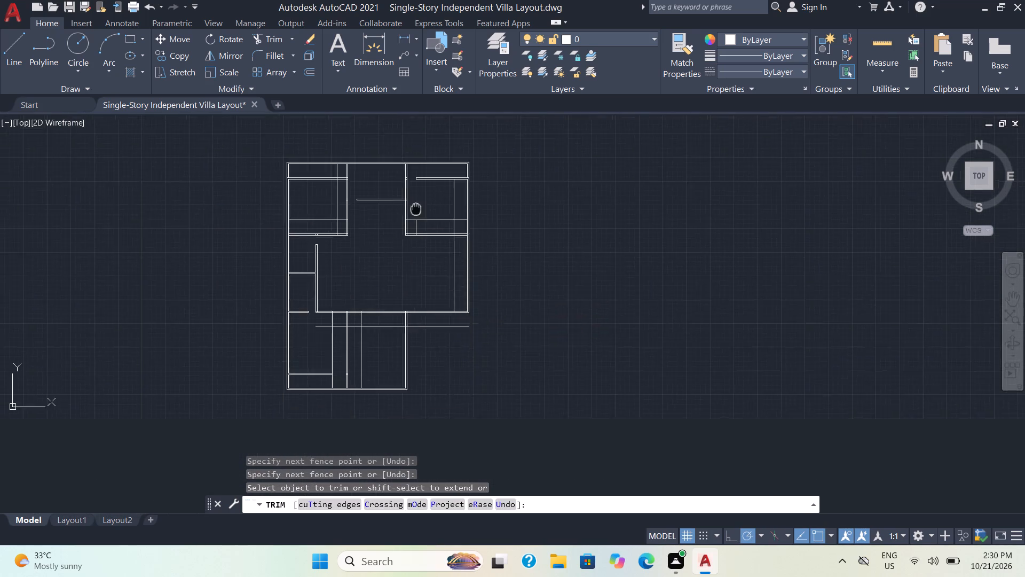
middle_click_drag(416, 200, 414, 230)
scroll(414, 229, "up", 3)
left_click_drag(389, 279, 409, 272)
left_click_drag(411, 267, 421, 223)
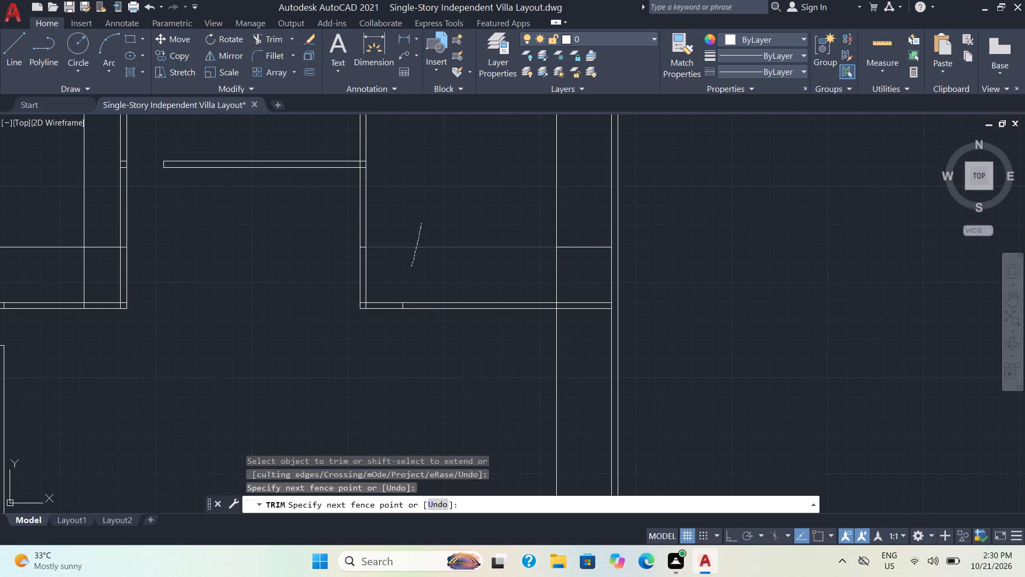
left_click_drag(421, 269, 314, 284)
scroll(479, 253, "up", 1)
scroll(479, 253, "down", 2)
scroll(533, 263, "up", 2)
left_click_drag(550, 208, 542, 258)
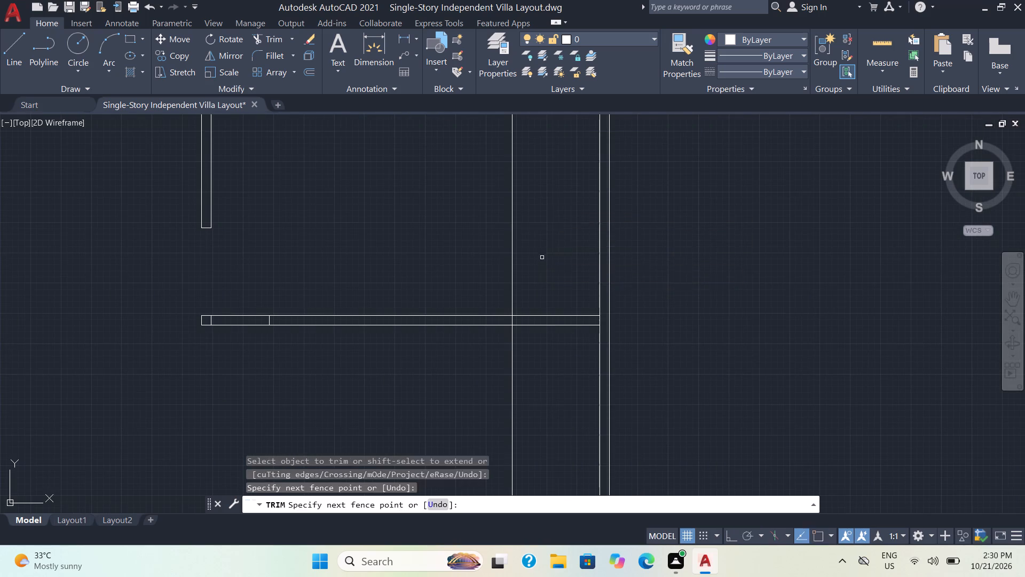
Trim a 3' opening at the right end of the large central room's bottom wall, between the guide line and the outer wall.
scroll(541, 260, "down", 2)
middle_click_drag(455, 231, 413, 190)
scroll(412, 240, "down", 1)
scroll(421, 328, "up", 2)
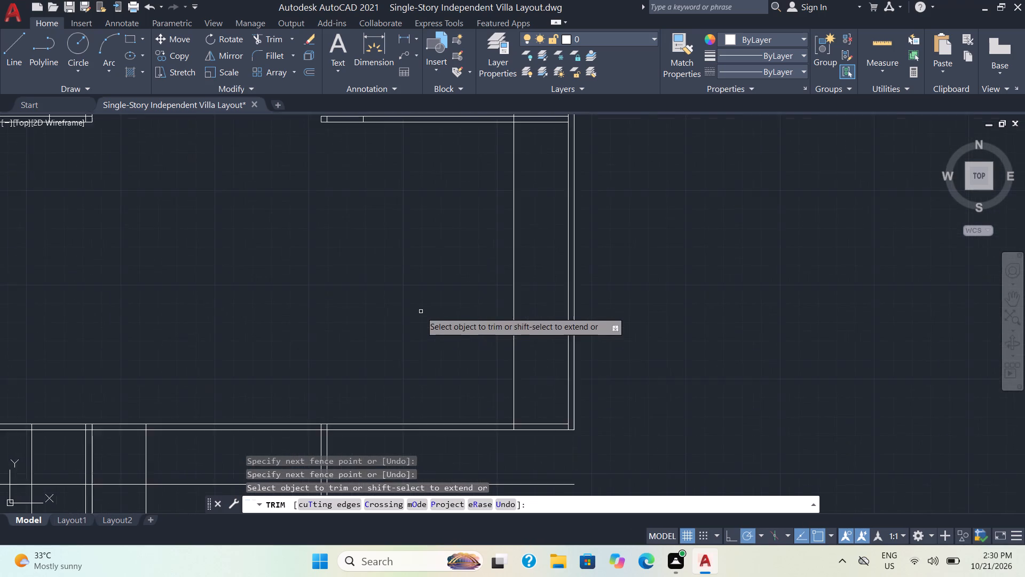
scroll(427, 316, "down", 1)
middle_click_drag(423, 273, 390, 156)
scroll(461, 332, "up", 2)
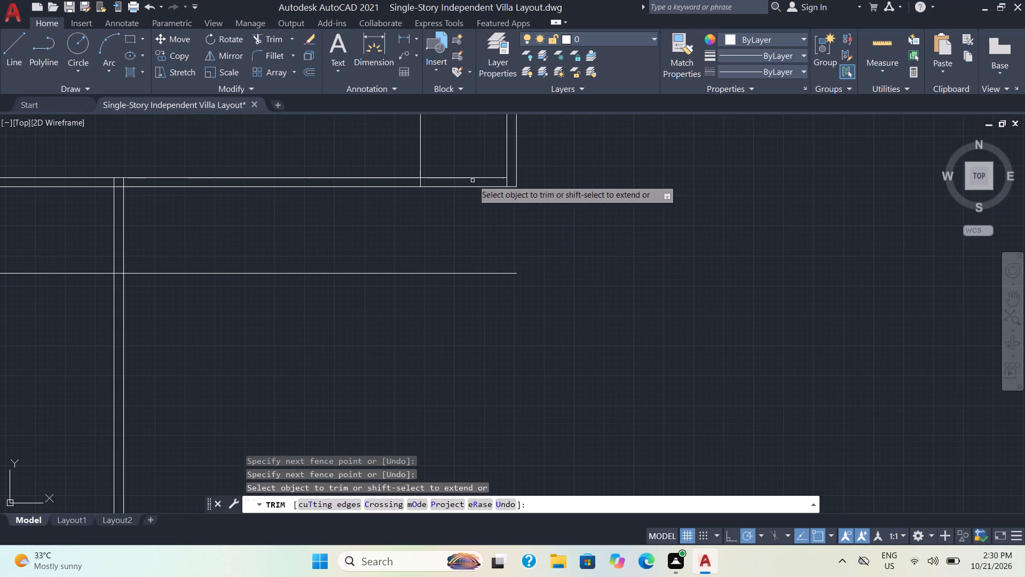
left_click_drag(464, 152, 470, 219)
Trim openings in the large central room's bottom wall on both sides of the wall dividing the two lower rooms, up to the guide lines.
scroll(470, 222, "down", 3)
middle_click_drag(340, 227, 429, 227)
scroll(402, 255, "up", 3)
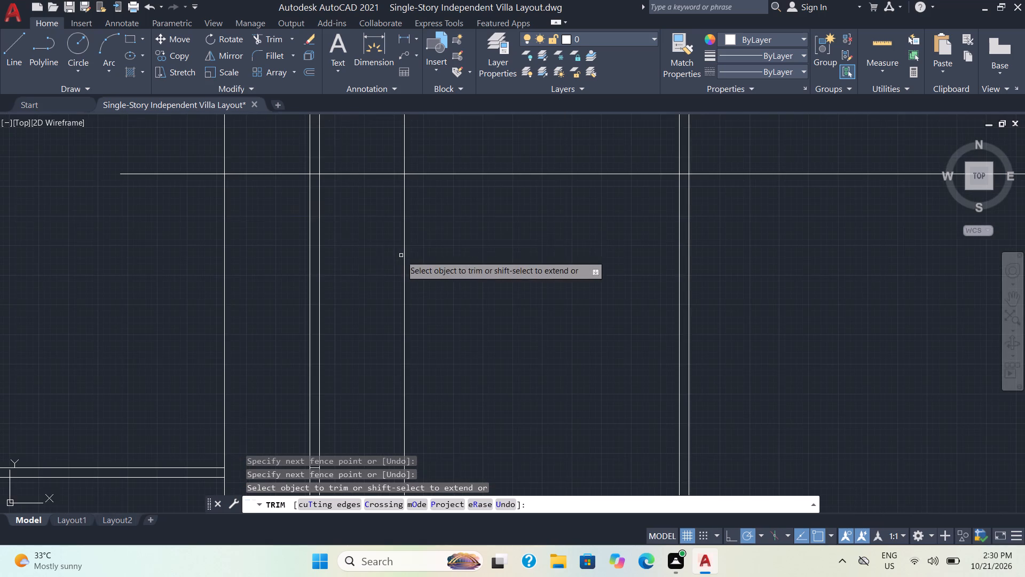
scroll(365, 235, "down", 4)
scroll(357, 217, "up", 3)
left_click_drag(371, 183, 373, 233)
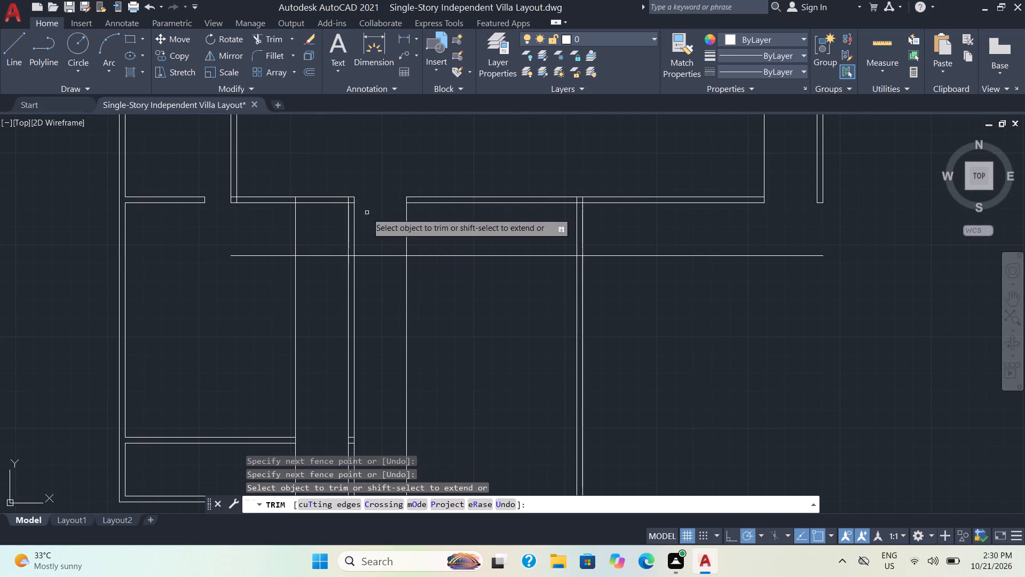
left_click_drag(324, 184, 313, 222)
Trim away the guide line pieces below the new openings, including the vertical guide and the 3' line crossing the lower right room.
left_click_drag(297, 227, 303, 255)
left_click_drag(299, 244, 268, 288)
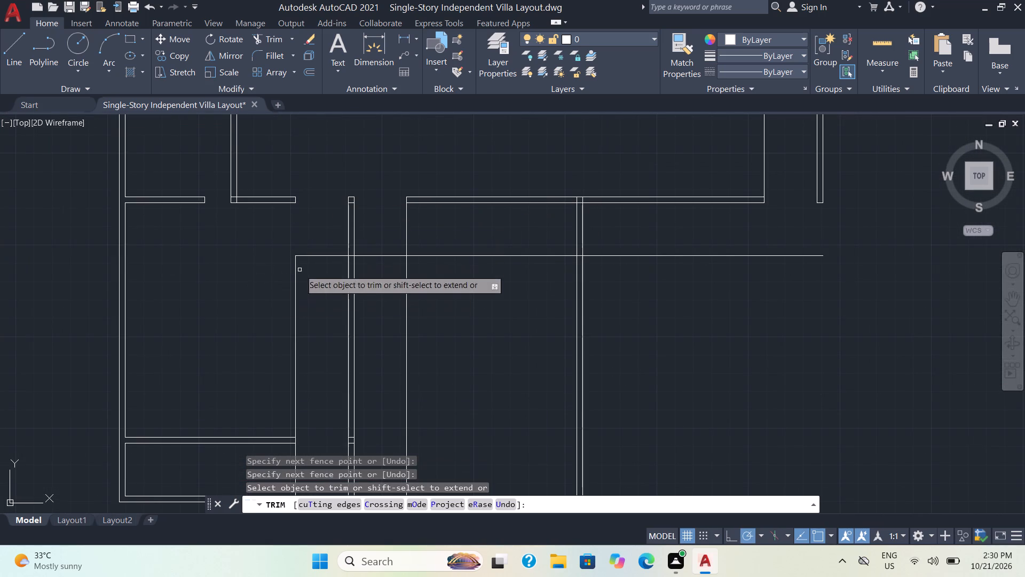
left_click_drag(390, 238, 459, 277)
left_click_drag(426, 241, 471, 245)
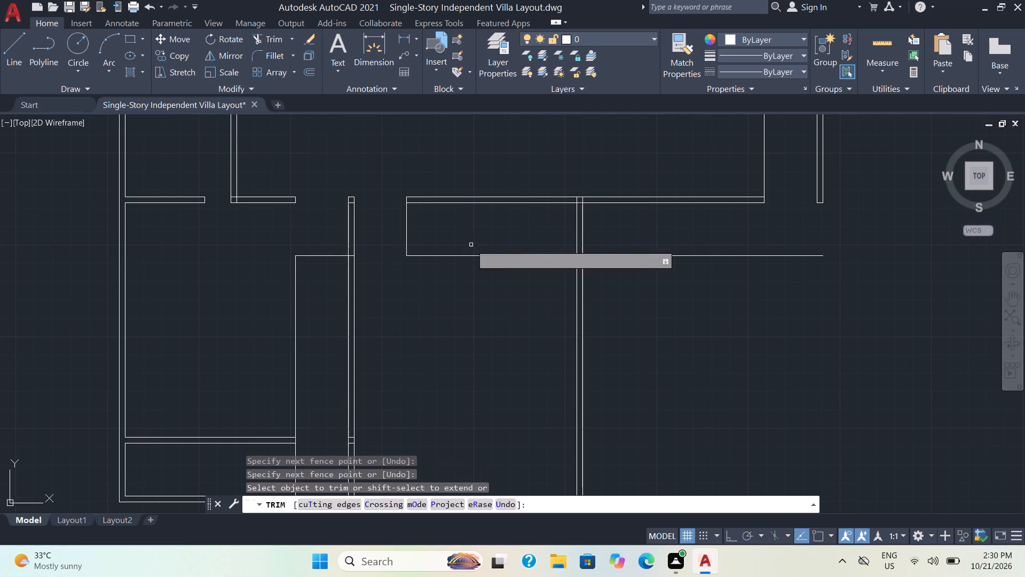
left_click_drag(471, 248, 471, 278)
left_click_drag(415, 233, 407, 236)
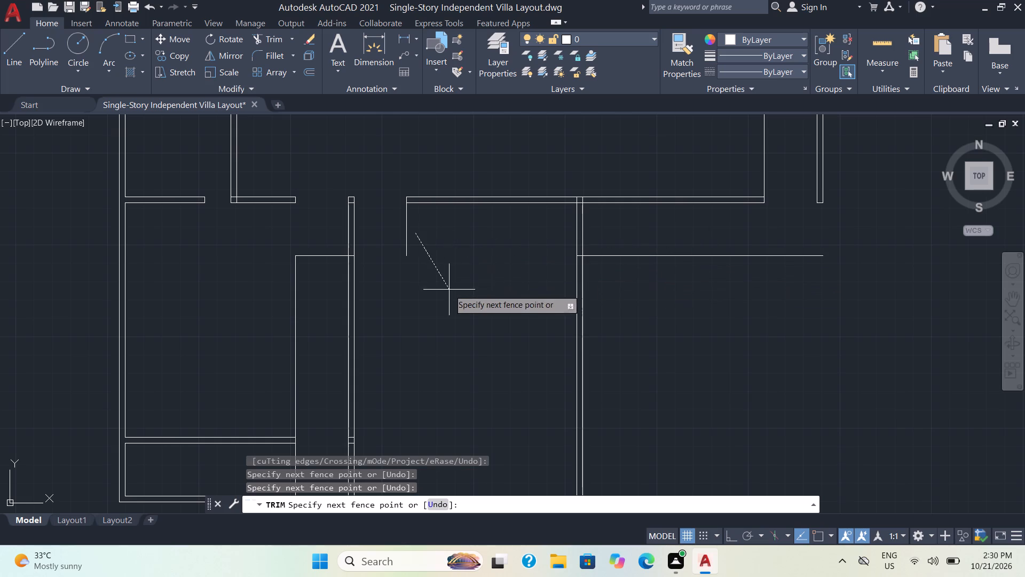
left_click(403, 236)
Trim a 3' opening at the top of the lower right room's right wall and remove the 3' guide line extending beyond it.
left_click_drag(568, 239, 624, 238)
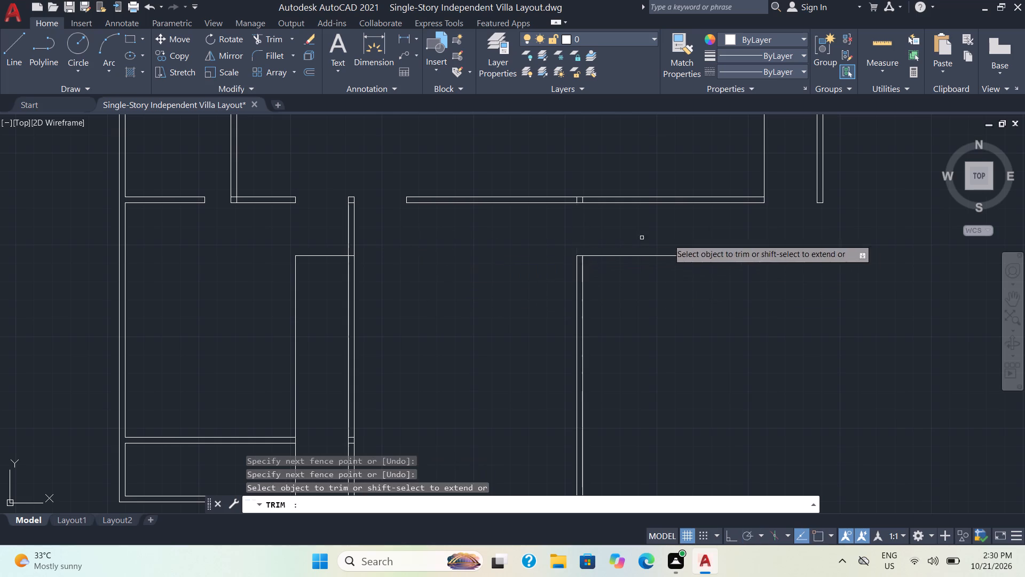
left_click_drag(676, 252, 682, 294)
scroll(446, 304, "down", 2)
middle_click_drag(439, 307, 529, 249)
scroll(459, 292, "up", 3)
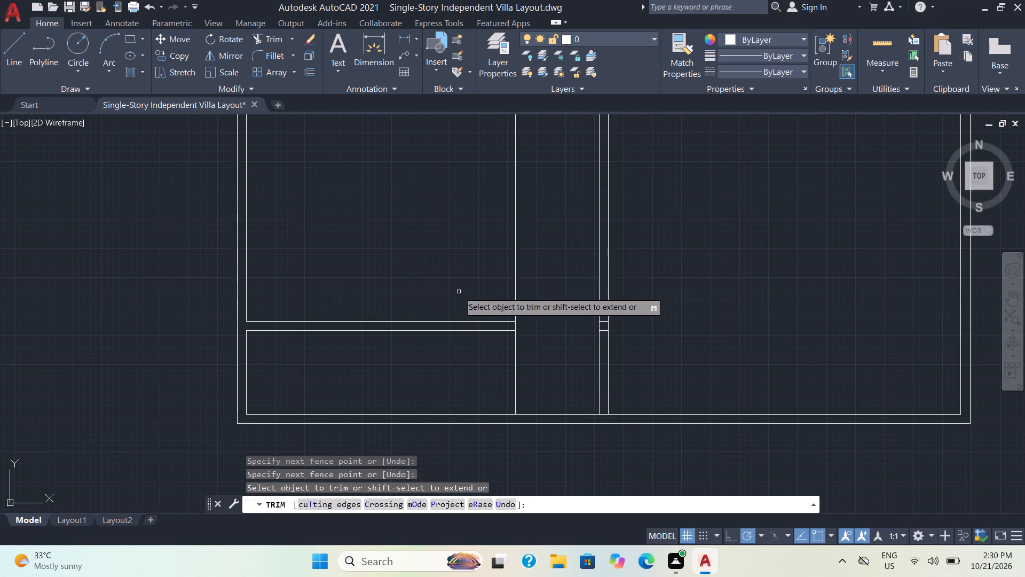
Trim away the guide lines left in the lower left room: the vertical guide above and below the partition and the horizontal piece near the top.
left_click_drag(532, 360, 437, 359)
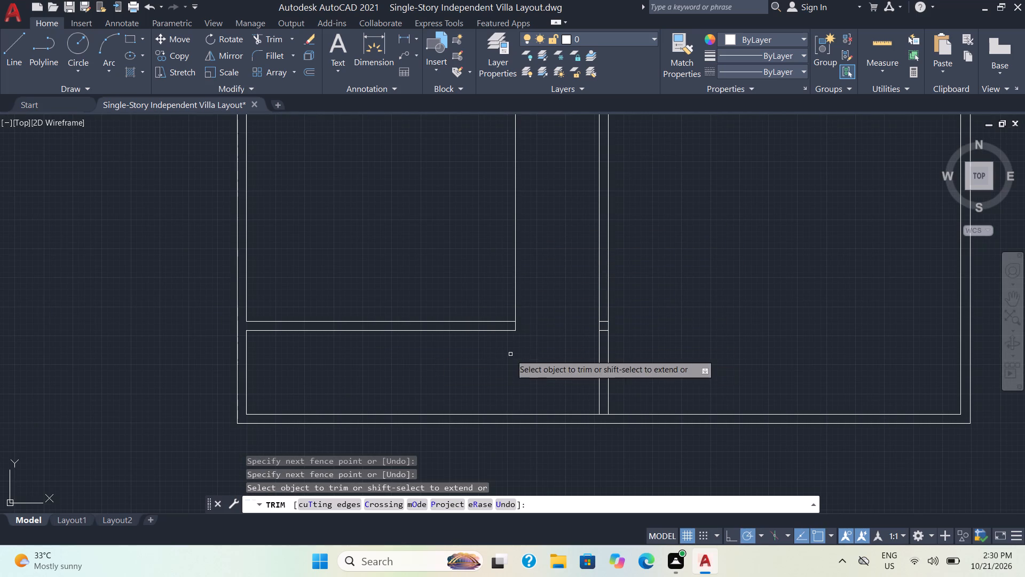
scroll(534, 236, "down", 2)
middle_click_drag(527, 217, 523, 309)
scroll(564, 367, "up", 2)
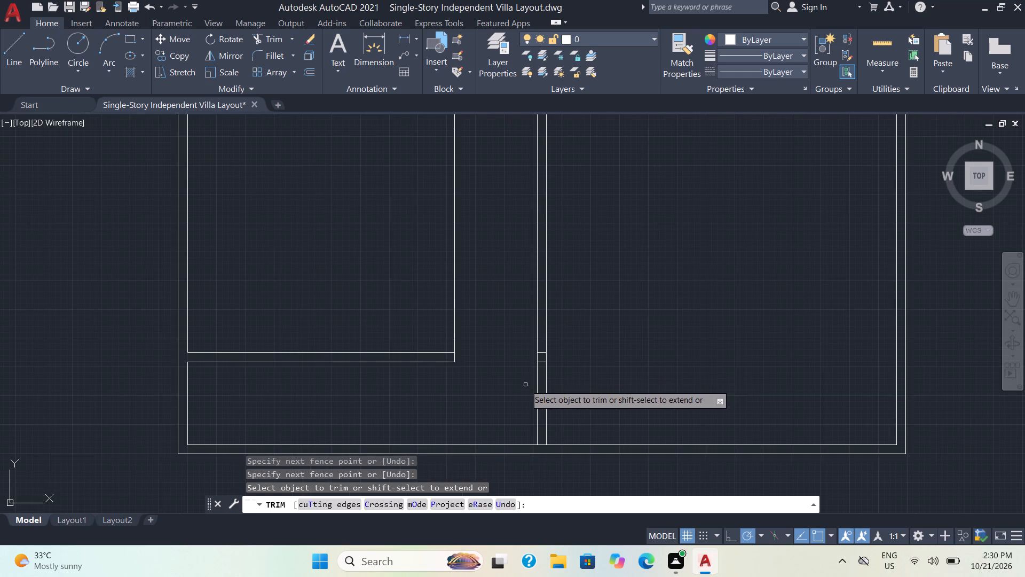
left_click_drag(525, 385, 598, 397)
key("ctrl+z")
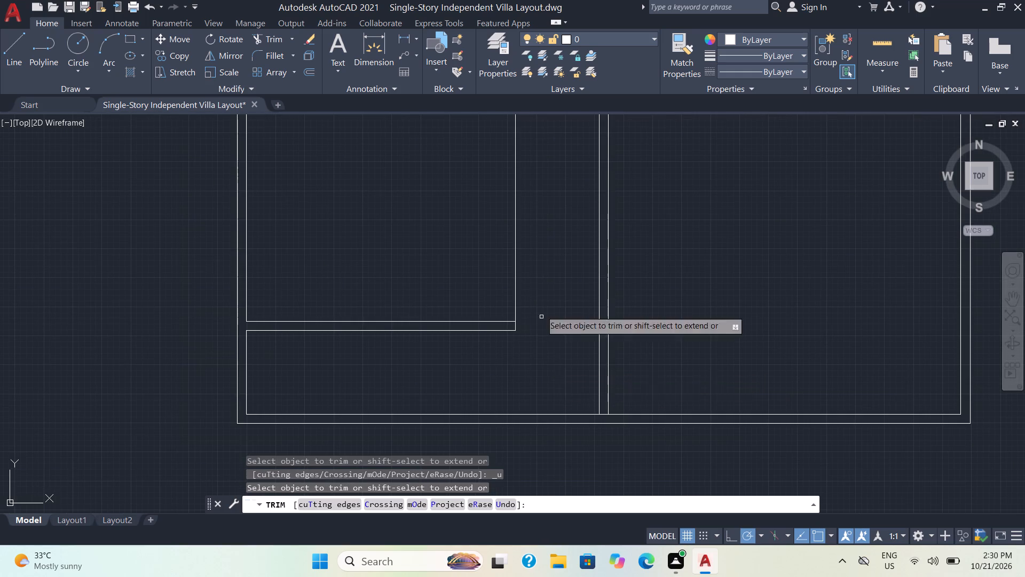
scroll(521, 252, "down", 2)
middle_click(491, 330)
middle_click_drag(535, 227, 493, 301)
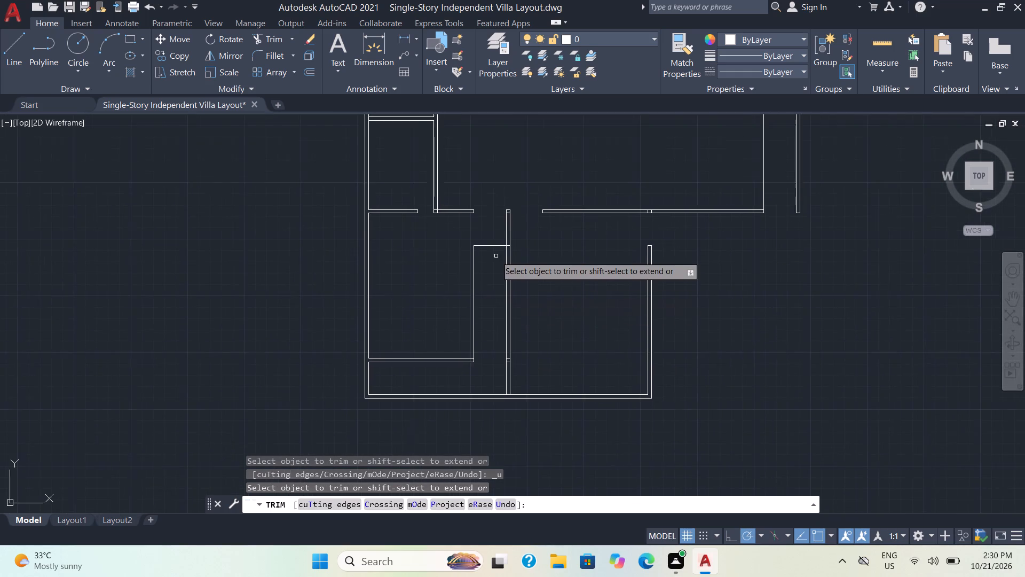
scroll(496, 254, "up", 2)
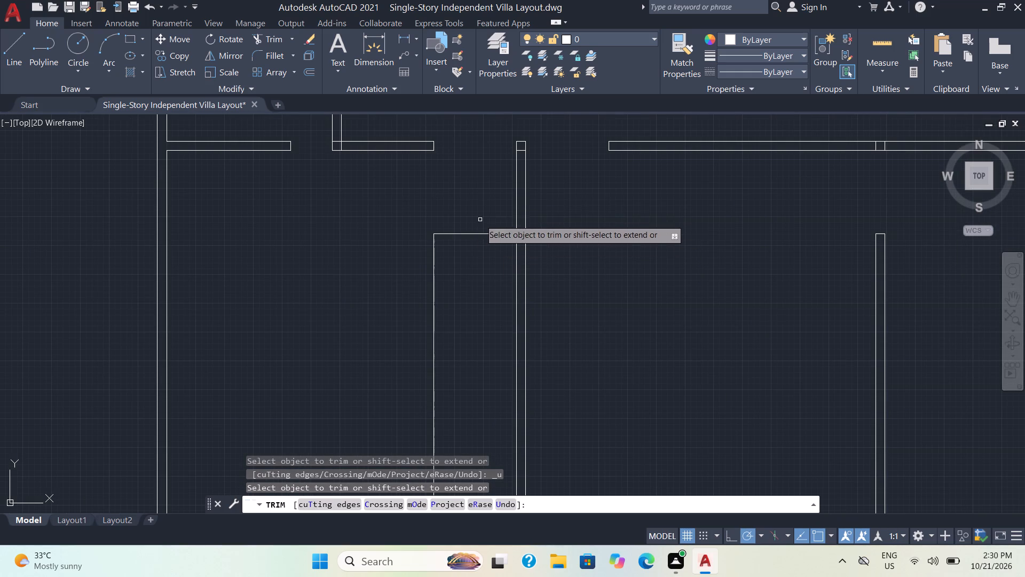
left_click_drag(472, 210, 456, 267)
left_click_drag(454, 274, 395, 353)
Trim away the vertical guide line running through the right side of the large central room and the upper right room.
scroll(434, 217, "down", 3)
middle_click_drag(420, 251, 397, 359)
scroll(400, 201, "up", 2)
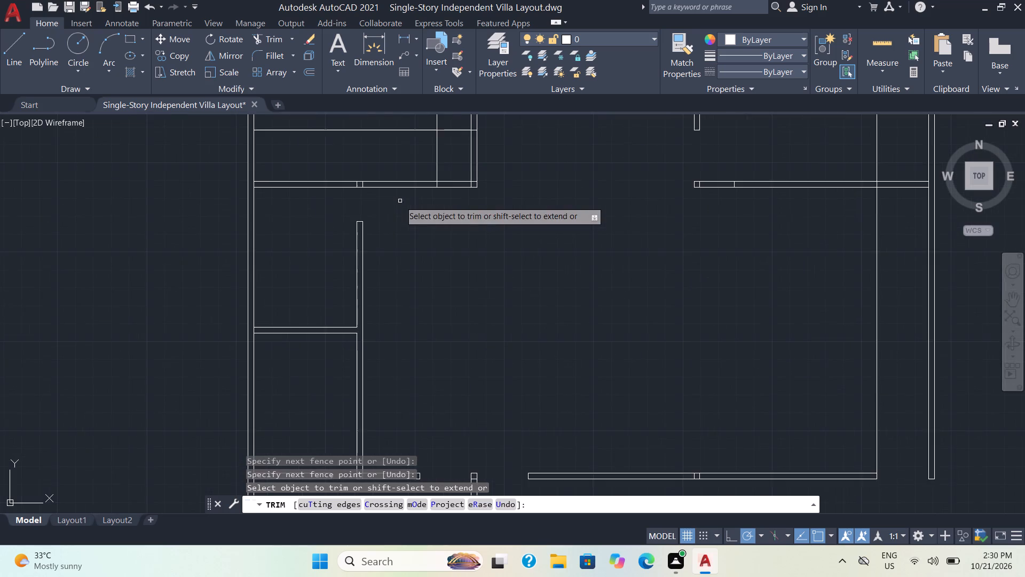
middle_click_drag(402, 214, 417, 334)
scroll(446, 269, "up", 2)
scroll(532, 292, "down", 3)
scroll(683, 311, "down", 1)
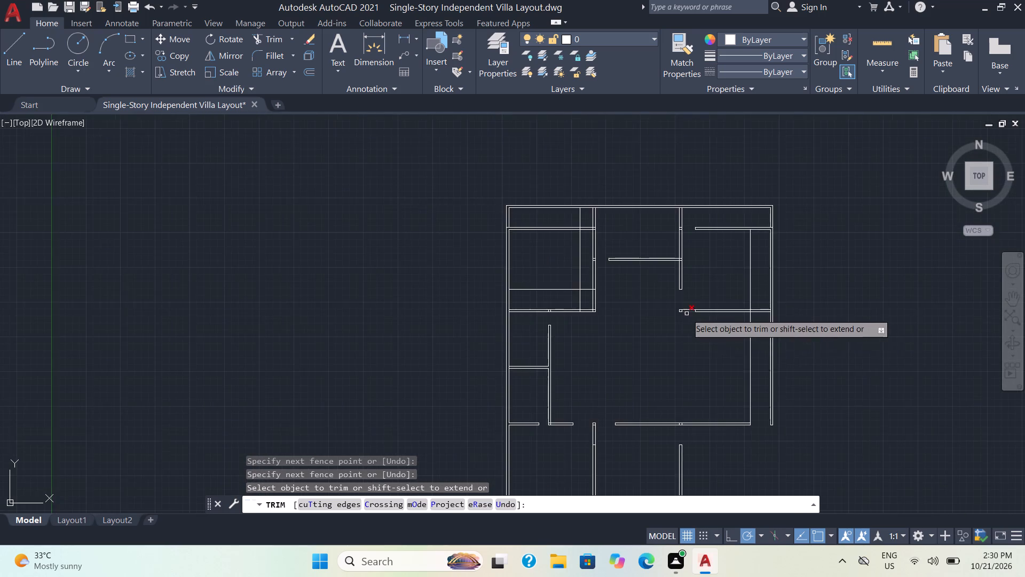
scroll(699, 330, "up", 3)
scroll(856, 346, "down", 2)
left_click_drag(885, 338, 833, 363)
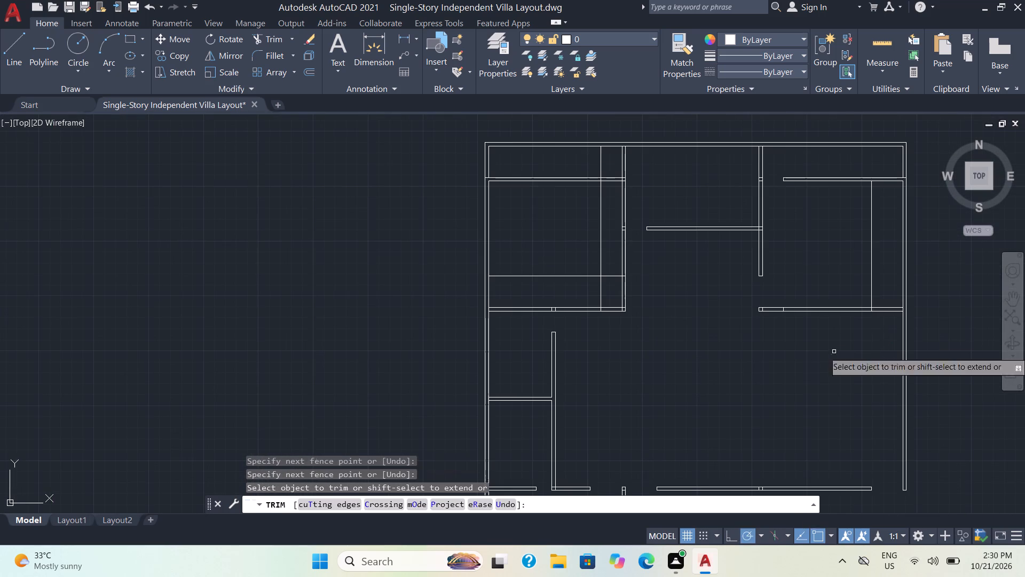
left_click_drag(883, 233, 779, 271)
Trim an opening at the right end of the upper left room's top partition and remove the vertical guide above and below it.
scroll(649, 317, "down", 2)
scroll(635, 318, "up", 4)
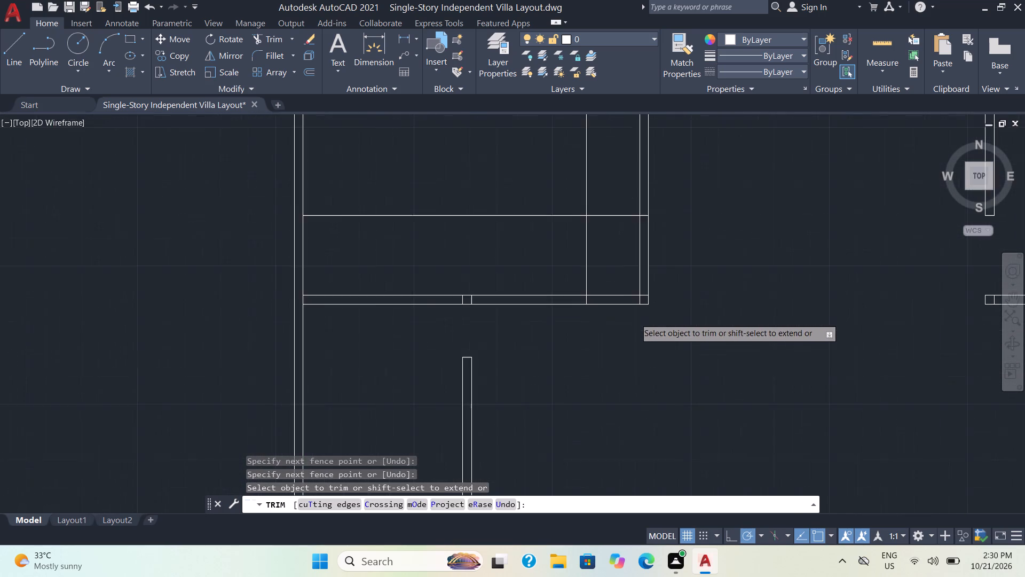
scroll(635, 318, "up", 1)
scroll(635, 318, "down", 1)
middle_click_drag(638, 403, 638, 415)
middle_click_drag(600, 213, 606, 340)
scroll(611, 267, "up", 1)
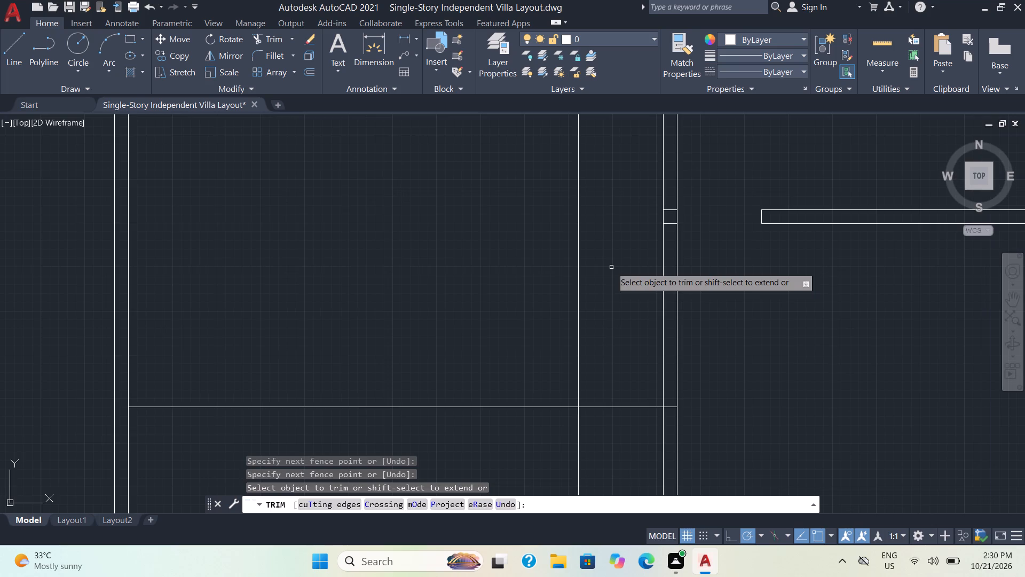
middle_click_drag(609, 277, 611, 334)
scroll(606, 318, "down", 3)
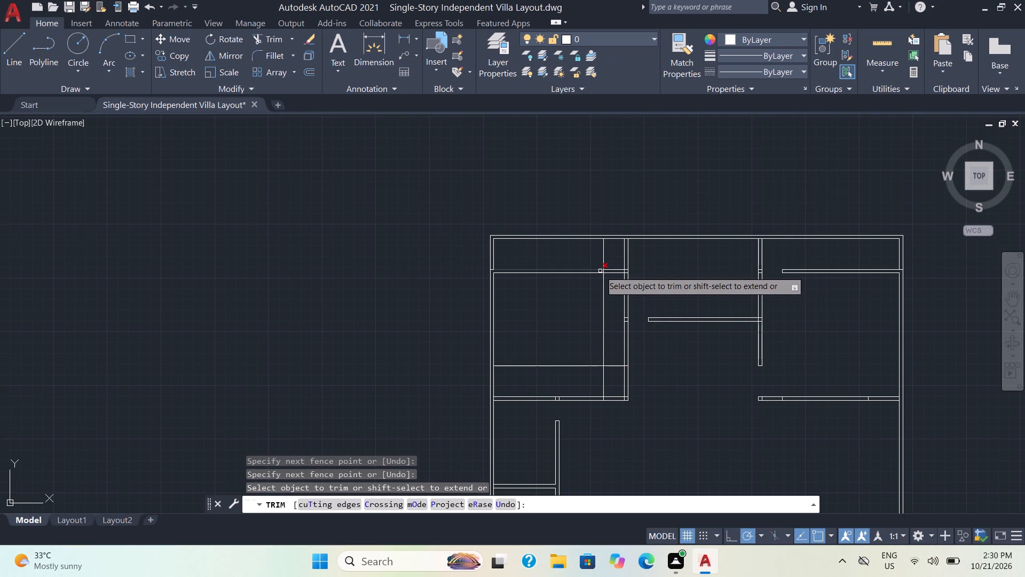
left_click_drag(614, 263, 610, 301)
left_click_drag(612, 334, 551, 343)
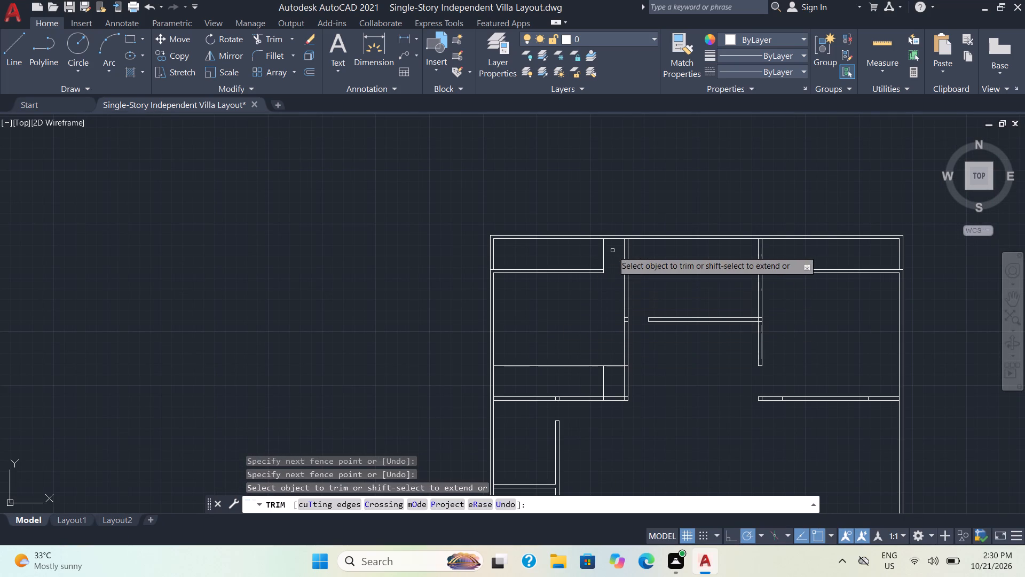
left_click_drag(612, 251, 581, 256)
Trim an opening at the bottom of the upper left room's right wall and remove the remaining guide pieces, including the stub inside the bottom wall.
scroll(613, 378, "up", 2)
left_click_drag(619, 388, 657, 387)
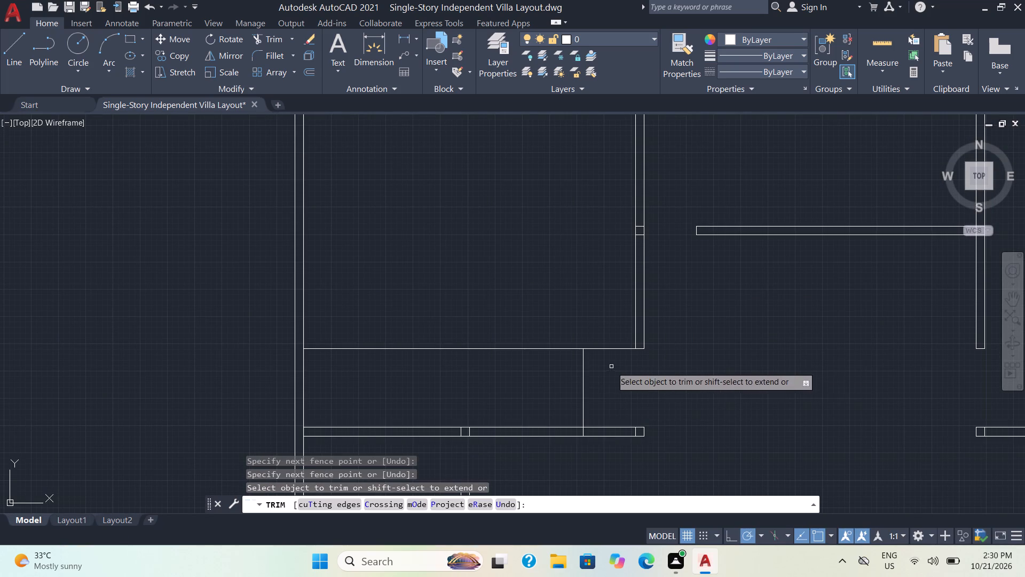
left_click_drag(596, 373, 569, 381)
left_click_drag(564, 327, 563, 363)
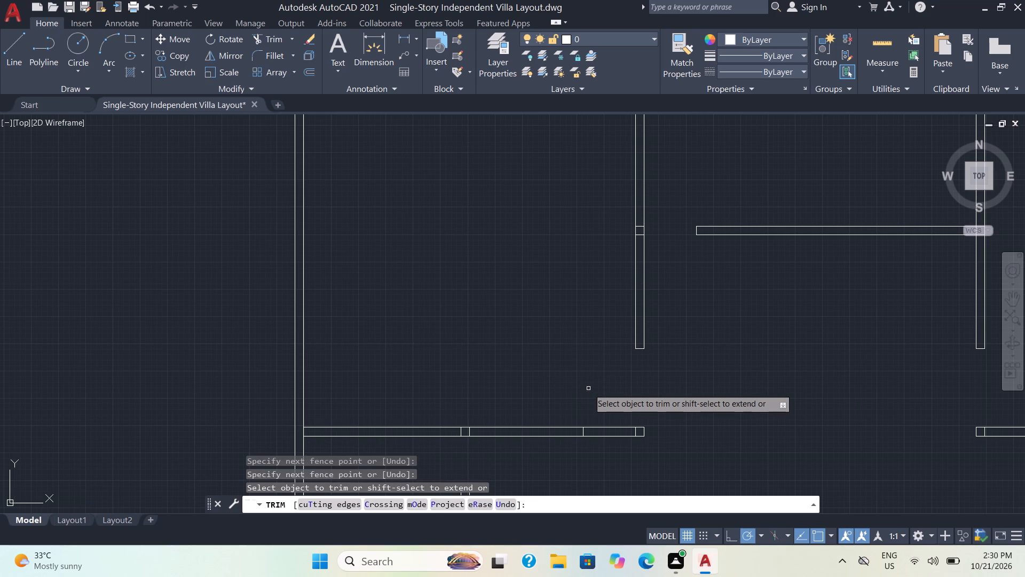
scroll(588, 388, "down", 1)
middle_click_drag(561, 365, 539, 313)
scroll(550, 350, "up", 3)
left_click(598, 402)
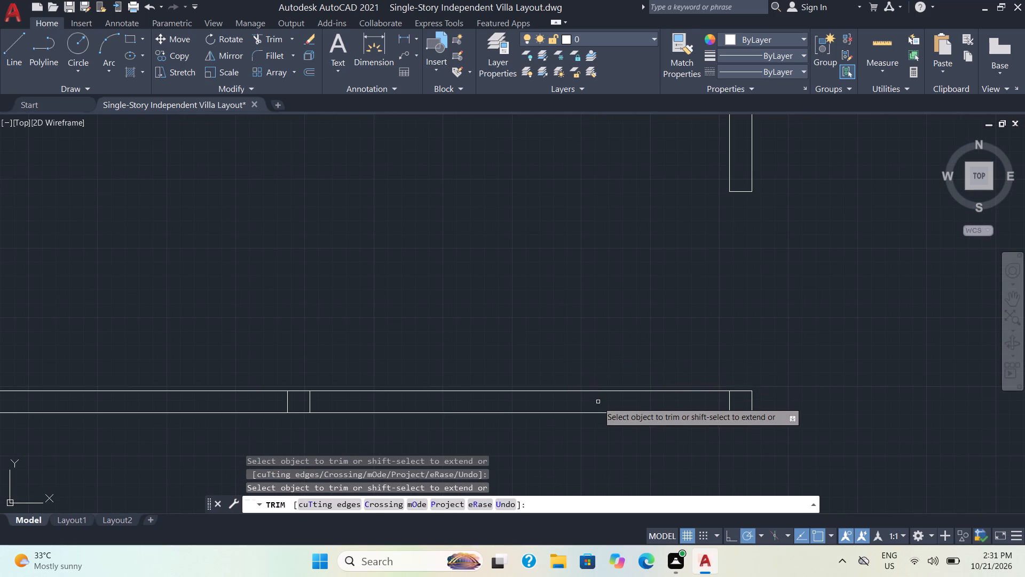
Trim the short leftover lines across the upper left room's right wall, level with the upper middle partition.
scroll(628, 283, "down", 2)
middle_click_drag(626, 284, 490, 341)
scroll(490, 341, "down", 1)
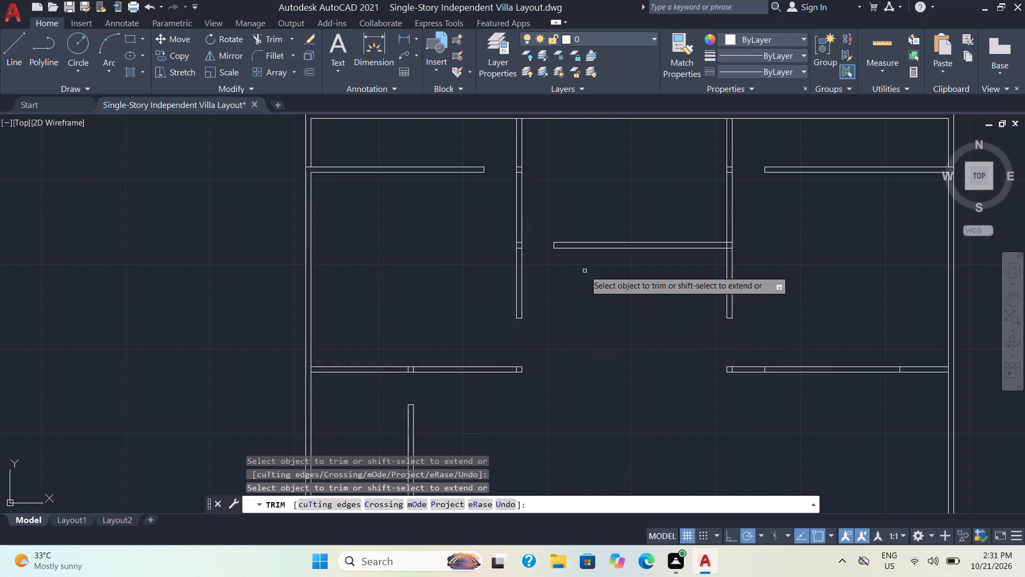
scroll(585, 266, "up", 3)
left_click_drag(317, 172, 307, 223)
Examine the whole plan for leftover guide lines and check the trimmed door openings.
scroll(337, 201, "down", 4)
middle_click_drag(343, 189, 337, 313)
scroll(340, 260, "up", 3)
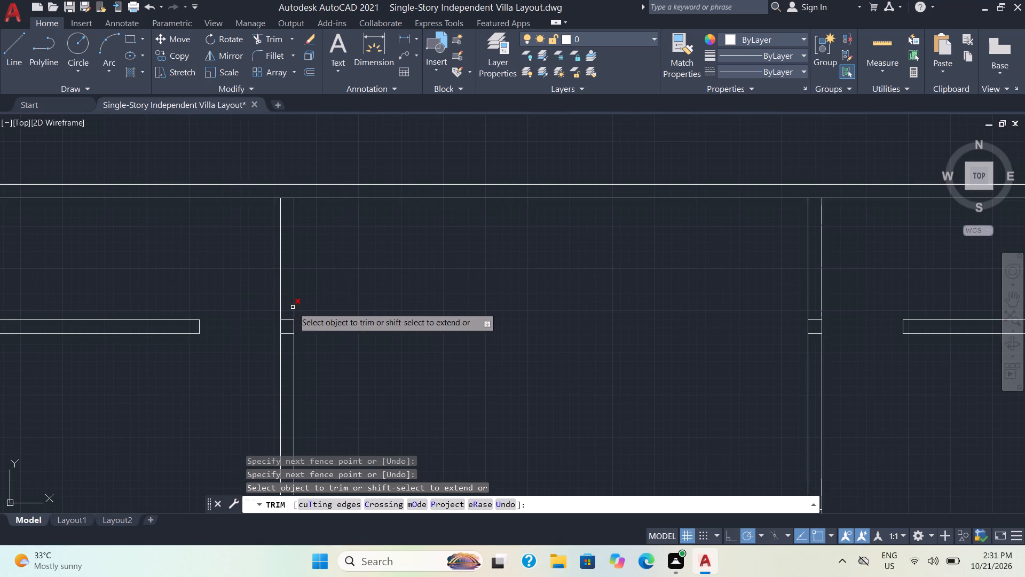
scroll(410, 317, "down", 5)
scroll(387, 359, "up", 3)
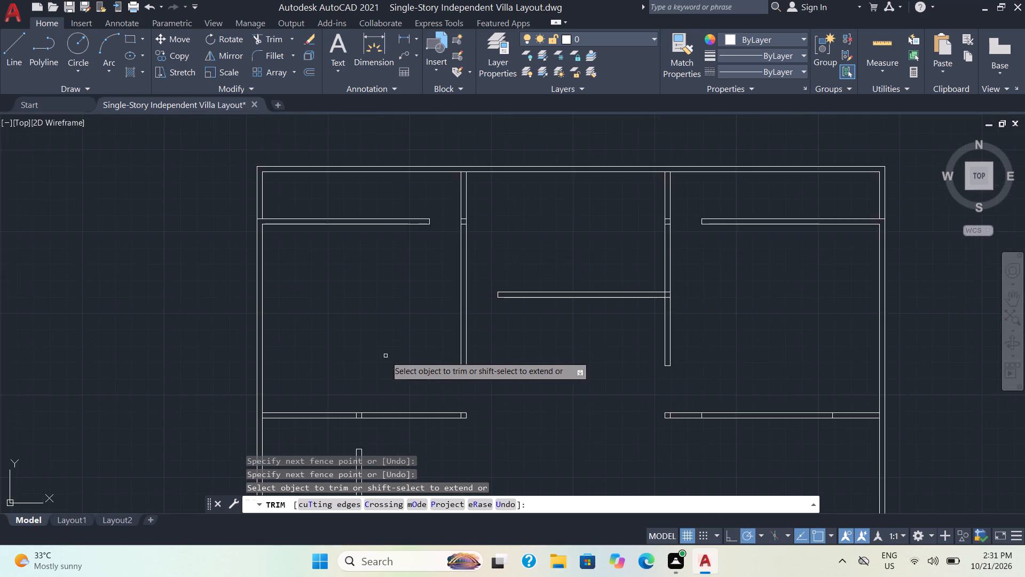
scroll(385, 356, "up", 1)
middle_click_drag(626, 389, 490, 315)
scroll(512, 308, "down", 4)
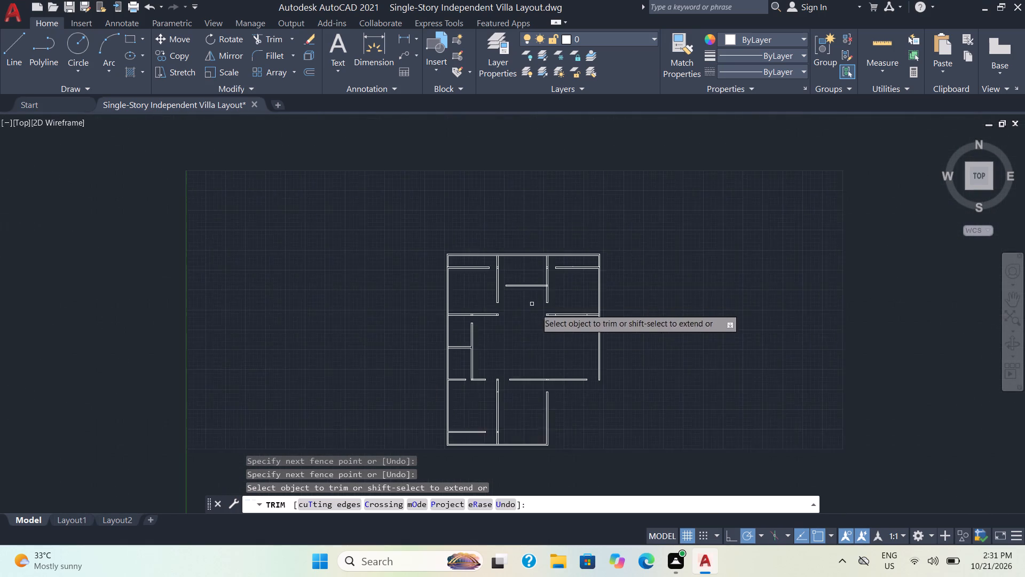
scroll(604, 374, "up", 3)
scroll(370, 174, "up", 1)
middle_click_drag(368, 179, 387, 294)
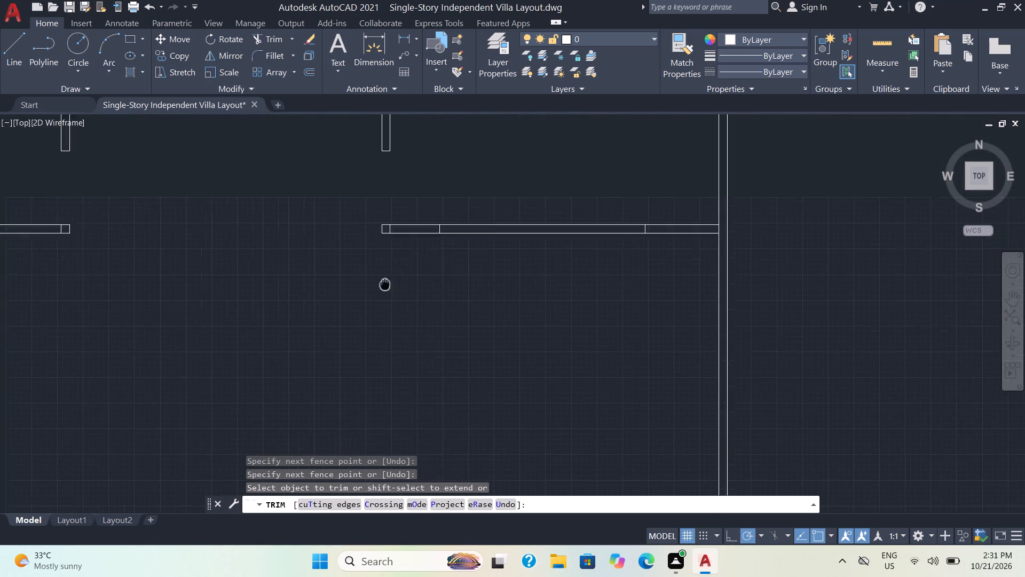
middle_click_drag(387, 294, 389, 301)
scroll(406, 291, "down", 4)
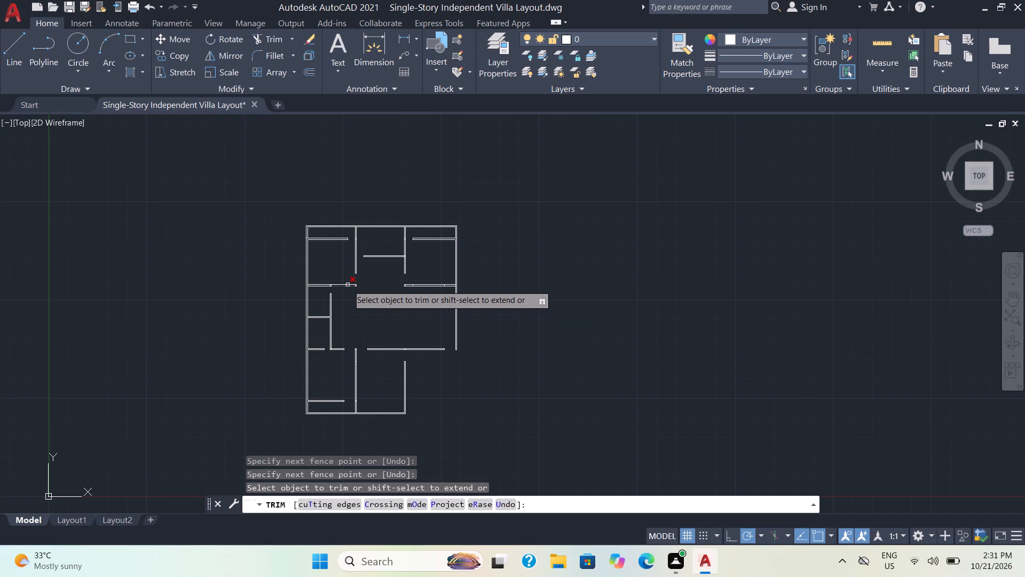
scroll(411, 305, "down", 2)
middle_click_drag(411, 305, 393, 279)
scroll(411, 305, "down", 1)
scroll(393, 279, "up", 1)
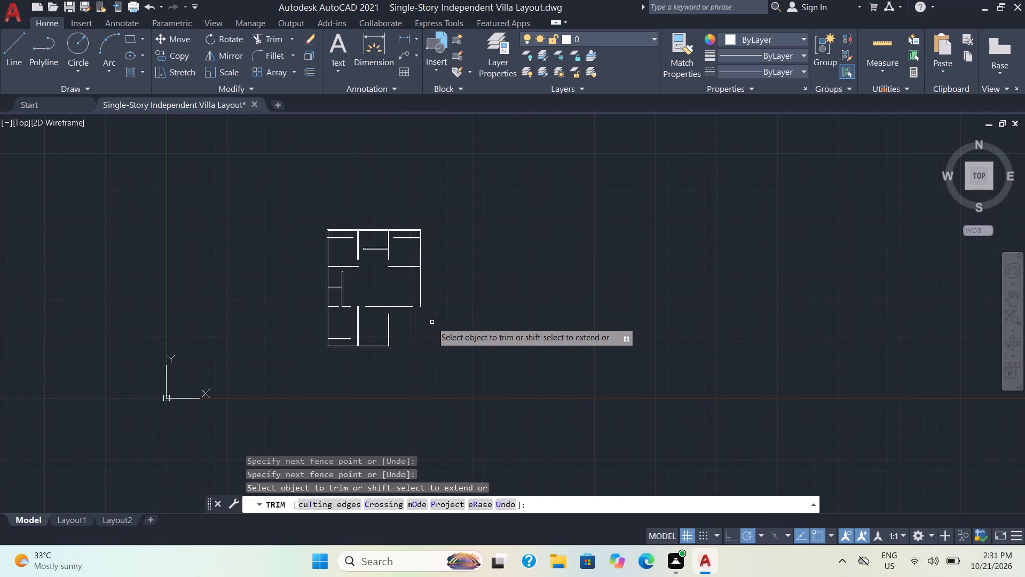
scroll(432, 322, "up", 1)
middle_click_drag(428, 342, 459, 327)
scroll(459, 327, "up", 2)
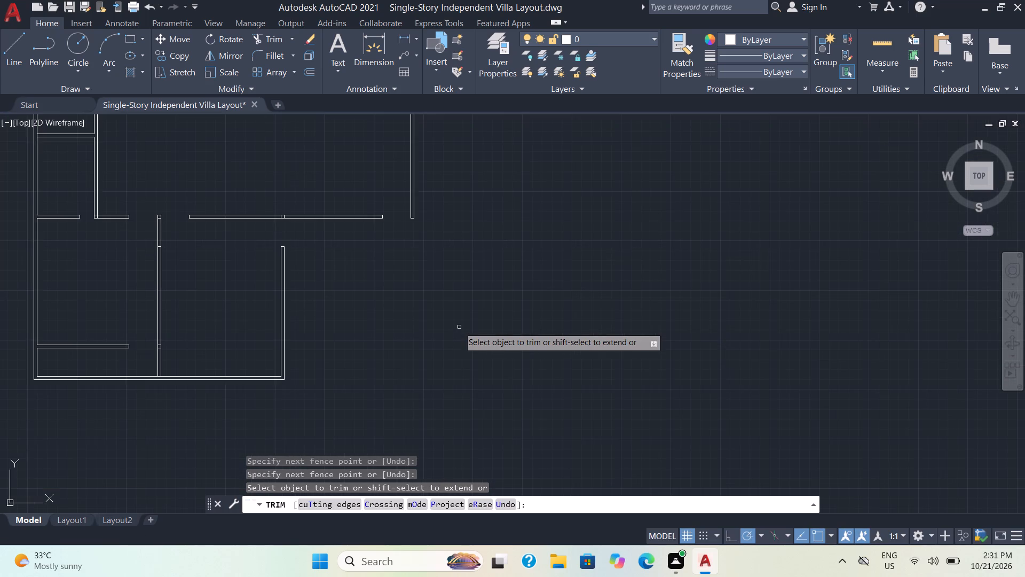
middle_click_drag(419, 338, 454, 333)
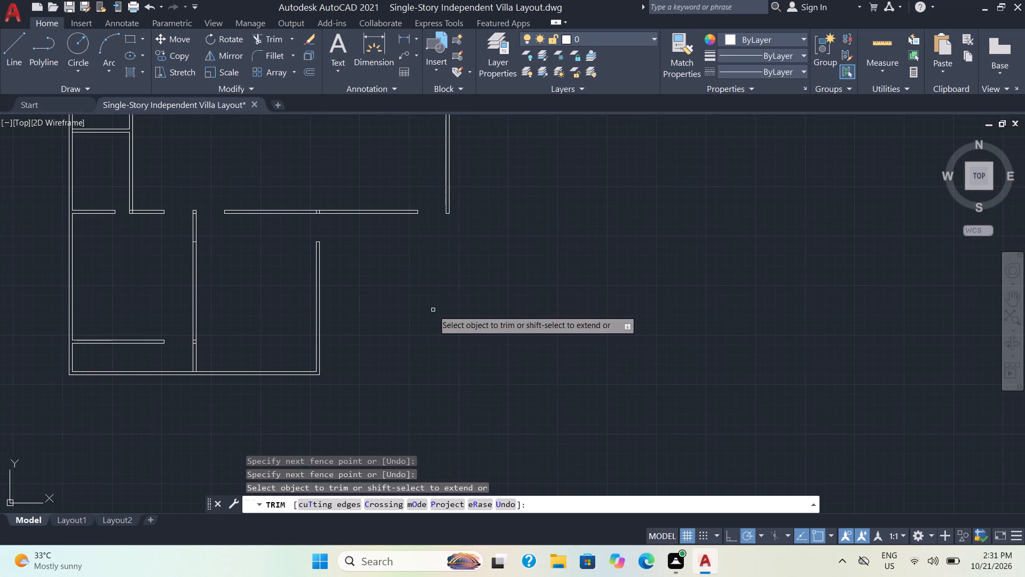
scroll(275, 282, "down", 3)
scroll(293, 282, "up", 4)
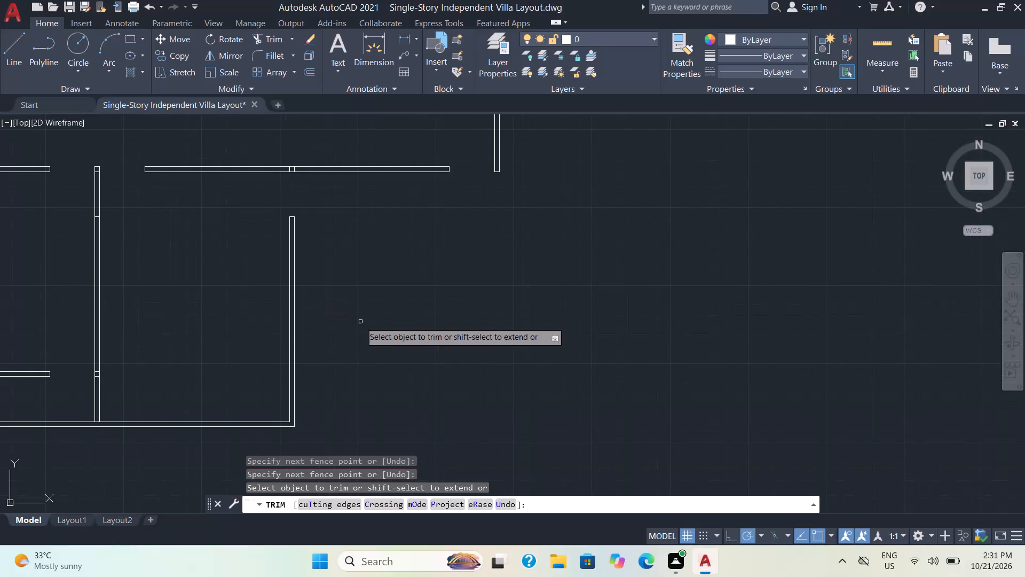
key("Escape")
Draw a vertical line from the midpoint of the outer right wall's bottom end straight down past the level of the villa's bottom wall.
left_click(9, 57)
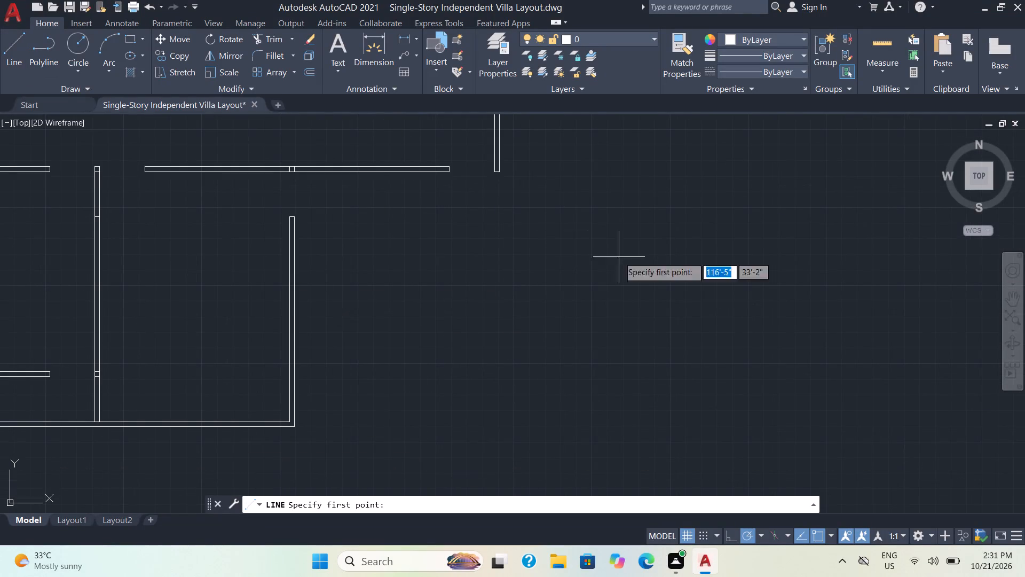
scroll(565, 192, "up", 3)
middle_click_drag(435, 194, 476, 417)
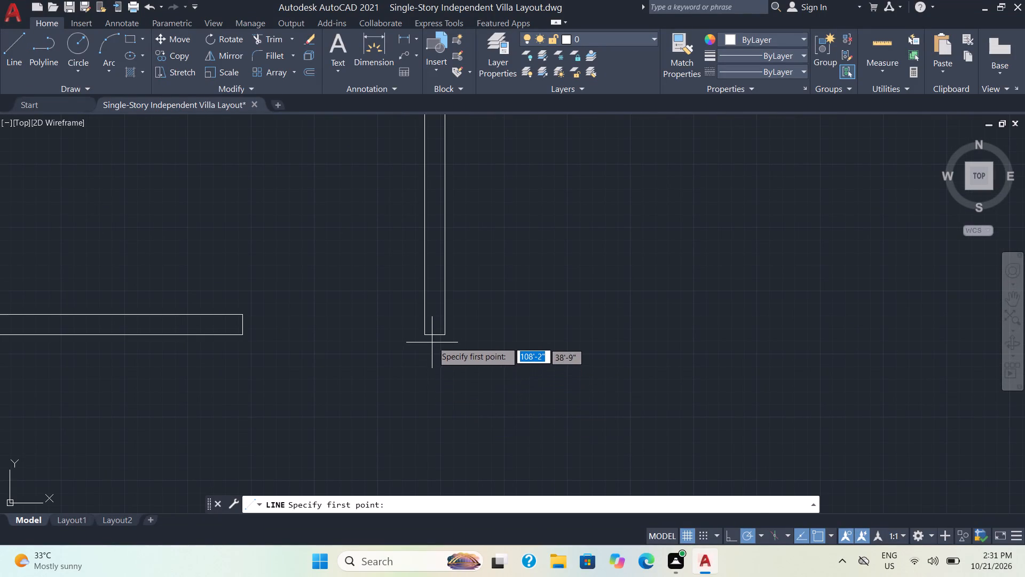
double_click(438, 334)
double_click(435, 337)
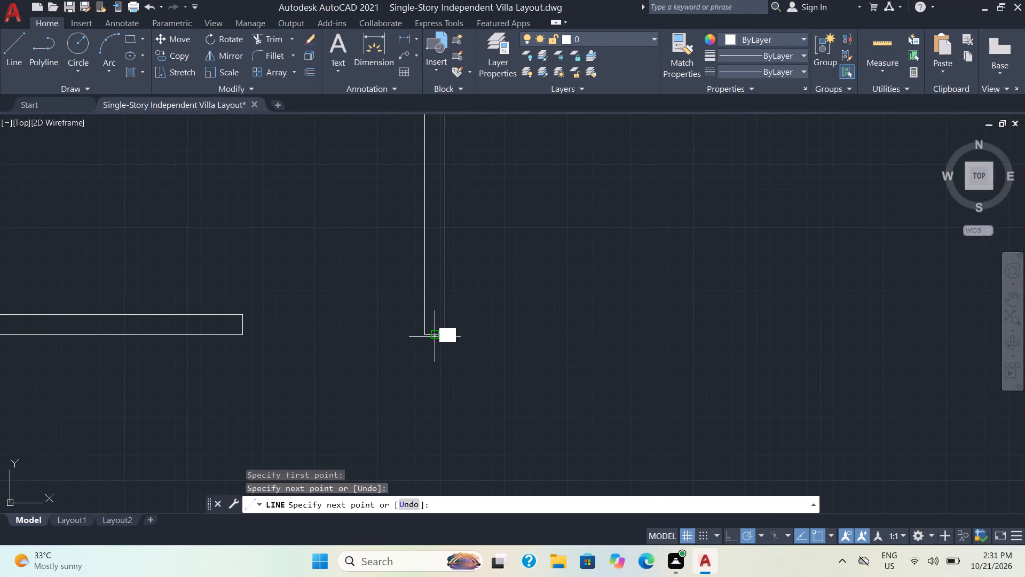
scroll(460, 442, "down", 4)
middle_click_drag(441, 449, 521, 118)
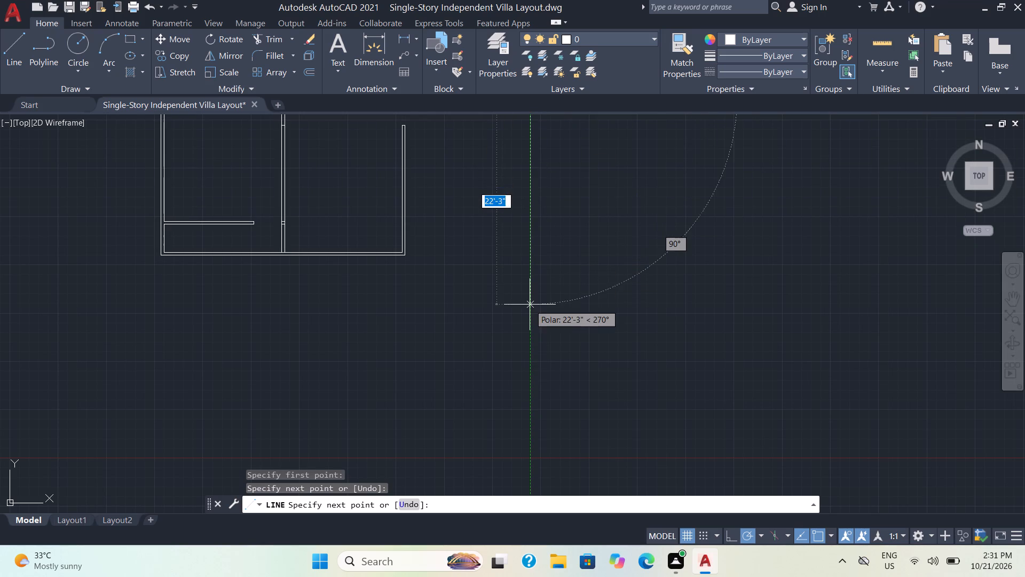
left_click(528, 328)
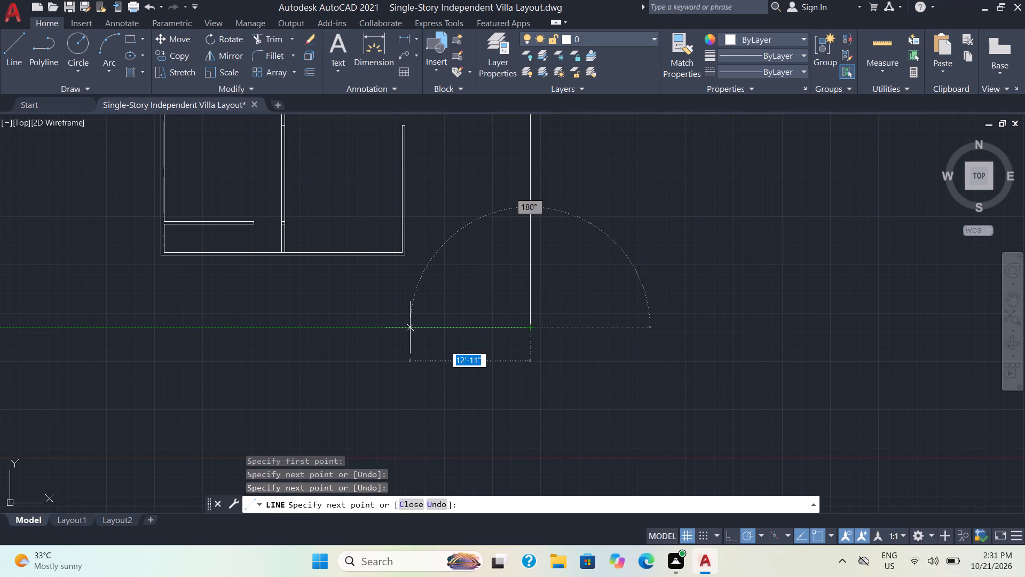
key("Escape")
Draw a horizontal line about 13'-5" long from the lower right room's bottom outer corner to the new vertical line.
key("space")
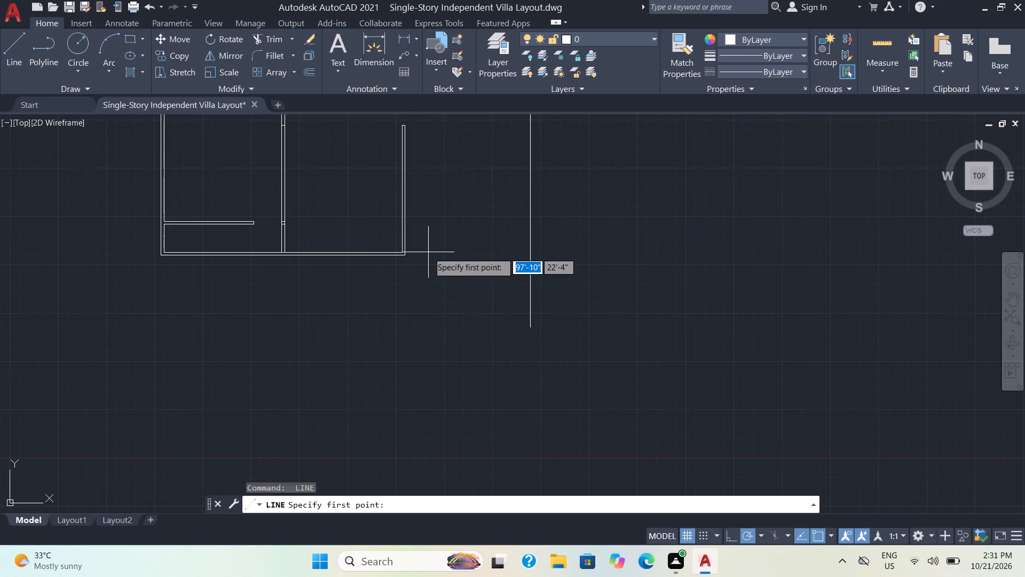
scroll(397, 256, "up", 2)
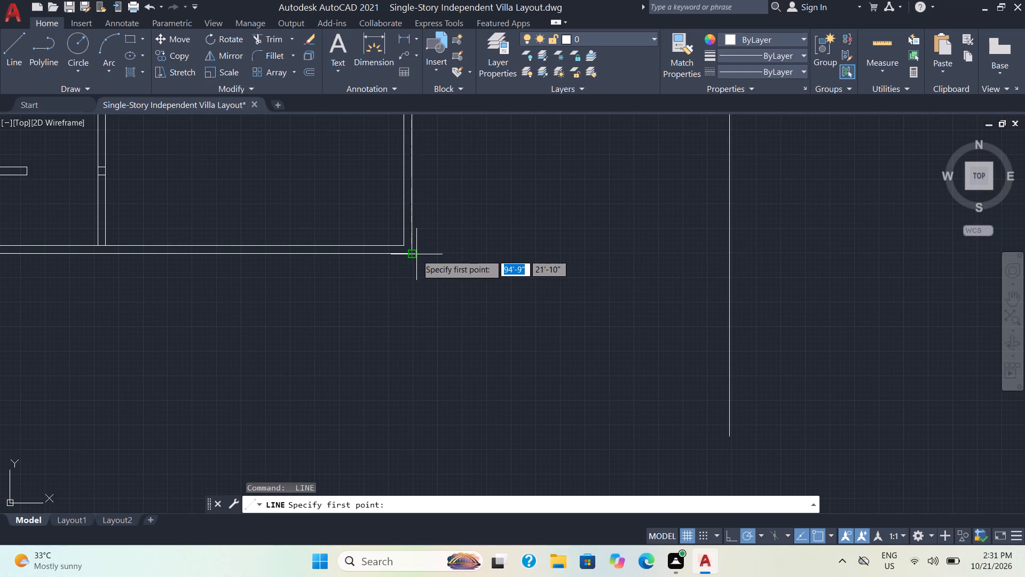
left_click(416, 254)
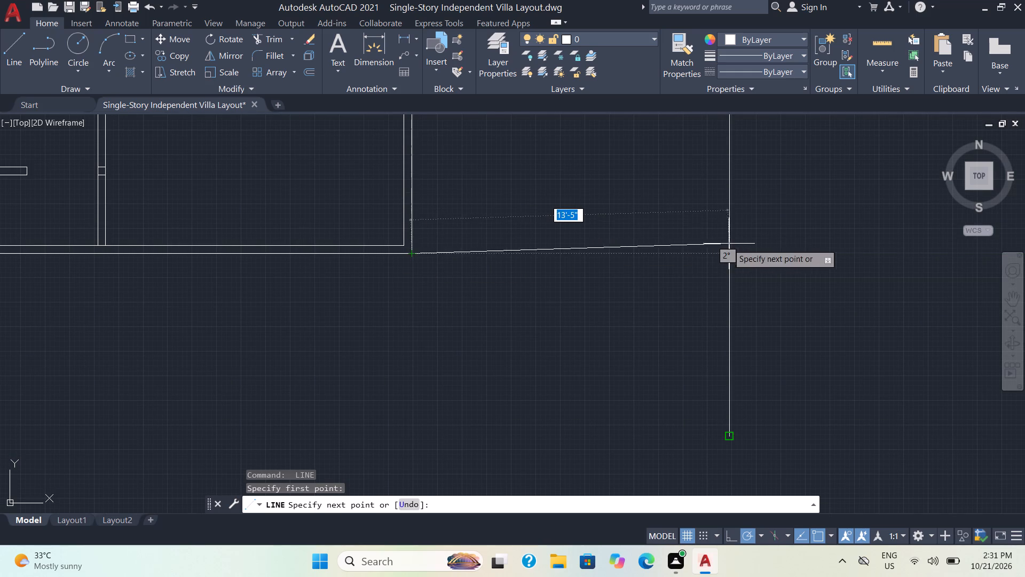
left_click(734, 249)
scroll(343, 259, "up", 1)
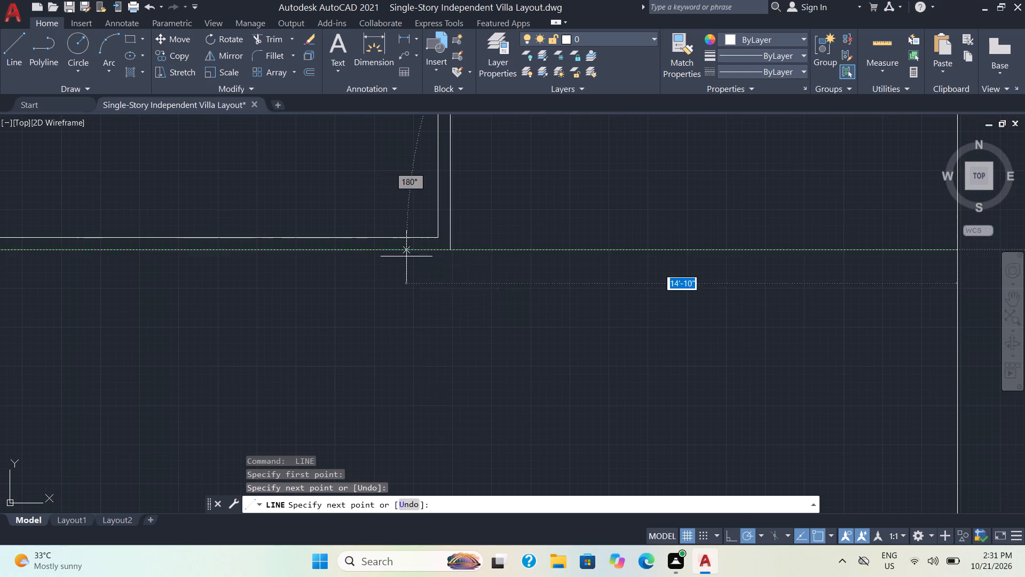
key("Escape")
left_click_drag(507, 290, 534, 219)
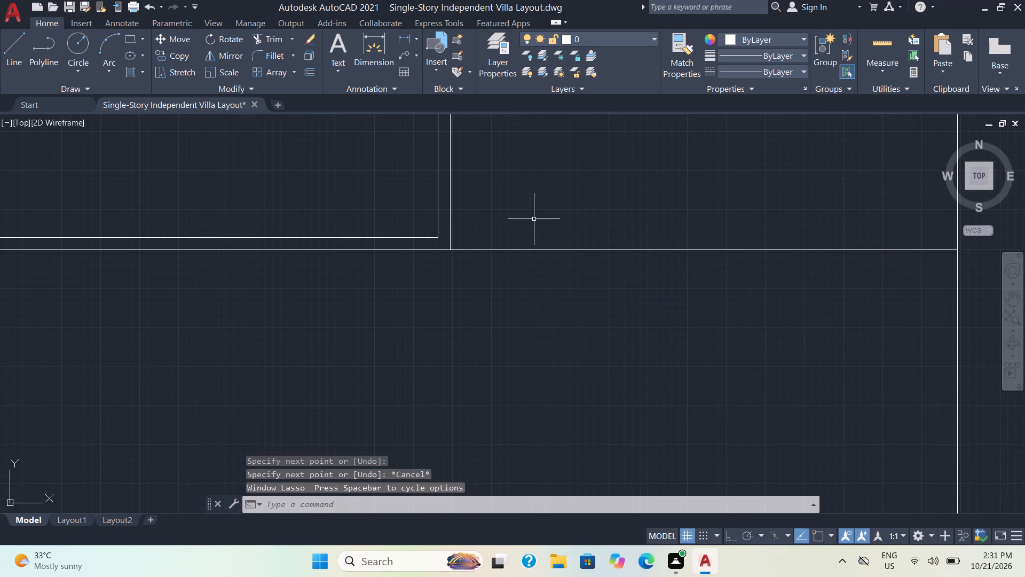
Trim away the horizontal line between the lower right room's bottom outer corner and the vertical line.
left_click(278, 43)
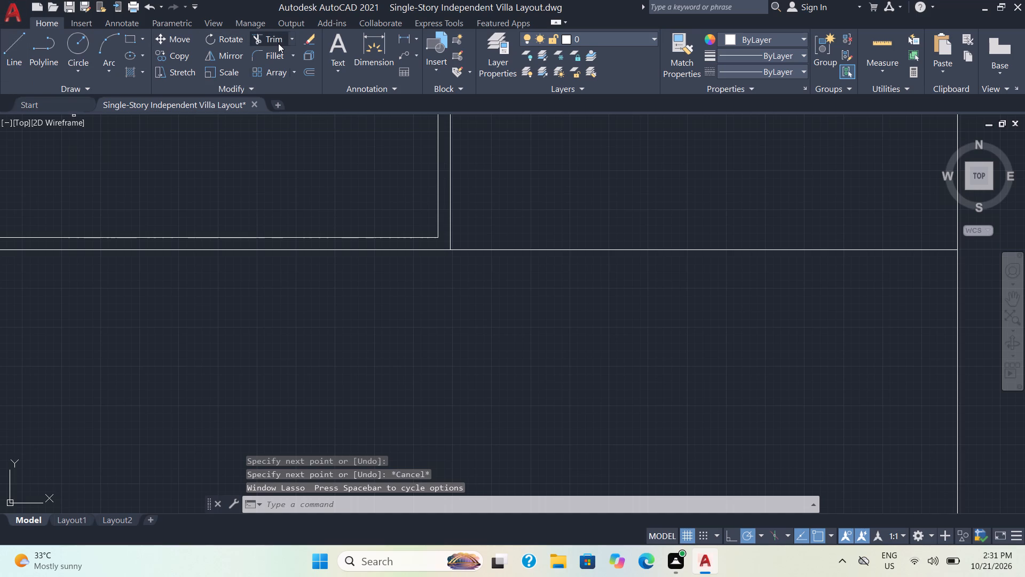
left_click_drag(488, 205, 518, 270)
scroll(518, 251, "down", 5)
scroll(520, 253, "up", 3)
key("Escape")
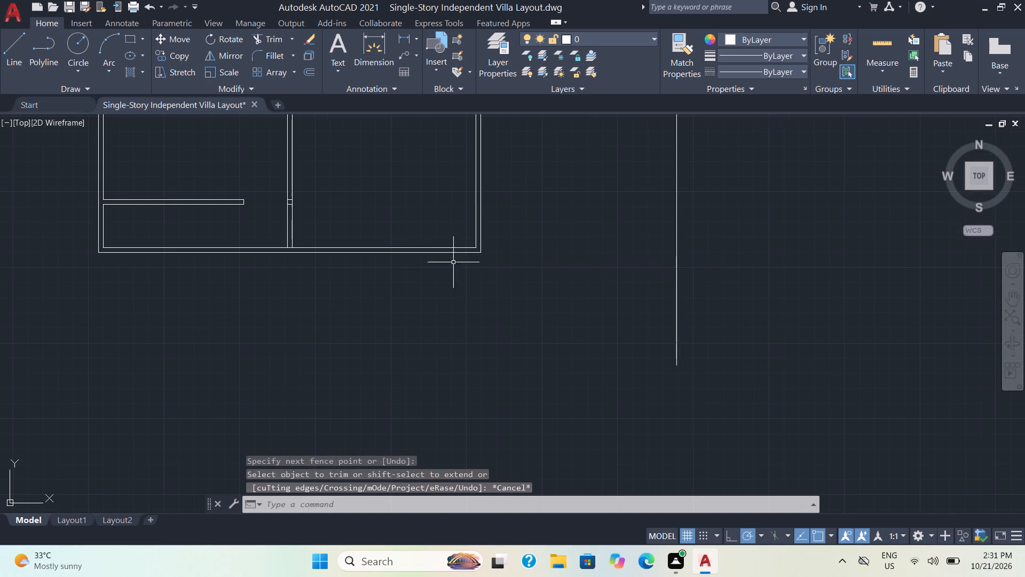
Draw a horizontal line from the lower right room's outer wall, level with the bottom wall's inner face, to just past the vertical line.
scroll(453, 245, "up", 3)
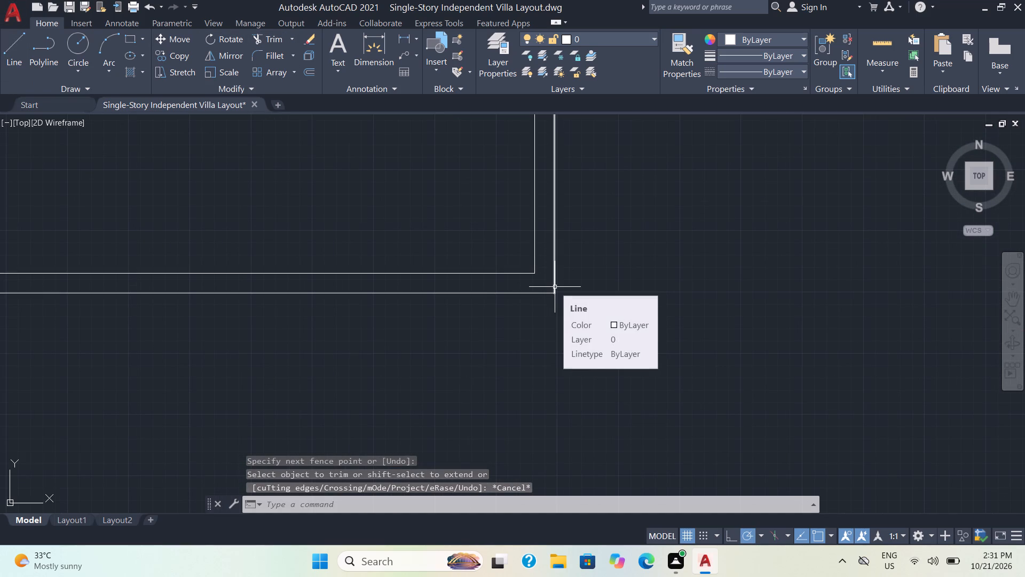
key("l")
key("Return")
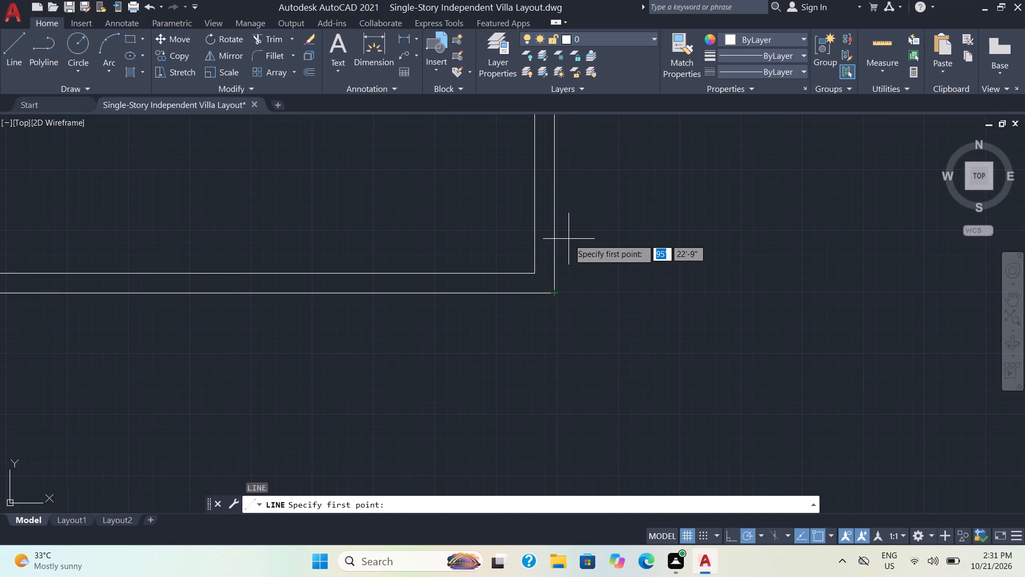
scroll(589, 253, "up", 1)
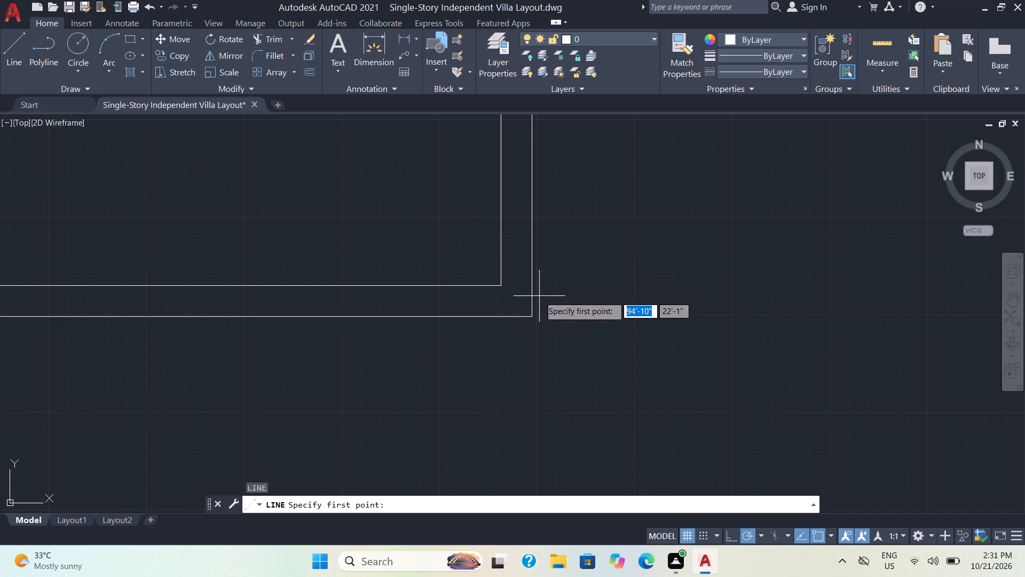
scroll(681, 282, "down", 4)
middle_click_drag(715, 269, 713, 269)
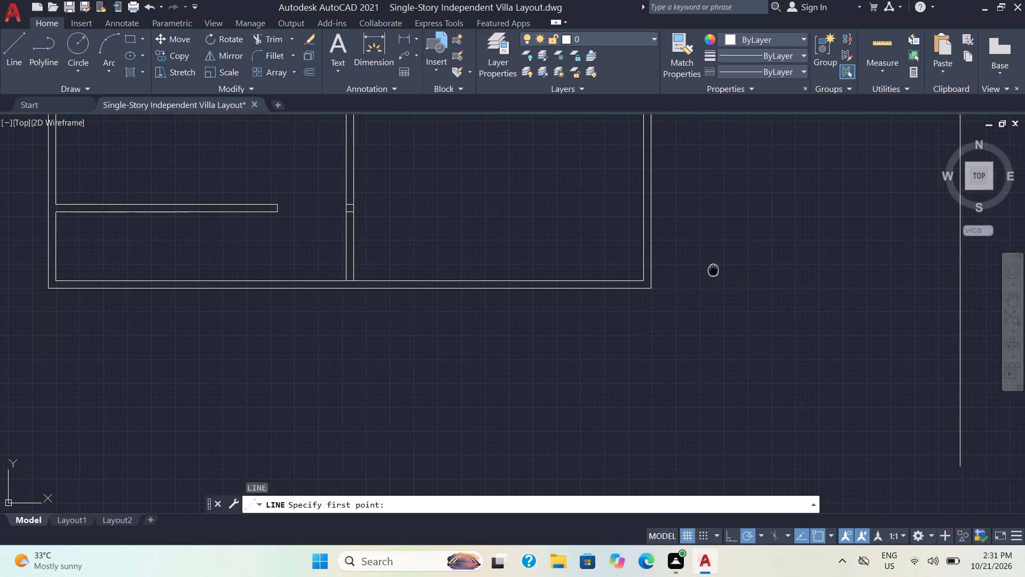
middle_click_drag(713, 269, 612, 289)
scroll(482, 309, "up", 2)
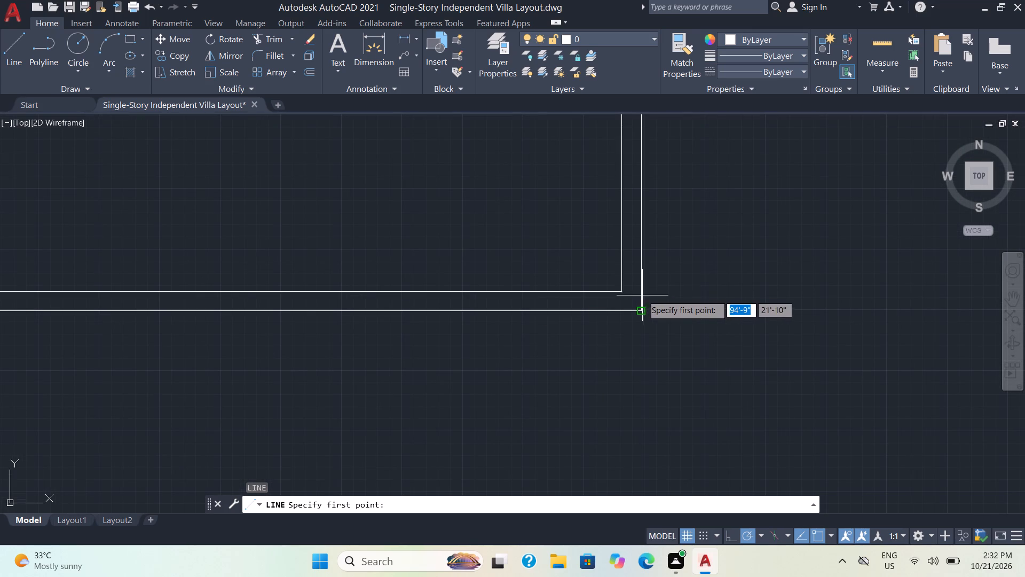
triple_click(641, 294)
left_click(641, 294)
scroll(848, 272, "down", 3)
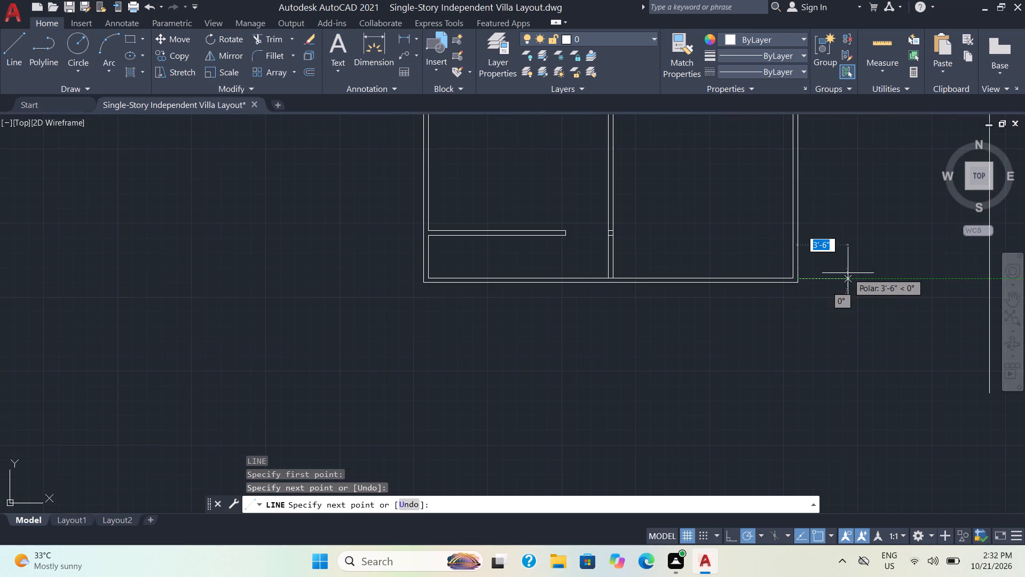
middle_click_drag(848, 273, 596, 292)
scroll(601, 292, "up", 1)
left_click(826, 302)
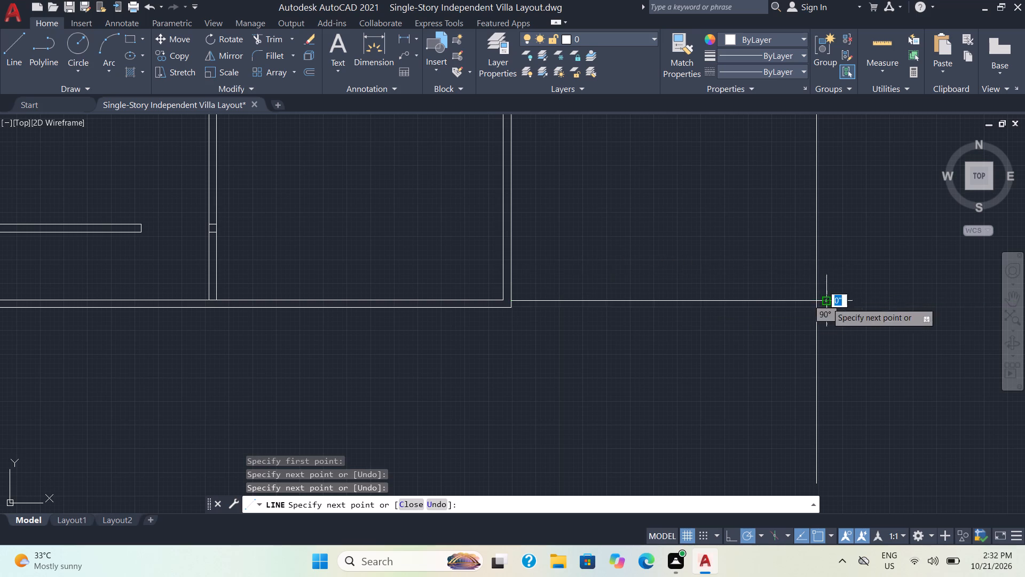
scroll(868, 280, "down", 5)
key("Escape")
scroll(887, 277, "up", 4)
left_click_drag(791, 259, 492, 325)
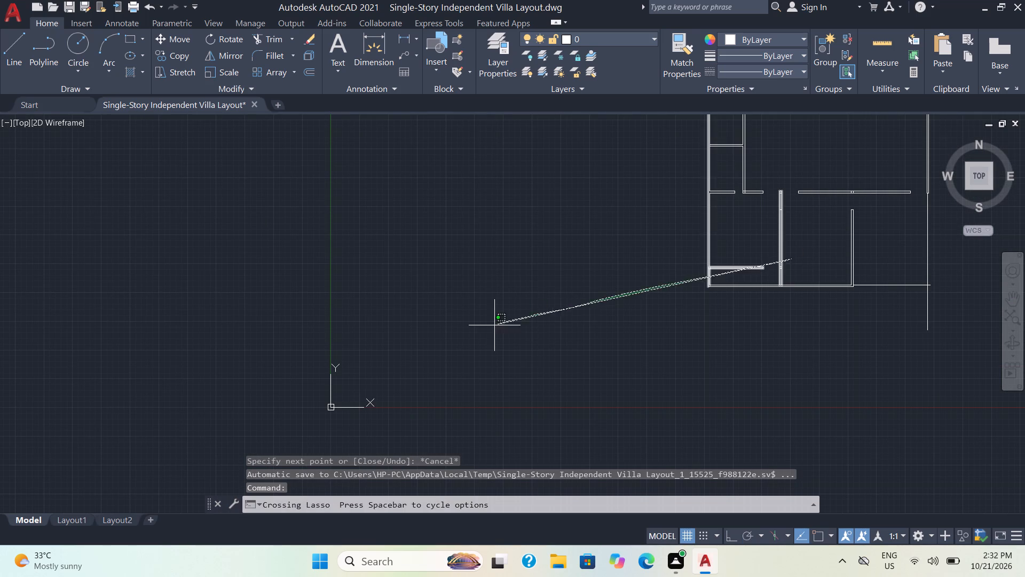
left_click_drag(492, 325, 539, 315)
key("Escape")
Trim the vertical and horizontal line ends that overshoot the open lower right area's outer corner.
middle_click_drag(774, 330, 33, 473)
scroll(774, 330, "up", 1)
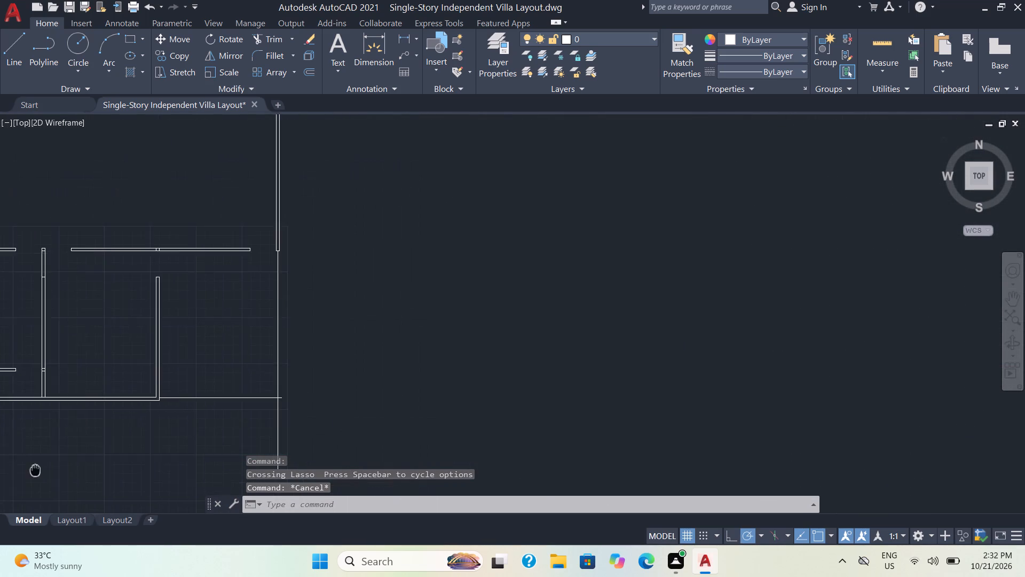
middle_click_drag(33, 473, 108, 469)
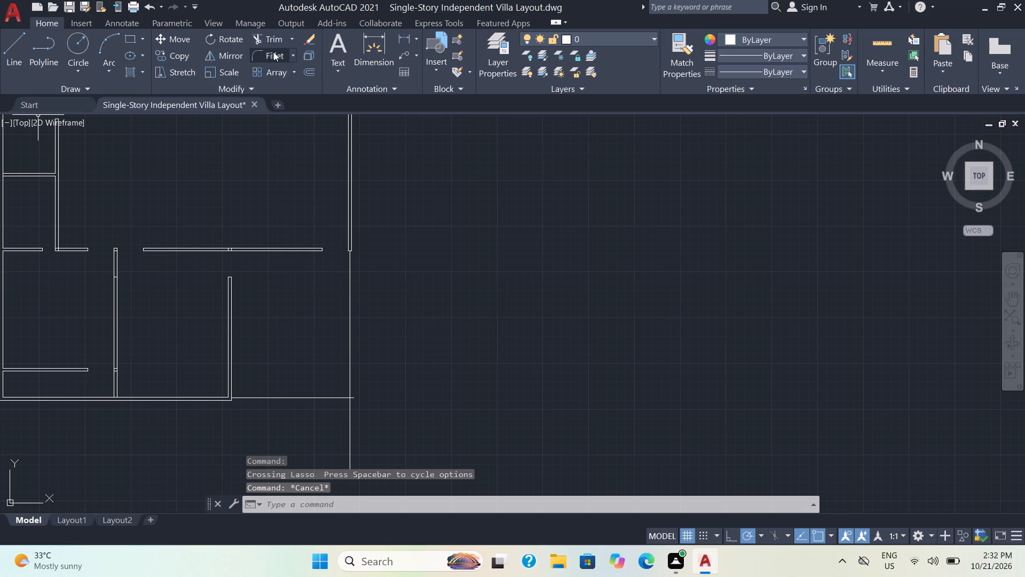
left_click(275, 36)
scroll(490, 383, "down", 2)
left_click_drag(429, 416, 462, 371)
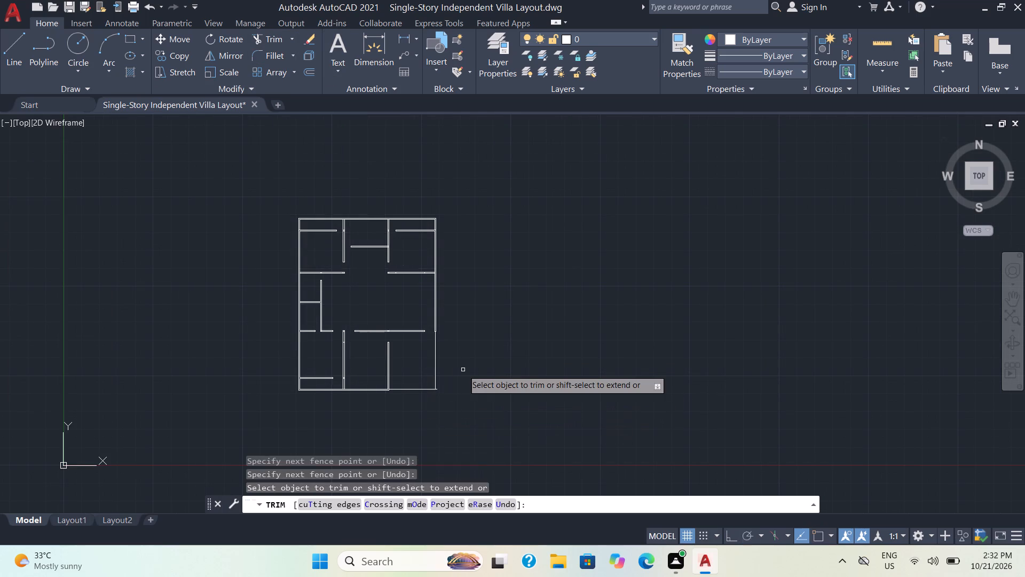
scroll(463, 370, "down", 3)
scroll(463, 370, "up", 5)
middle_click_drag(325, 428, 447, 306)
scroll(460, 354, "up", 4)
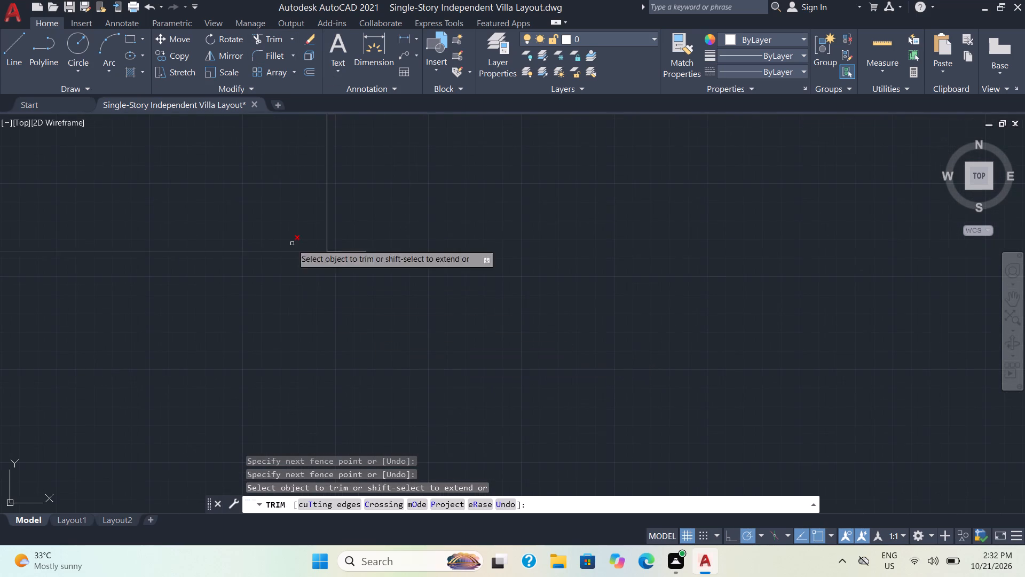
left_click_drag(348, 231, 349, 268)
Examine the closed lower right corner and the rest of the plan for leftover lines.
scroll(381, 284, "down", 6)
middle_click_drag(403, 266, 433, 348)
scroll(401, 325, "up", 2)
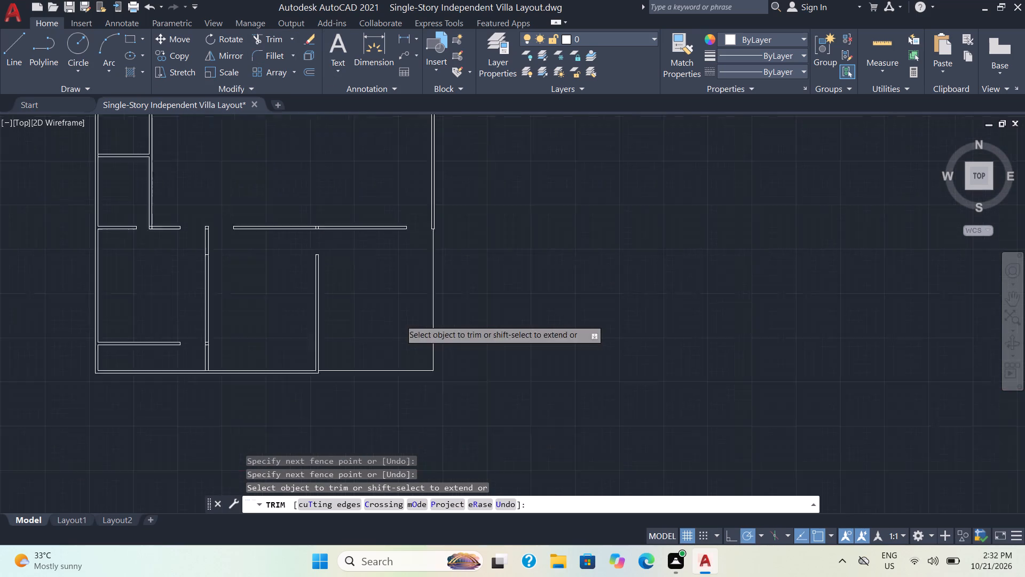
scroll(399, 316, "up", 1)
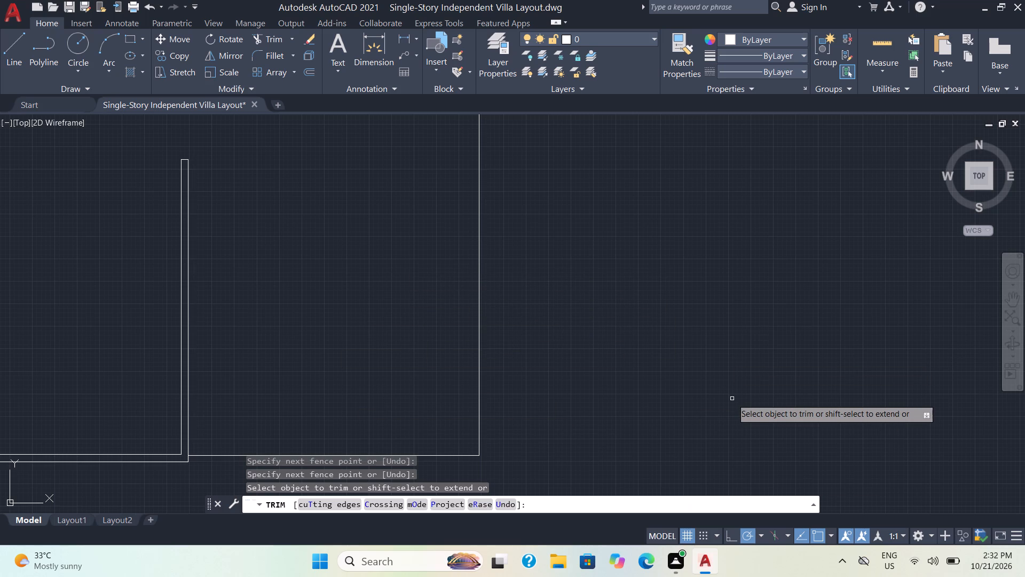
scroll(701, 323, "down", 1)
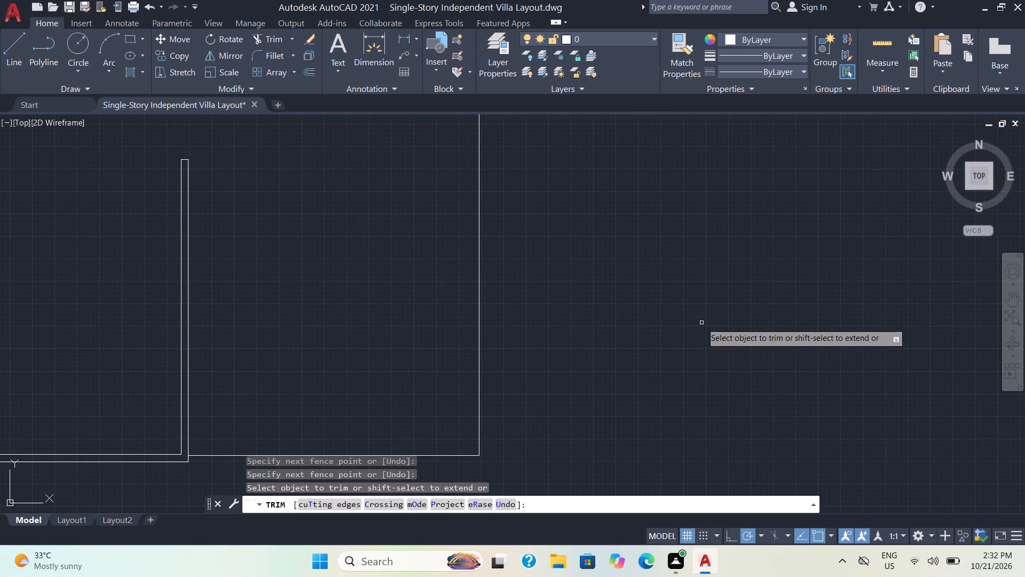
scroll(701, 323, "down", 1)
middle_click_drag(669, 262, 740, 489)
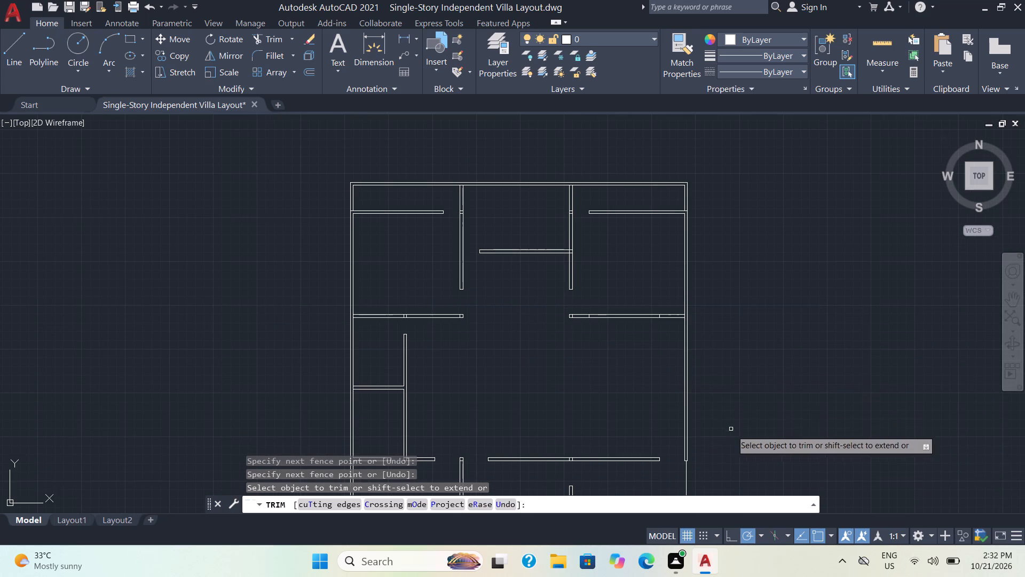
middle_click_drag(734, 435, 619, 279)
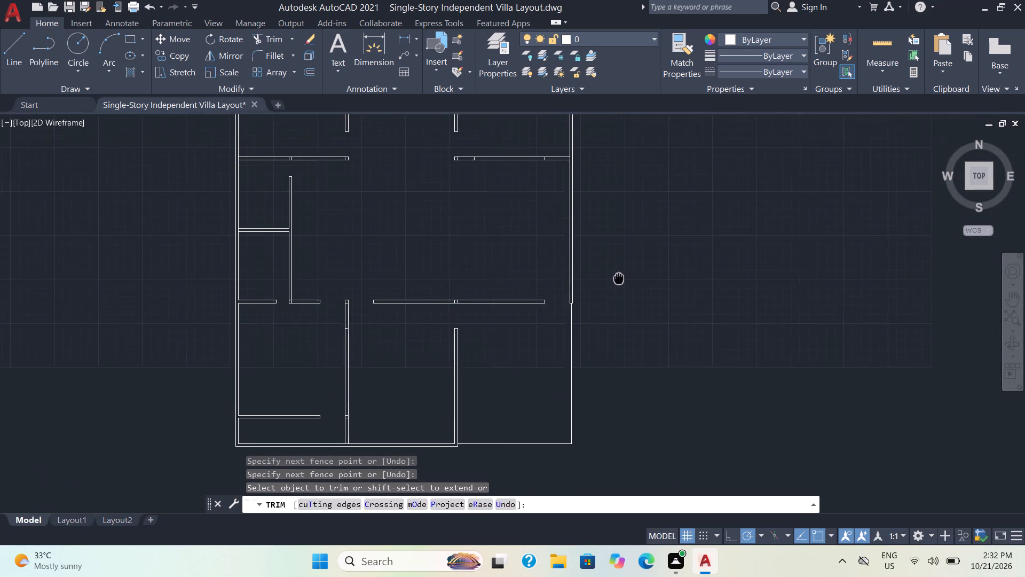
middle_click_drag(619, 279, 625, 332)
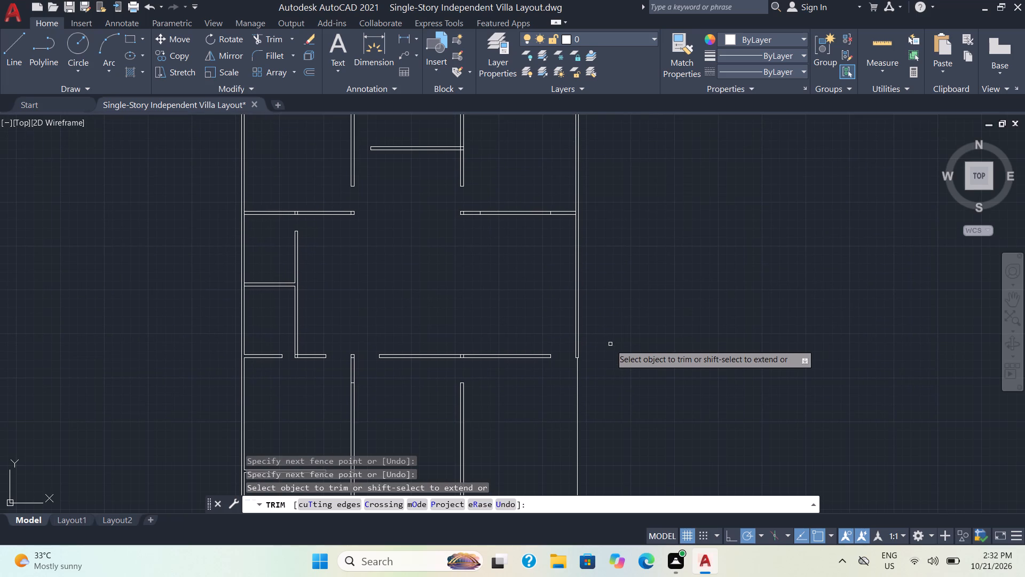
key("Escape")
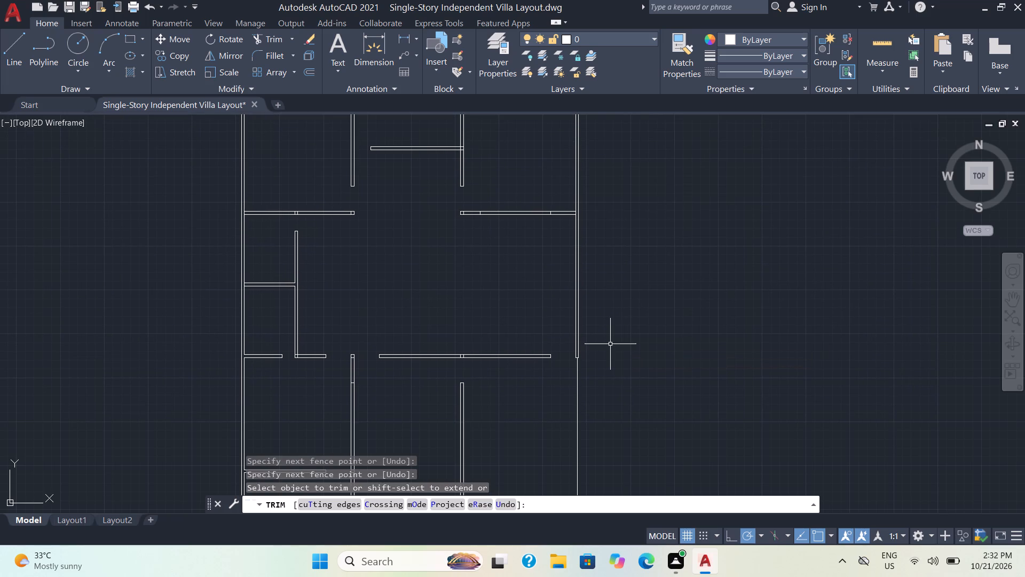
scroll(427, 332, "down", 2)
middle_click_drag(427, 332, 425, 332)
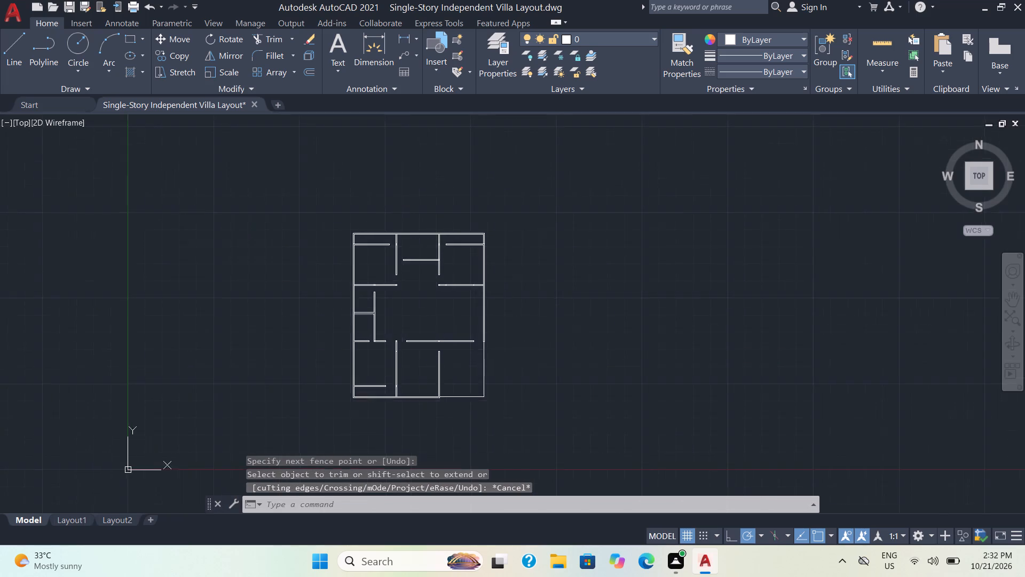
middle_click_drag(425, 332, 564, 339)
scroll(564, 339, "up", 1)
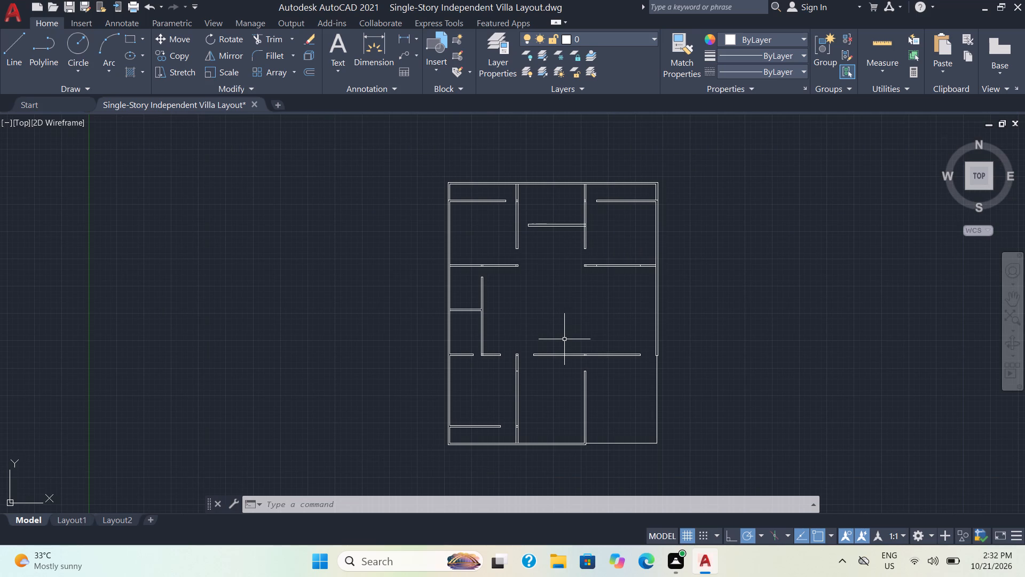
Save the villa layout drawing.
key("ctrl+s")
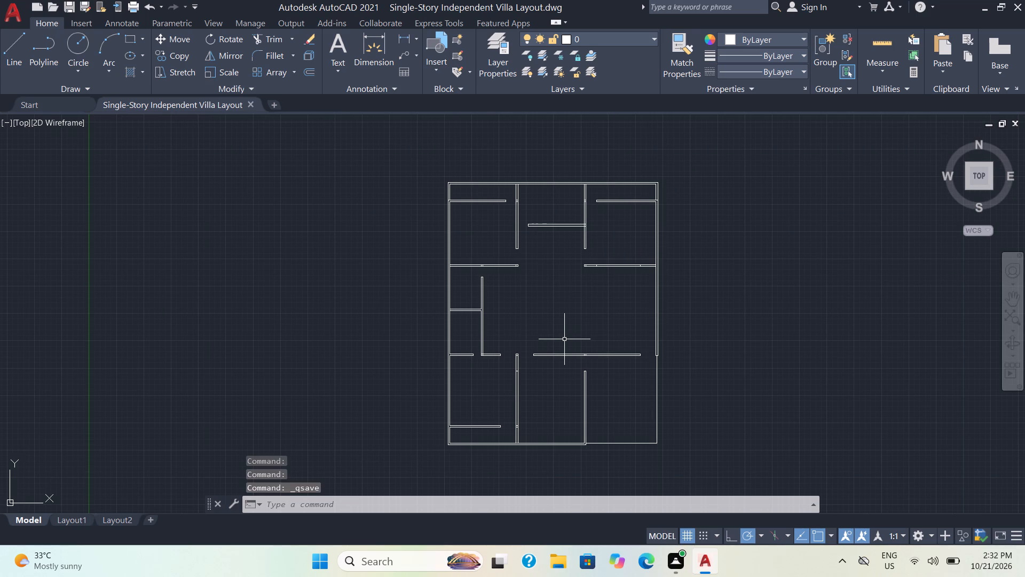
Trim the short leftover lines across the upper left room's right wall, level with that room's upper partition.
scroll(463, 203, "up", 2)
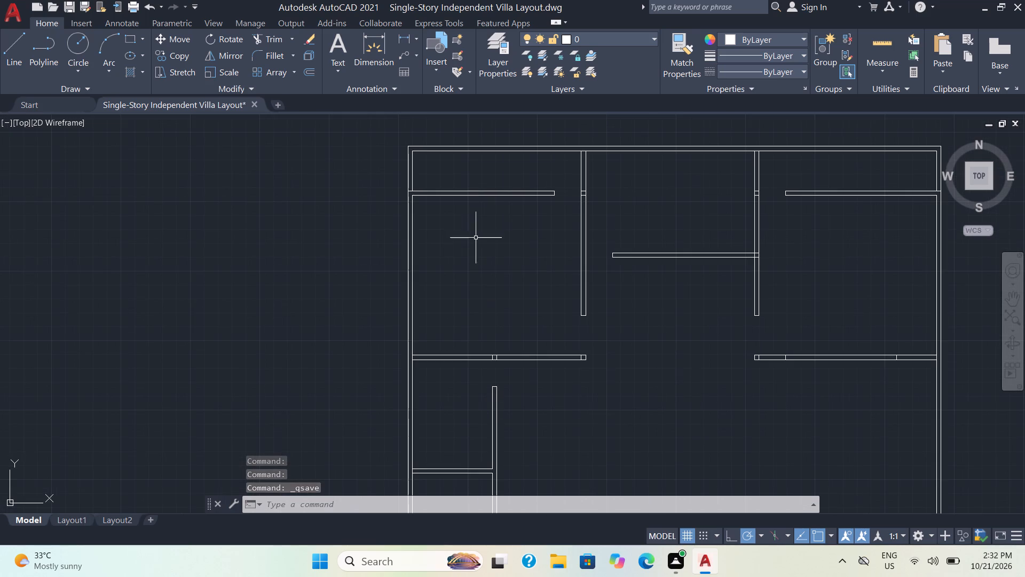
scroll(435, 236, "up", 2)
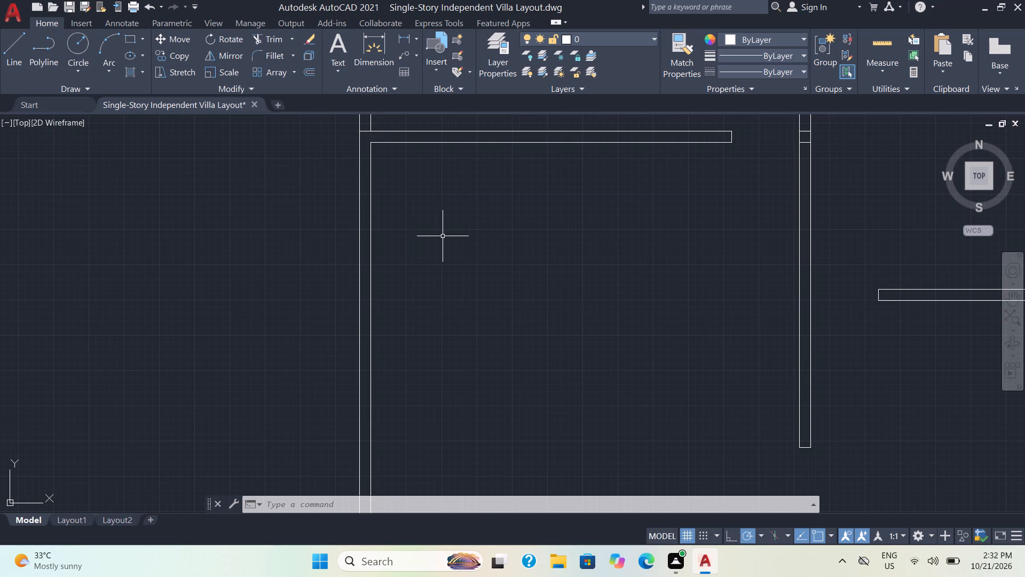
middle_click_drag(443, 236, 352, 373)
scroll(443, 287, "down", 2)
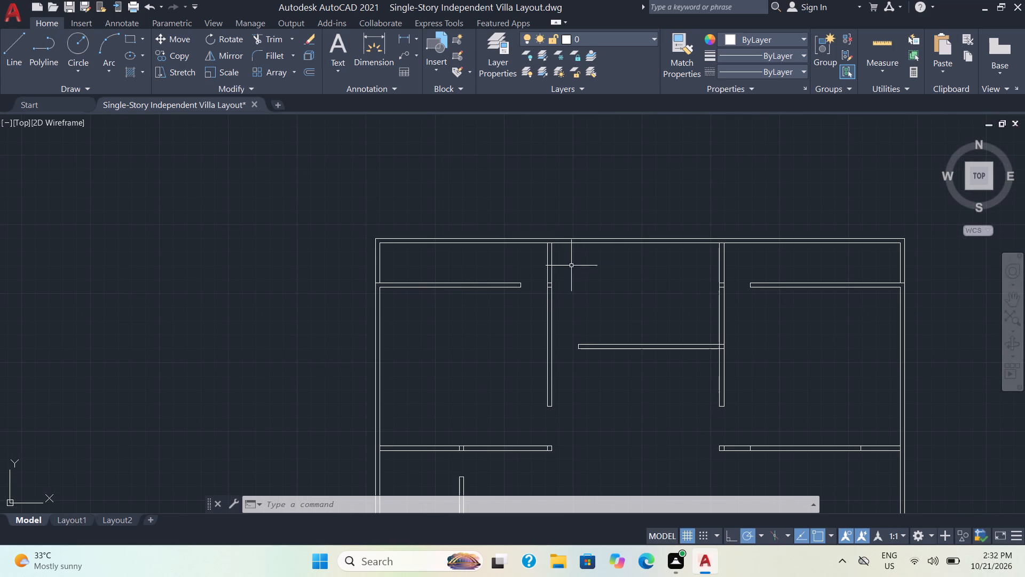
middle_click_drag(640, 273, 563, 288)
scroll(499, 294, "up", 3)
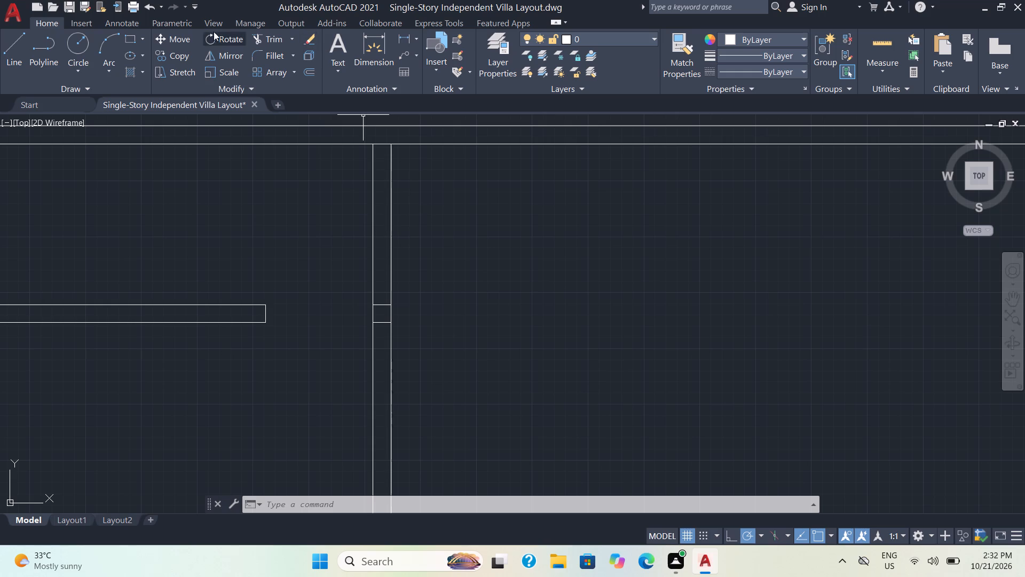
left_click(260, 33)
scroll(411, 326, "up", 2)
left_click_drag(328, 250, 336, 330)
scroll(414, 324, "down", 1)
Trim the upper middle partition's line ends where they cross the thickness of the upper right room's left wall.
middle_click_drag(428, 317, 294, 344)
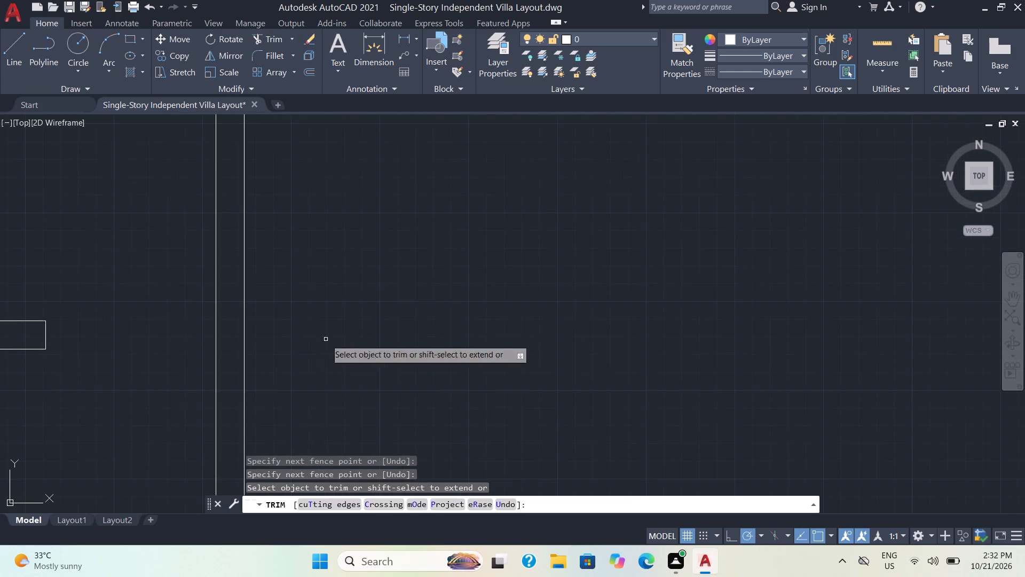
scroll(479, 372, "down", 1)
scroll(642, 366, "up", 1)
middle_click_drag(642, 366, 338, 302)
scroll(338, 302, "down", 3)
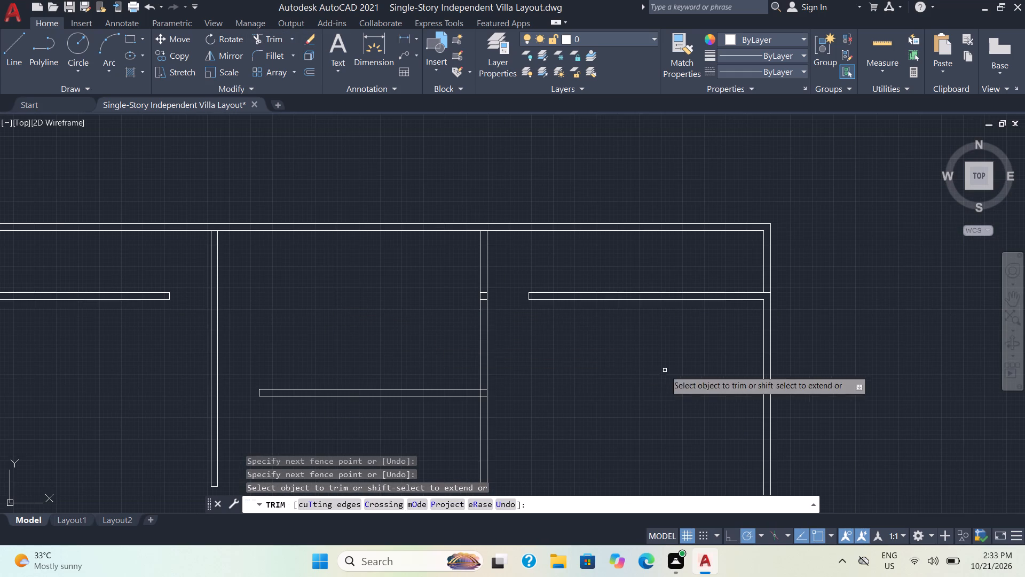
middle_click_drag(368, 336, 380, 325)
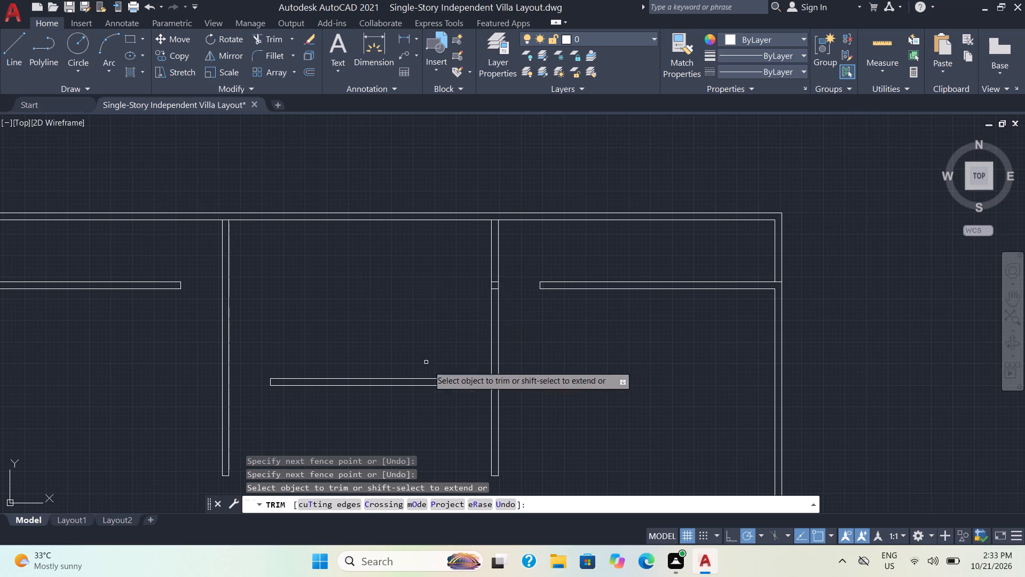
scroll(485, 400, "up", 4)
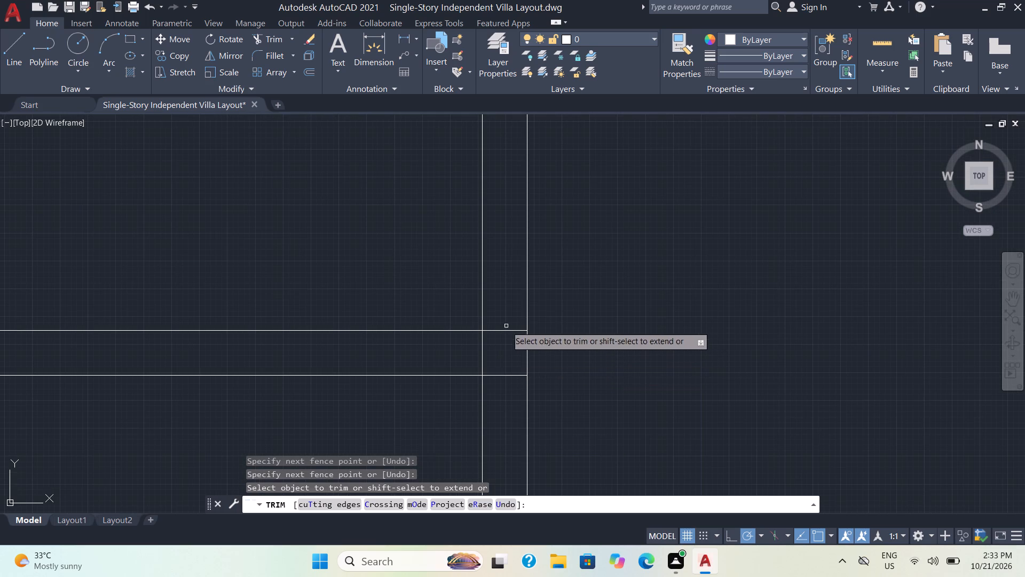
left_click_drag(506, 326, 526, 416)
Trim the short leftover lines across the upper right room's left wall, level with that room's upper partition.
scroll(601, 346, "down", 1)
middle_click_drag(643, 341, 473, 354)
scroll(473, 354, "down", 1)
scroll(618, 302, "down", 3)
middle_click_drag(648, 277, 642, 279)
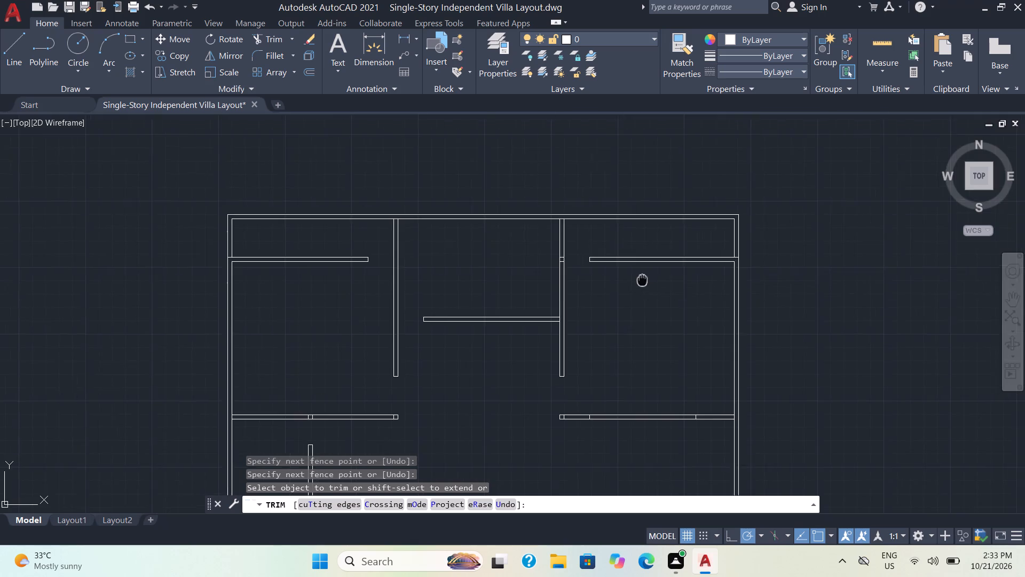
middle_click_drag(642, 279, 555, 313)
scroll(474, 311, "up", 3)
left_click_drag(464, 221, 461, 250)
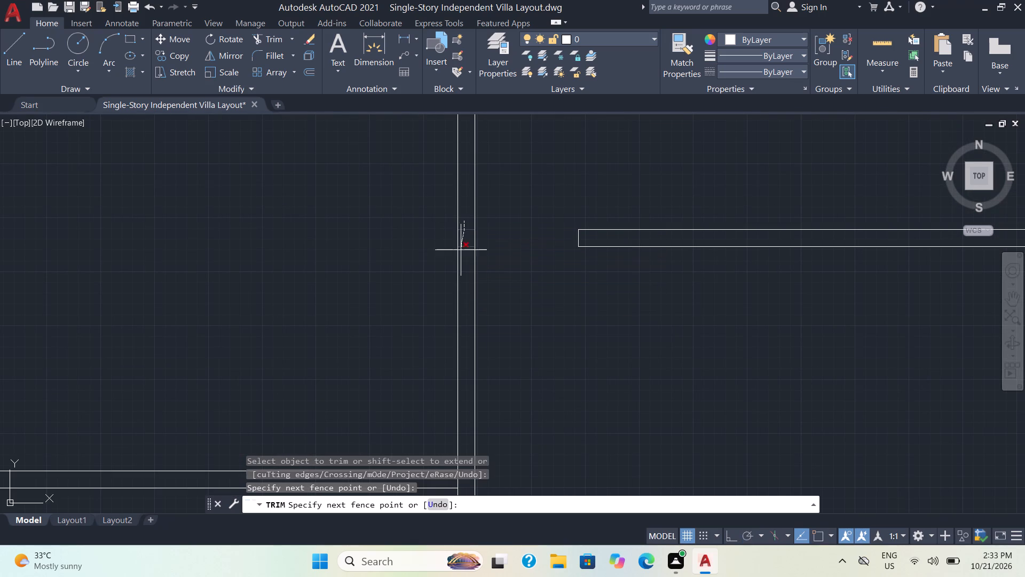
left_click_drag(461, 250, 462, 262)
scroll(577, 298, "up", 1)
scroll(583, 308, "down", 2)
middle_click_drag(646, 324, 341, 321)
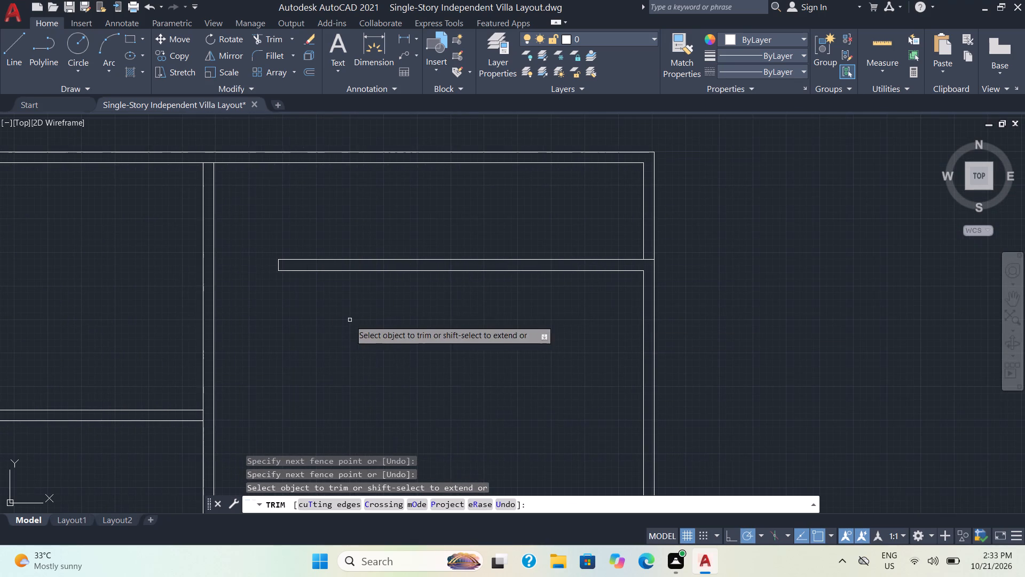
Review the trimmed wall junctions and partitions across the upper rooms of the villa layout.
middle_click_drag(559, 329, 508, 335)
scroll(559, 329, "up", 1)
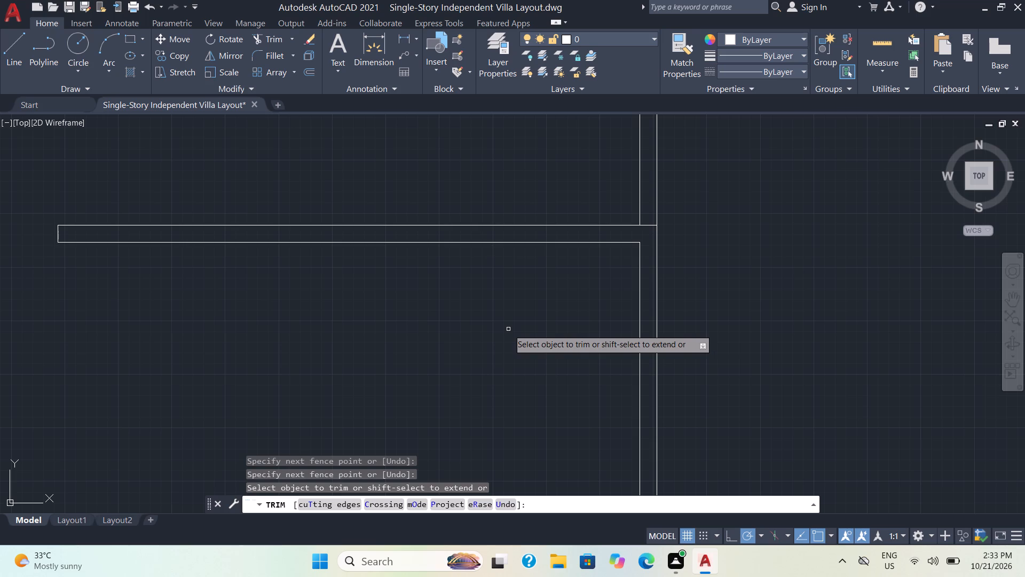
scroll(502, 328, "down", 4)
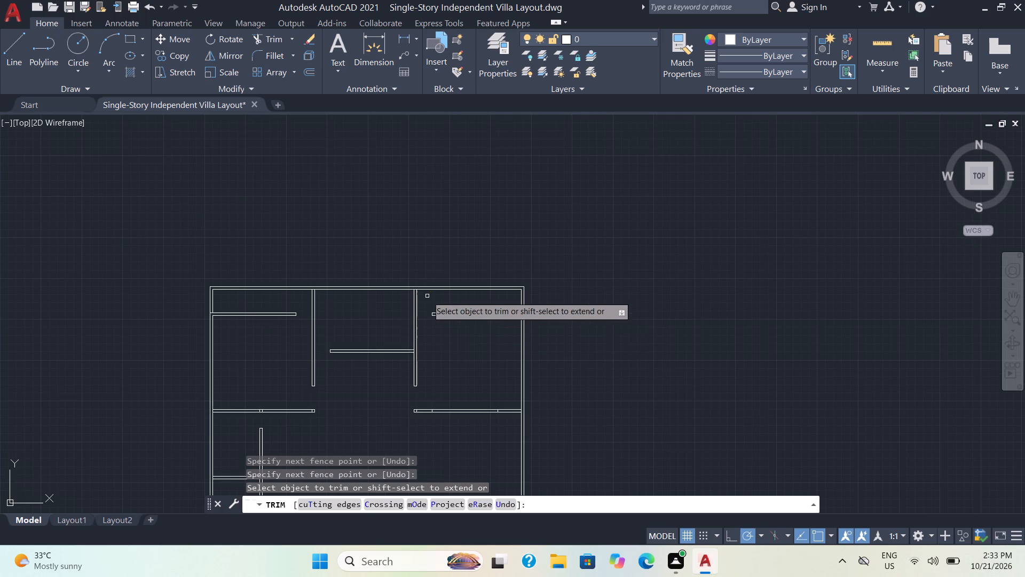
middle_click_drag(376, 330, 539, 314)
scroll(539, 314, "down", 1)
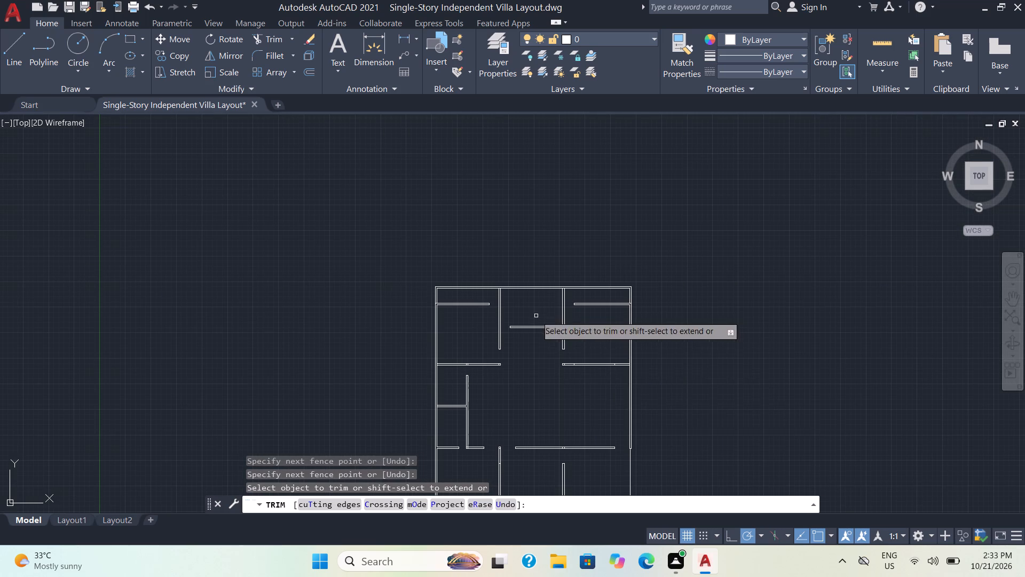
key("Escape")
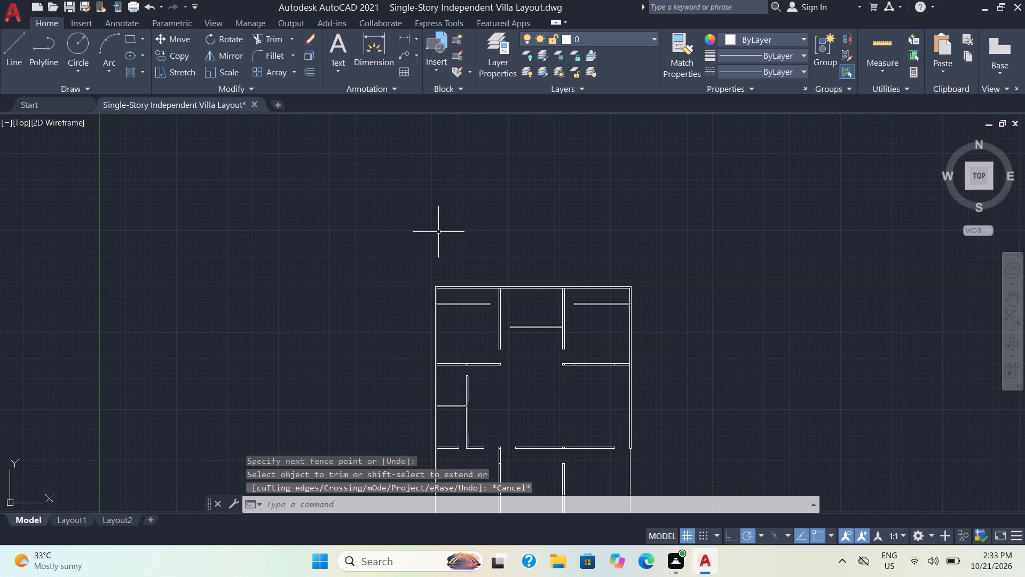
scroll(438, 232, "up", 1)
middle_click_drag(486, 419, 497, 368)
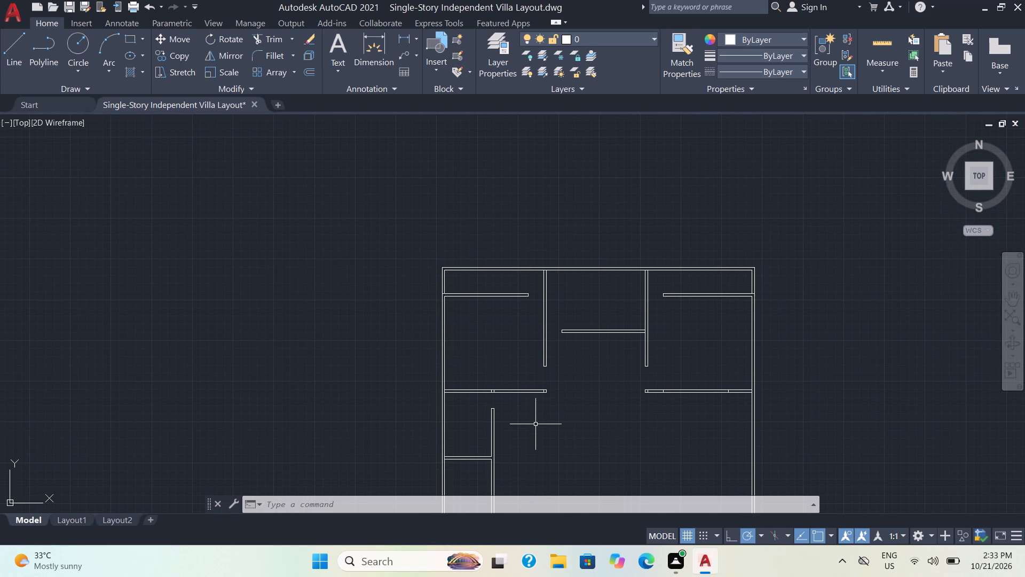
scroll(535, 424, "up", 1)
middle_click_drag(477, 292, 456, 325)
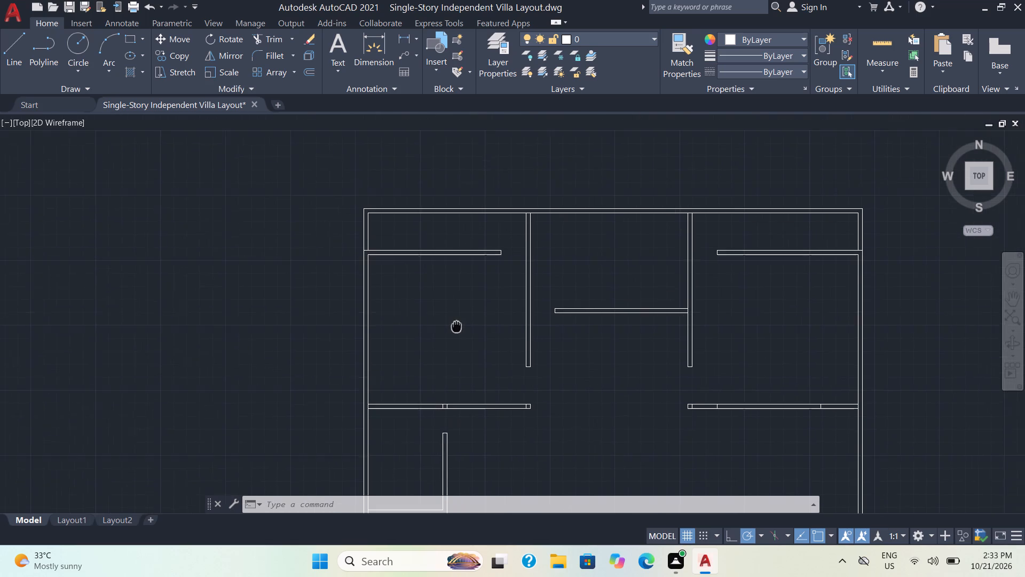
middle_click_drag(456, 325, 455, 345)
scroll(625, 264, "up", 2)
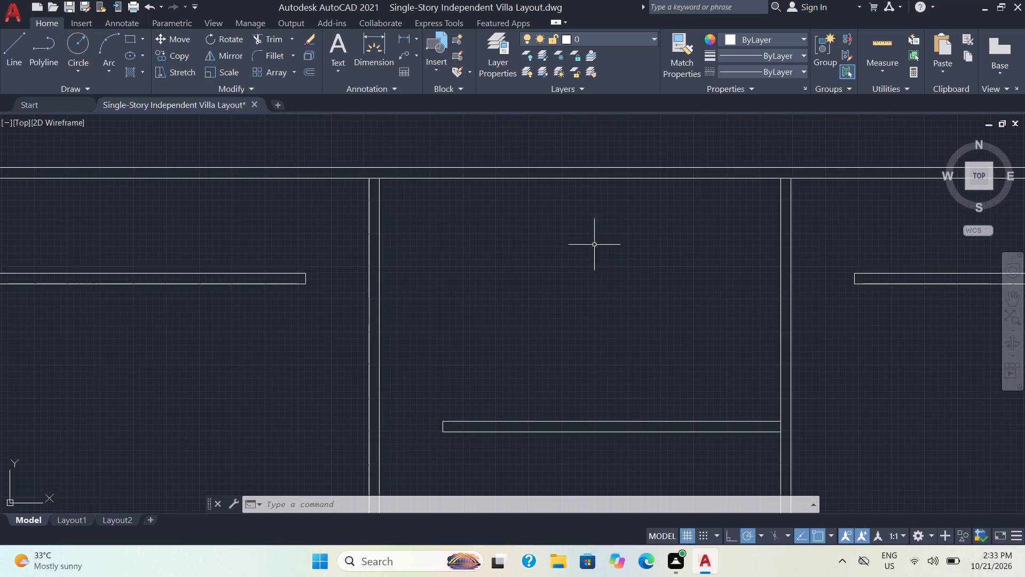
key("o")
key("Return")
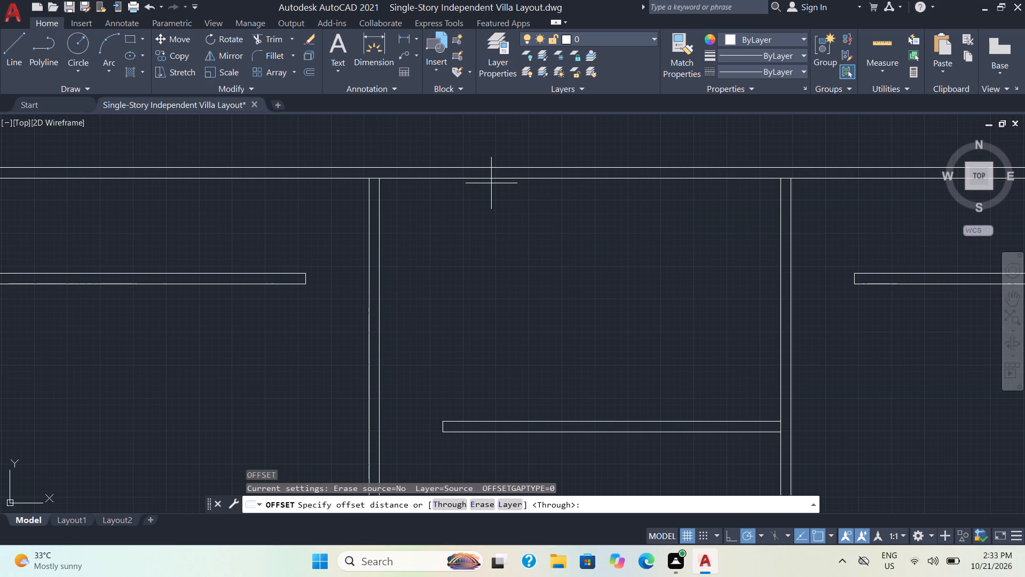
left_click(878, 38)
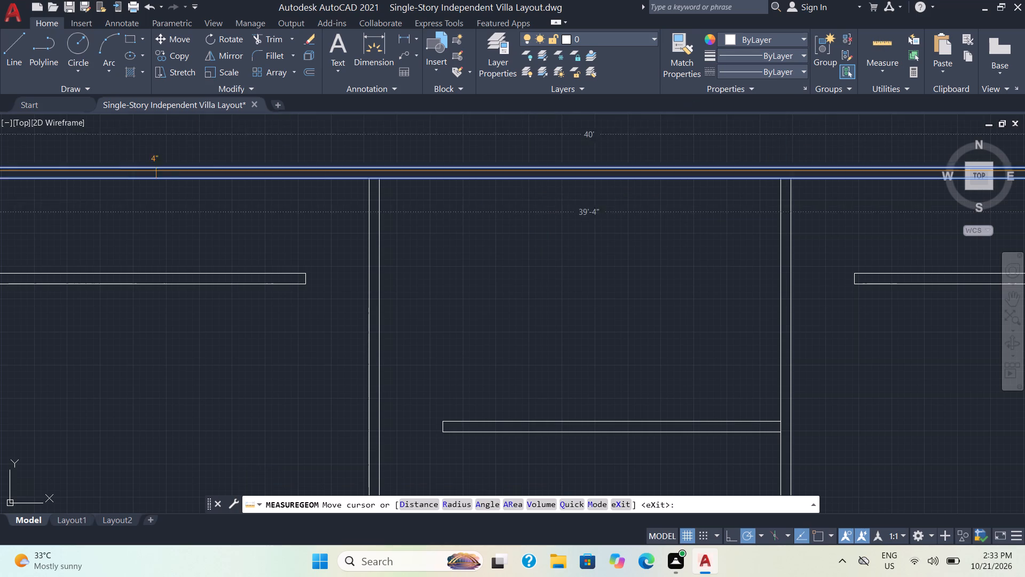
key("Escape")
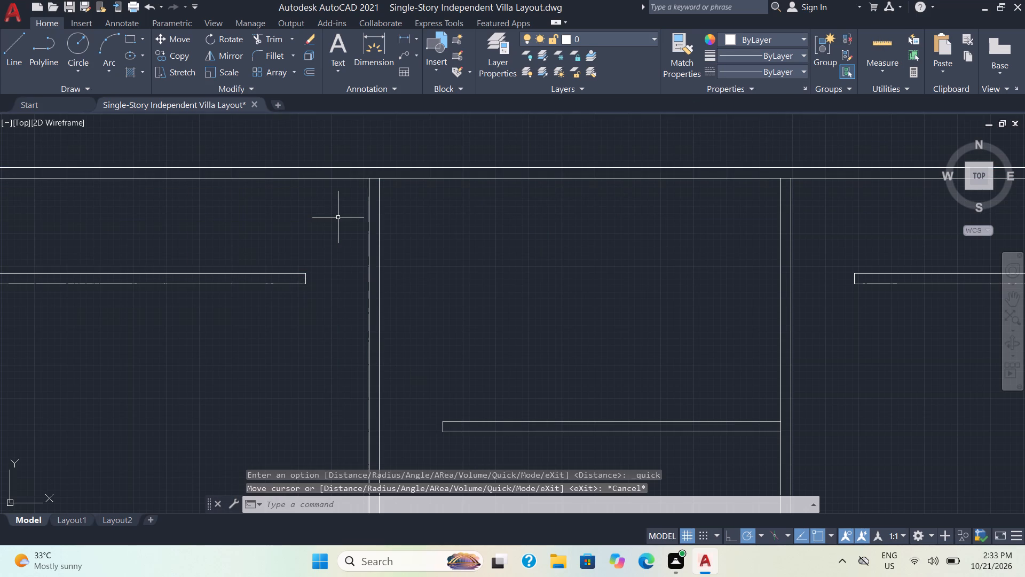
Offset the top wall's inner line 1'5" downward across the upper rooms.
key("o")
key("Return")
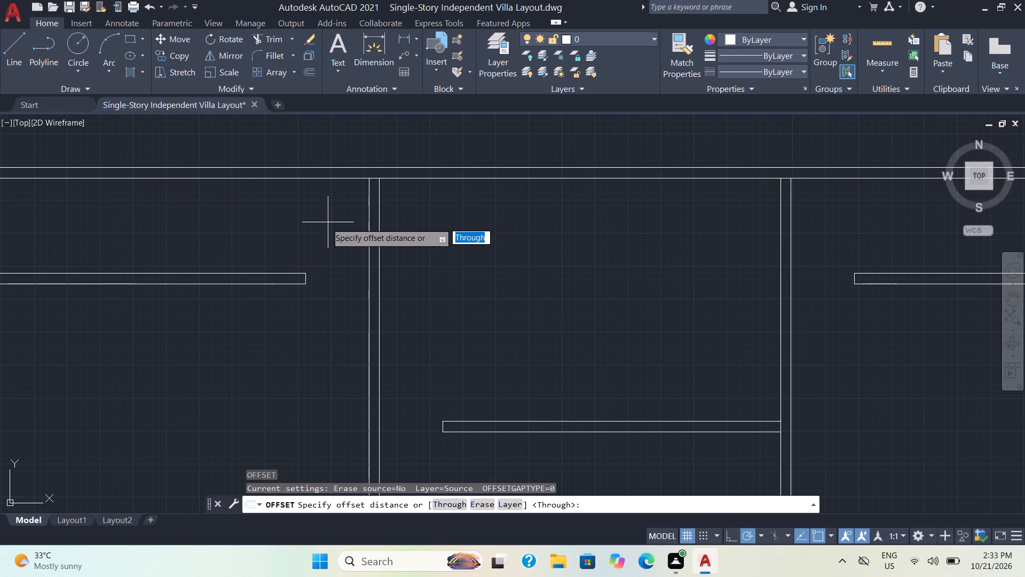
key("1")
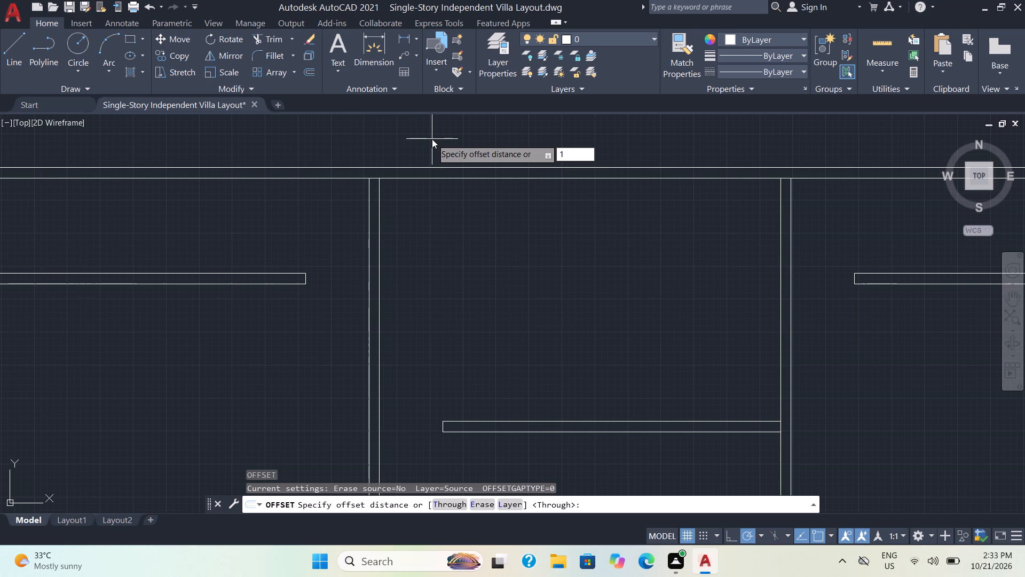
key("apostrophe")
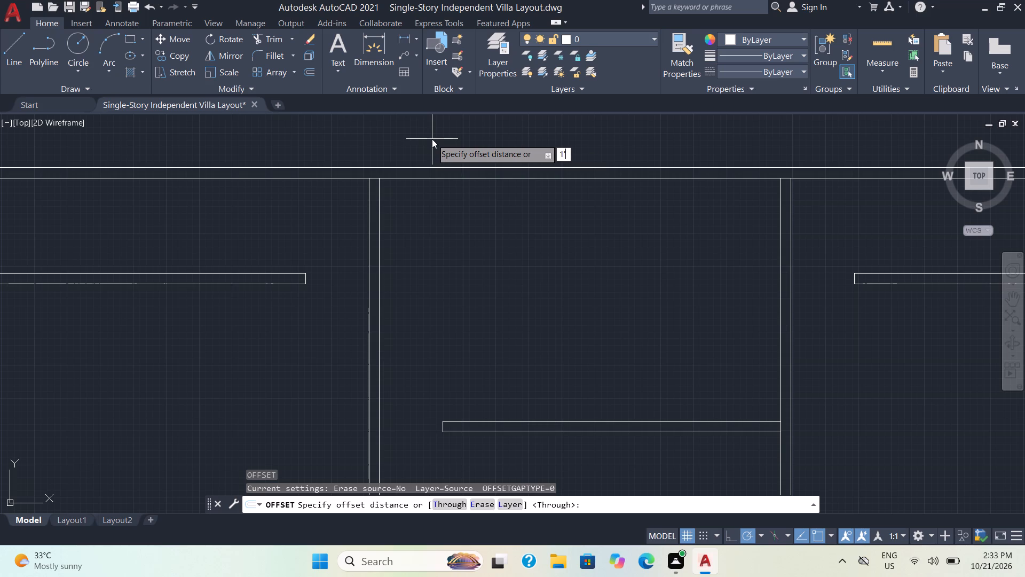
type("5\"")
key("Return")
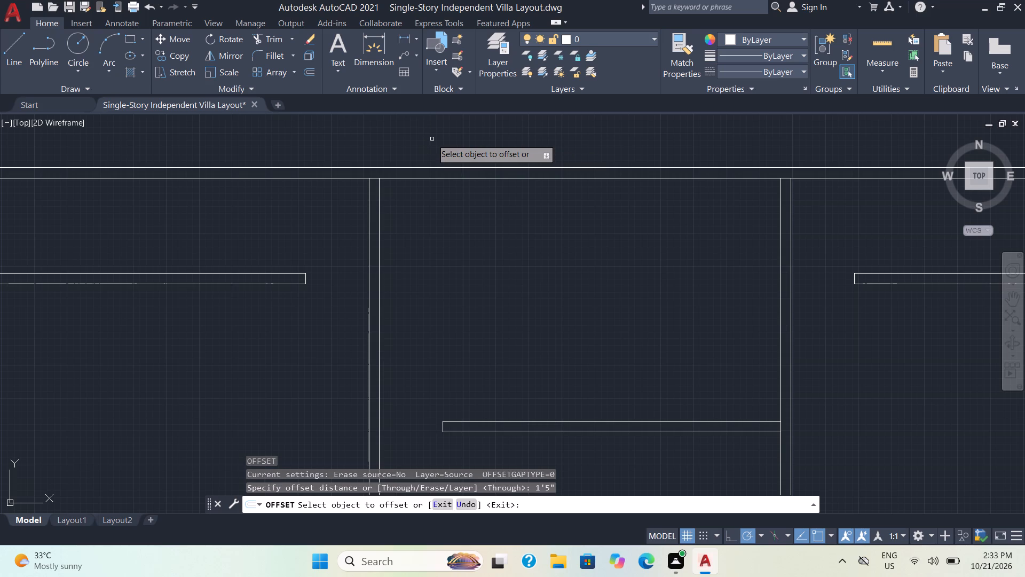
left_click(448, 182)
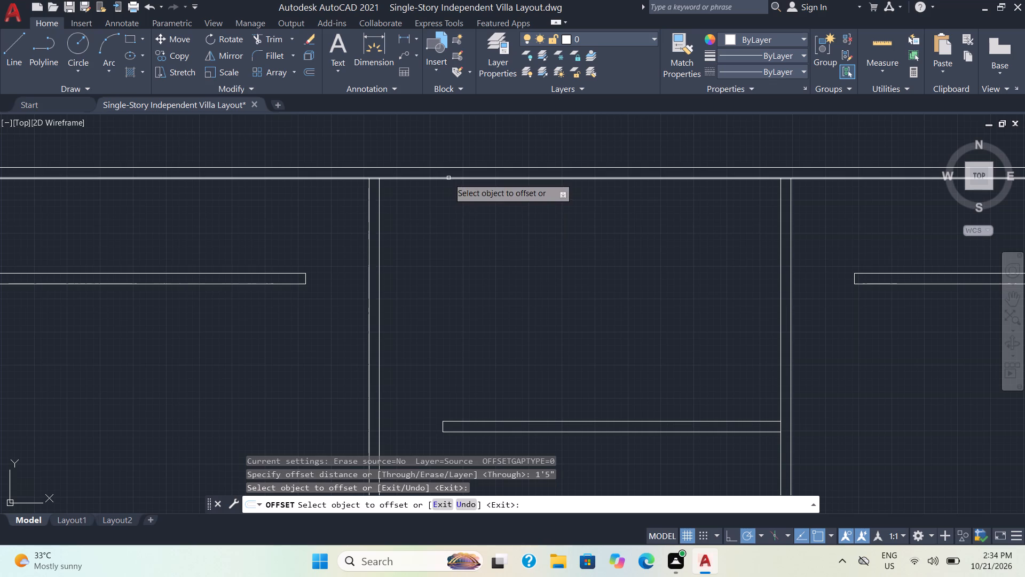
left_click_drag(448, 178, 452, 187)
left_click(444, 214)
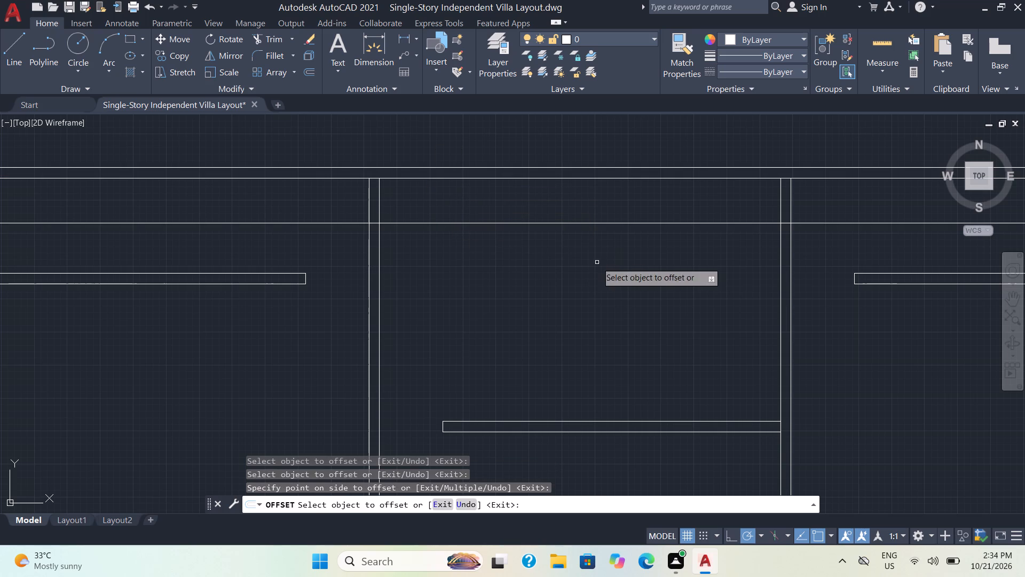
Offset the left face of the upper right room's left wall 1'8" into the upper middle room.
left_click(782, 300)
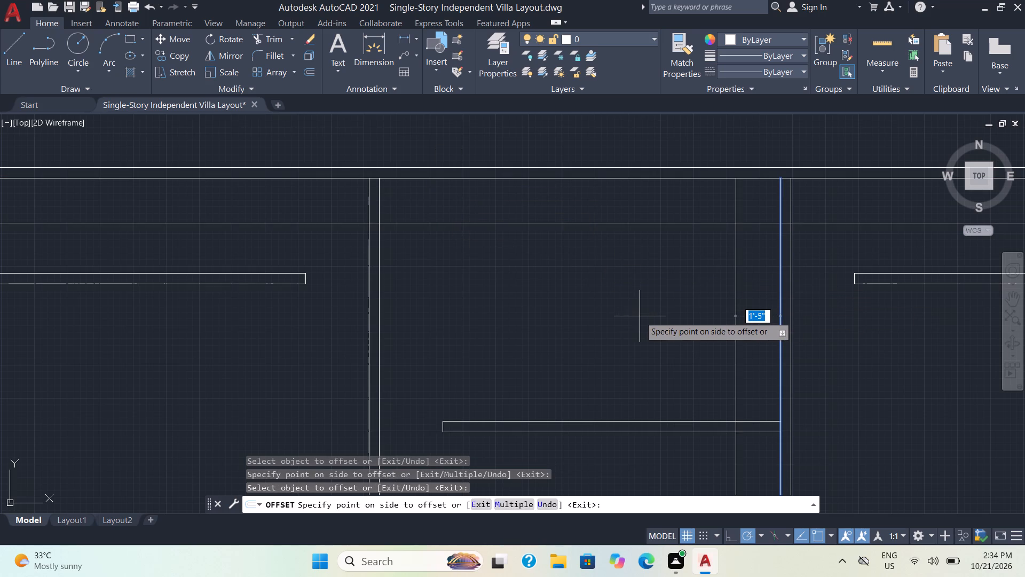
key("1")
key("apostrophe")
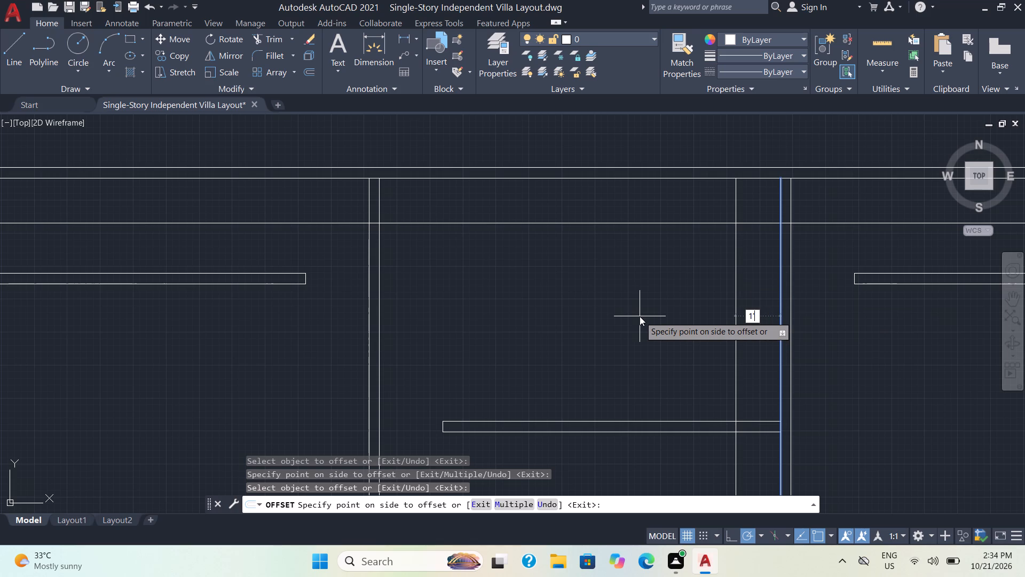
key("8")
key("shift+quotedbl")
key("Return")
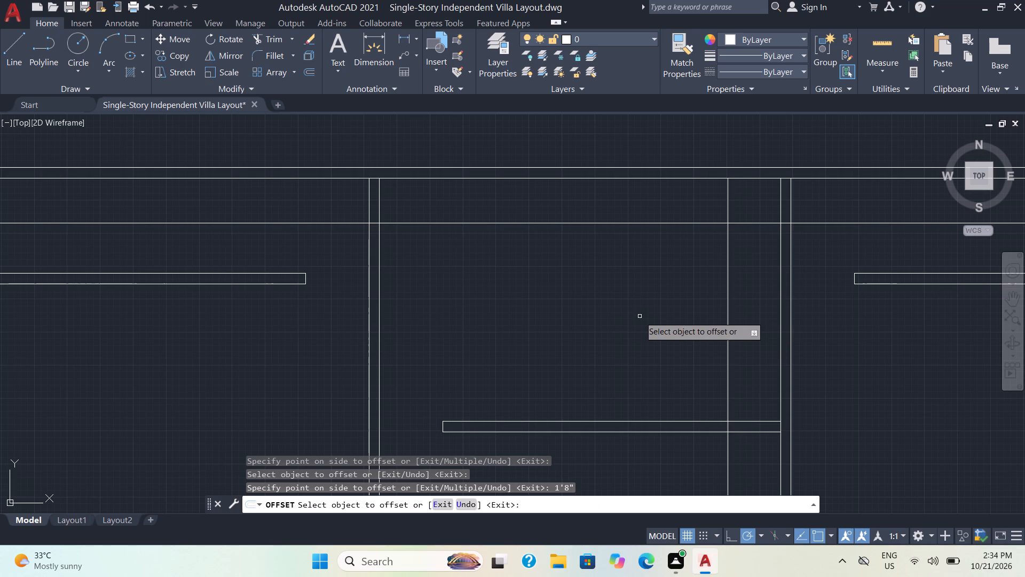
left_click(640, 316)
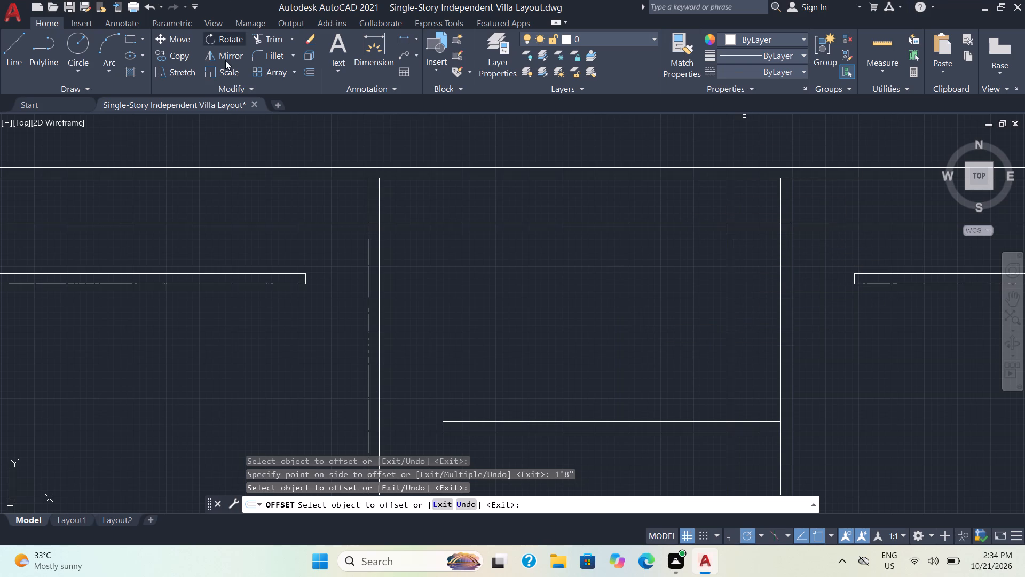
Trim the two offset lines to a corner in the upper middle room, ending the vertical one at that room's partition.
left_click(259, 34)
left_click_drag(714, 206, 750, 213)
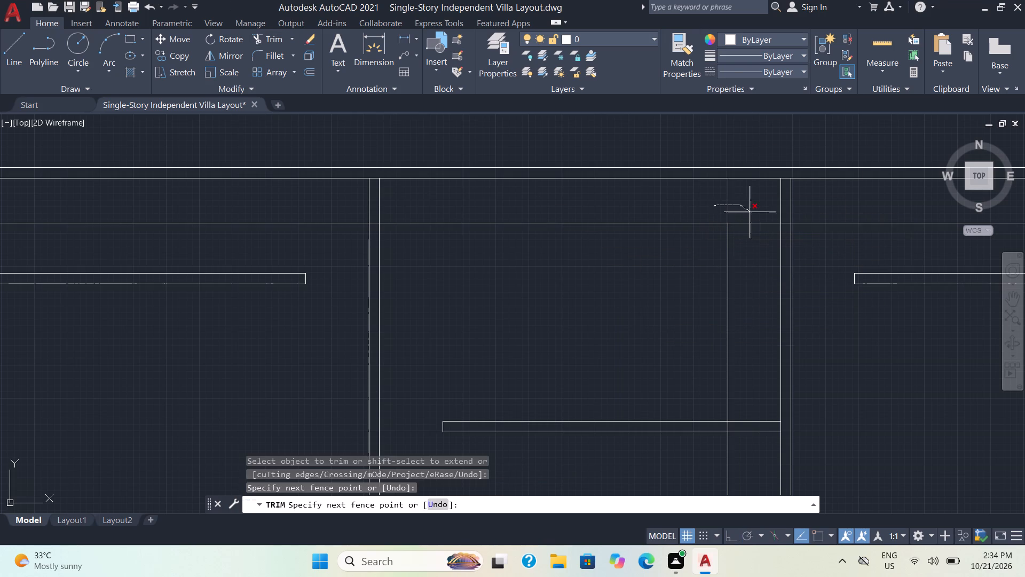
left_click_drag(750, 213, 761, 238)
scroll(718, 417, "down", 3)
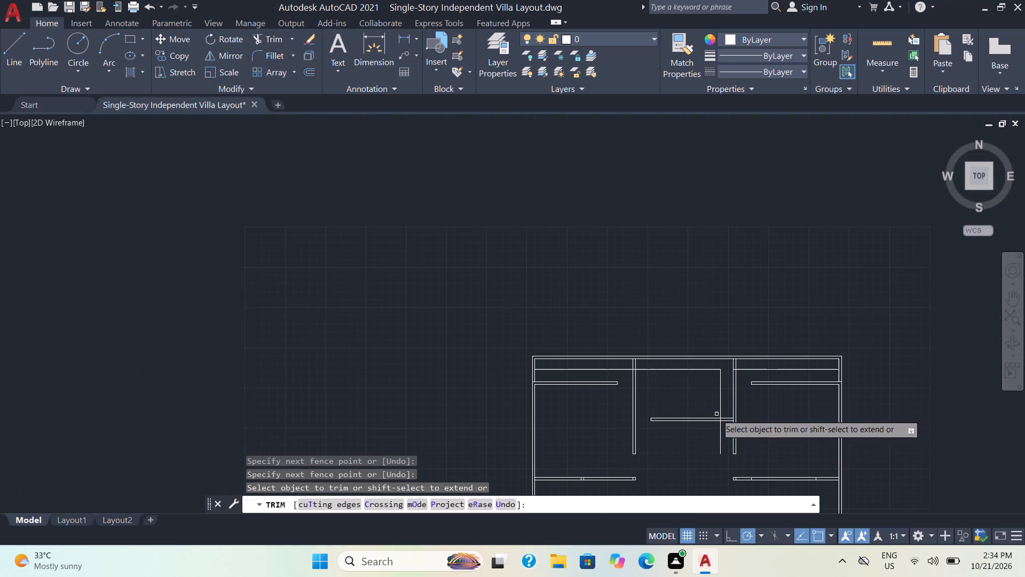
scroll(712, 447, "up", 3)
left_click_drag(717, 412, 748, 396)
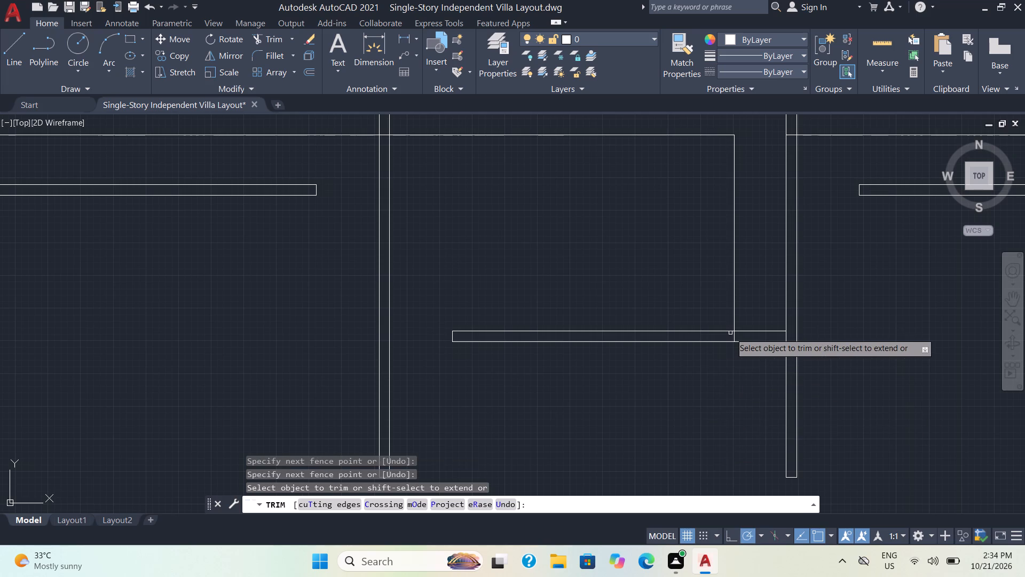
scroll(730, 333, "up", 3)
left_click_drag(751, 349, 715, 357)
scroll(764, 326, "down", 3)
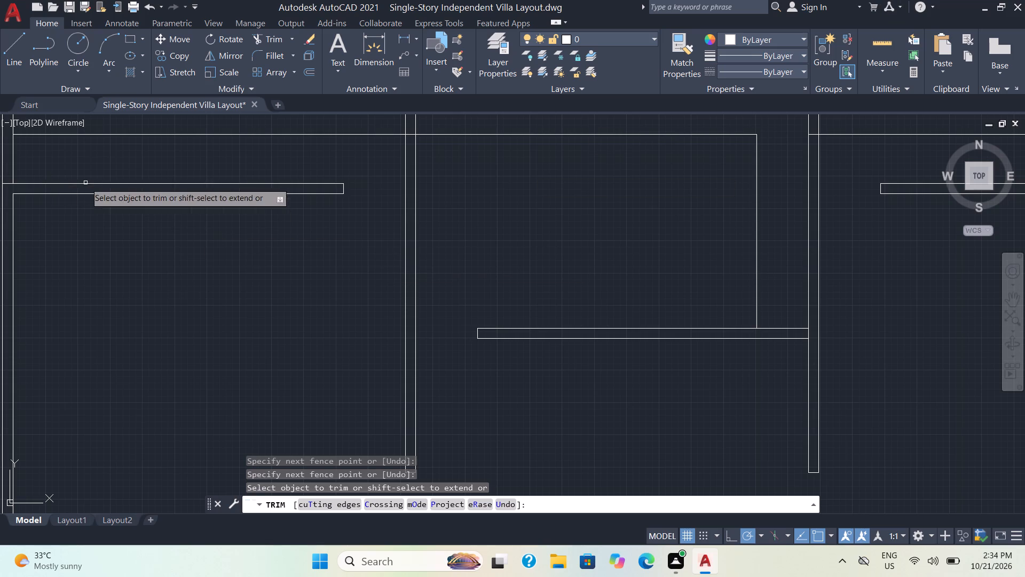
Trim the horizontal offset line out of the upper left room and across the thickness of that room's right wall.
middle_click_drag(230, 149, 236, 257)
type("54")
left_click_drag(258, 227, 275, 268)
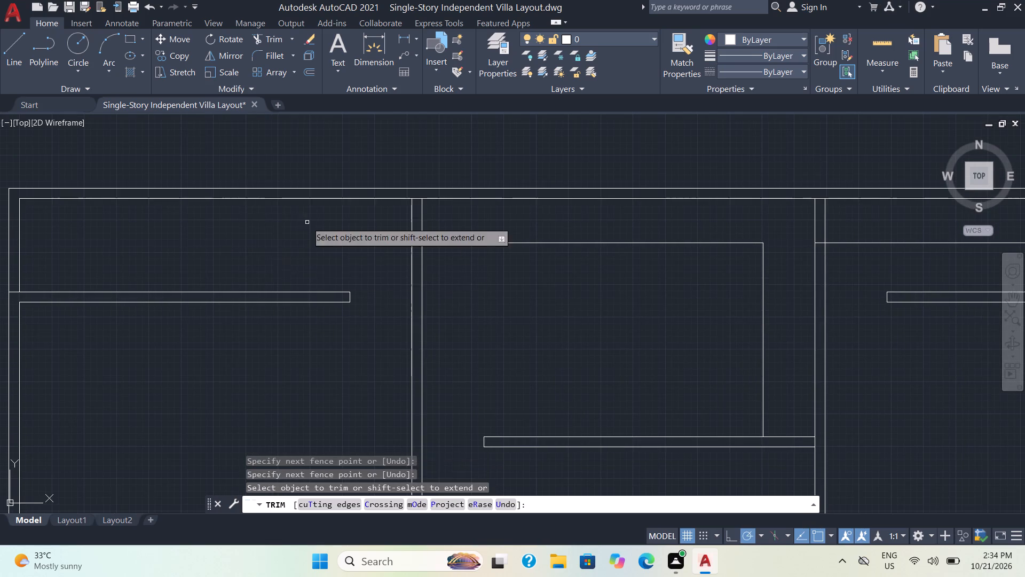
scroll(326, 224, "down", 2)
scroll(398, 220, "up", 3)
scroll(272, 266, "up", 2)
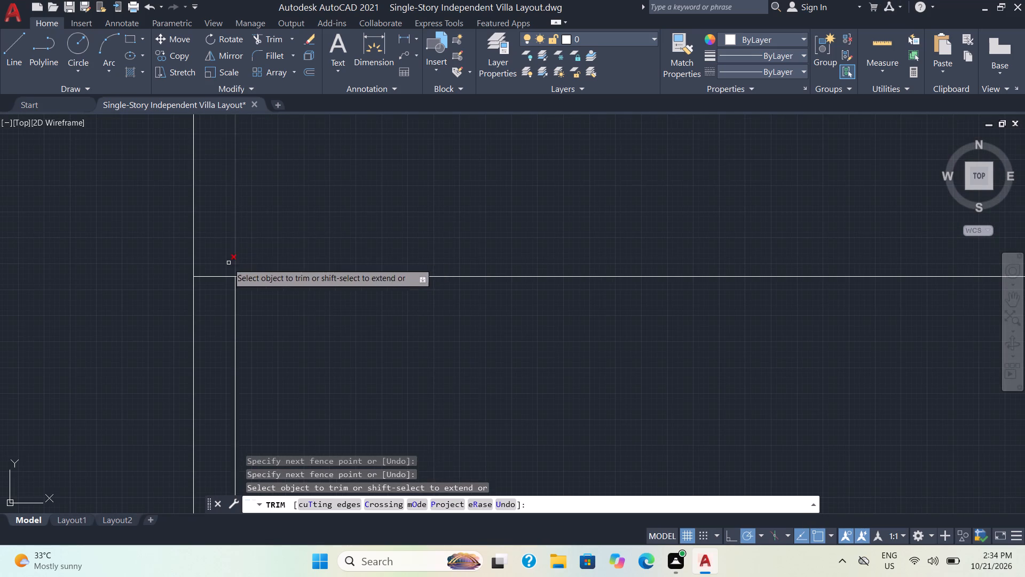
left_click_drag(220, 266, 196, 326)
scroll(271, 294, "down", 3)
scroll(480, 243, "down", 3)
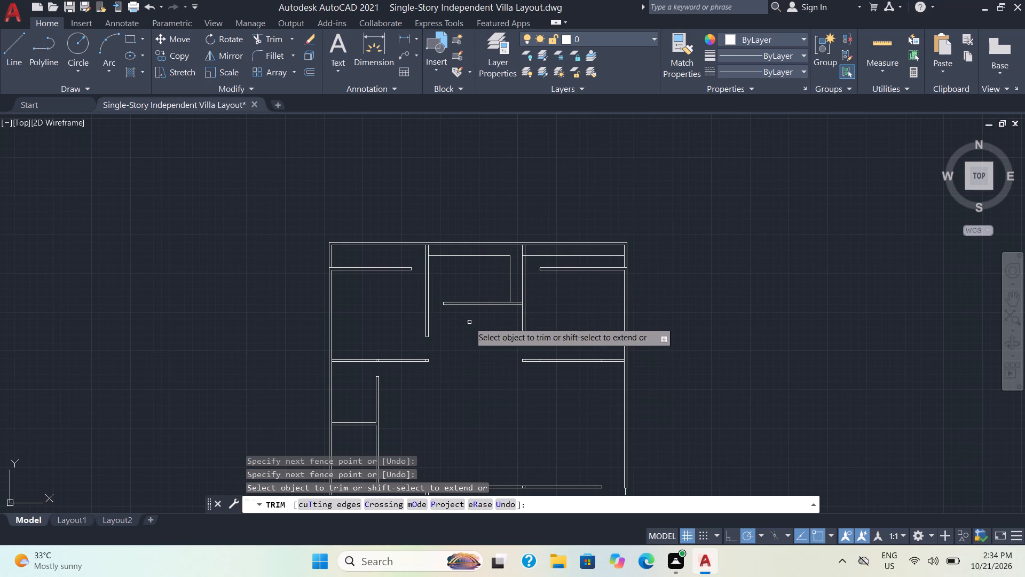
Trim the horizontal offset line out of the upper right room and across the thickness of that room's left wall.
scroll(469, 322, "up", 1)
middle_click_drag(468, 322, 514, 332)
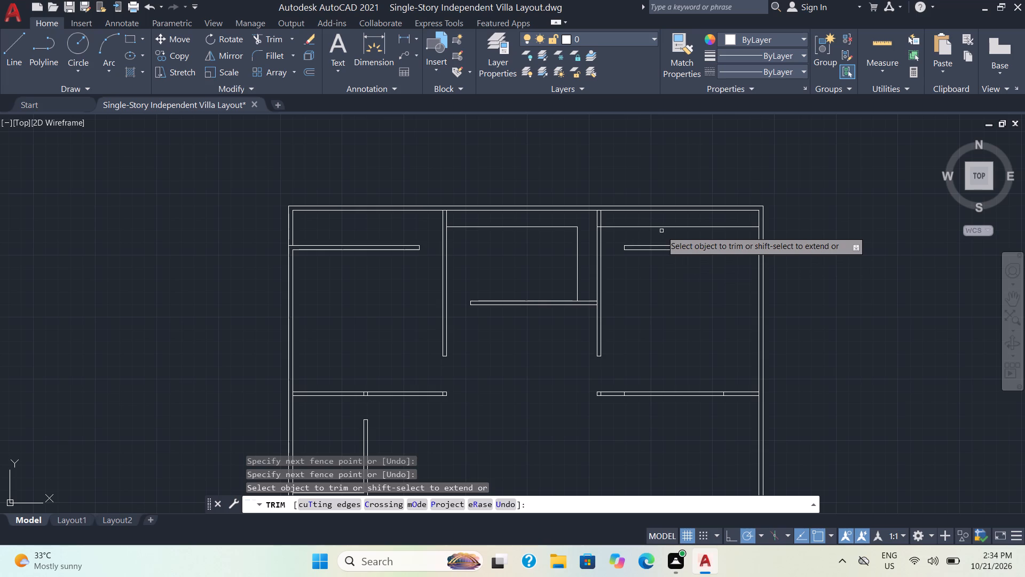
left_click_drag(659, 222, 661, 232)
scroll(584, 227, "up", 3)
left_click_drag(616, 229, 618, 256)
scroll(628, 241, "down", 1)
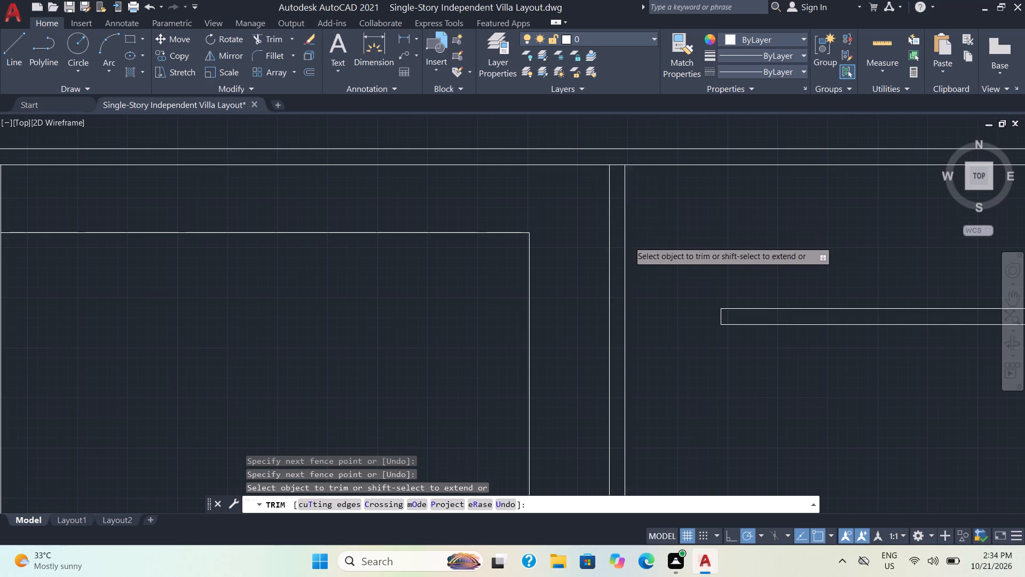
scroll(628, 241, "down", 1)
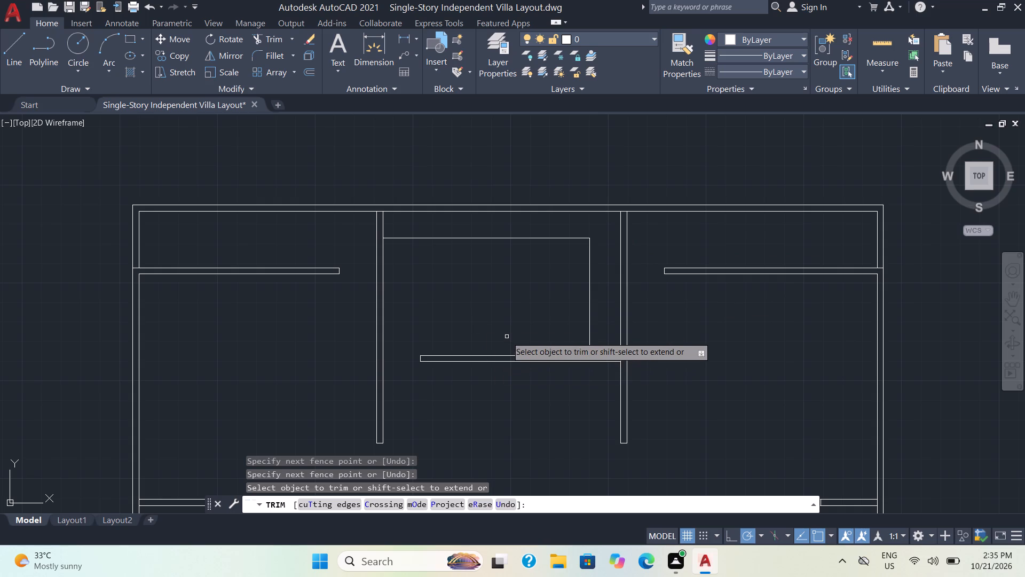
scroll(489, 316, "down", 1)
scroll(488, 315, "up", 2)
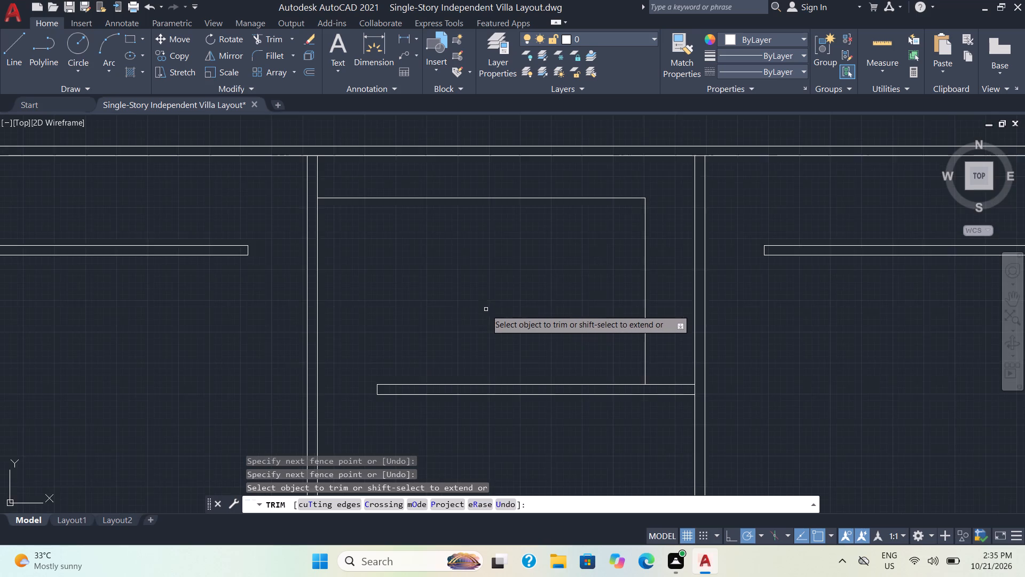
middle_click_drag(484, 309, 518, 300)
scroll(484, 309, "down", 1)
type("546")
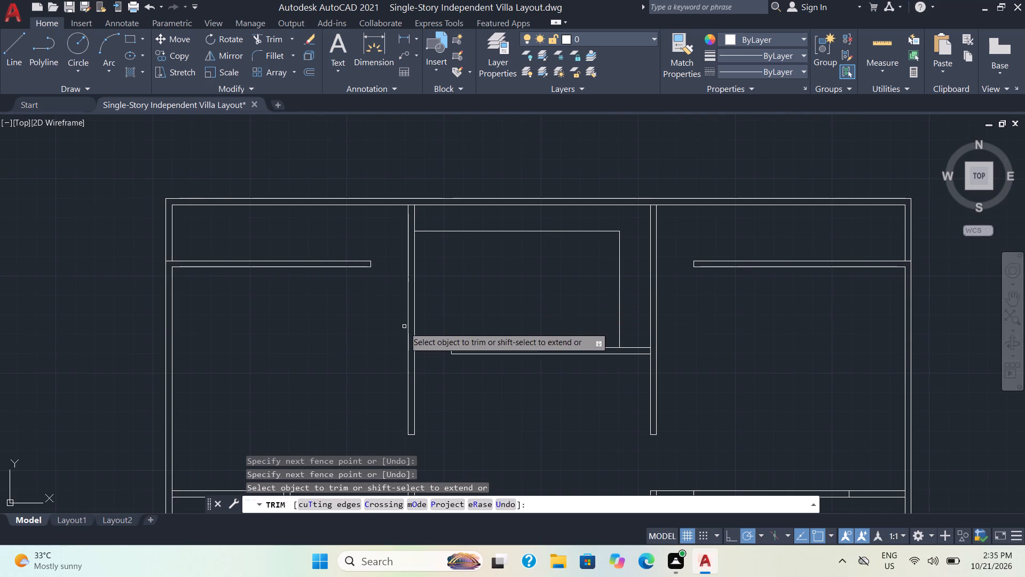
Look over the villa's walls and junctions, from the upper rooms down to the small rooms along the left side.
key("Escape")
scroll(402, 332, "up", 1)
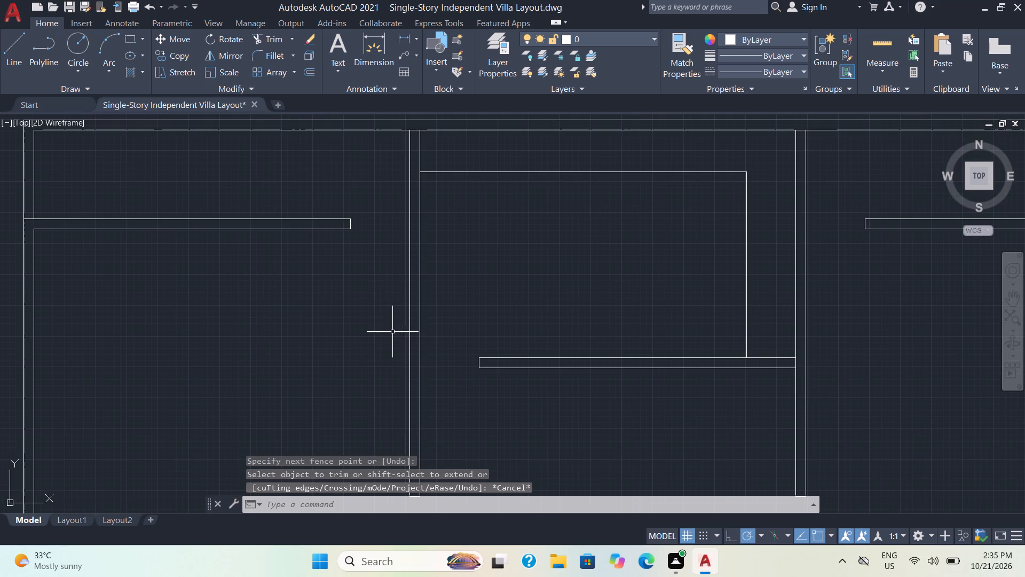
scroll(392, 331, "up", 1)
middle_click_drag(340, 321, 405, 328)
type("45")
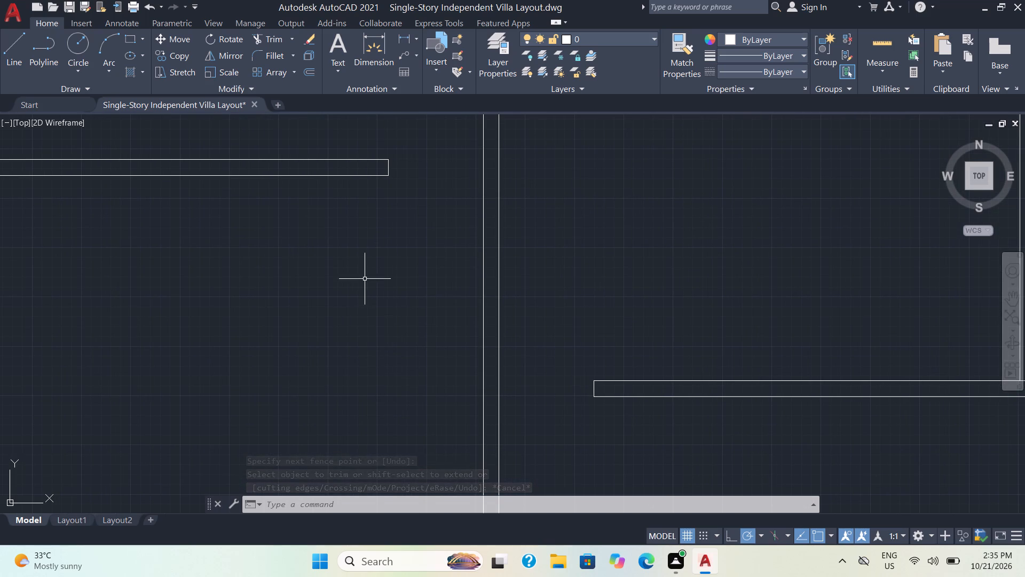
scroll(365, 280, "down", 1)
key("5")
key("4")
middle_click_drag(383, 346, 476, 249)
scroll(398, 375, "down", 2)
scroll(413, 365, "up", 2)
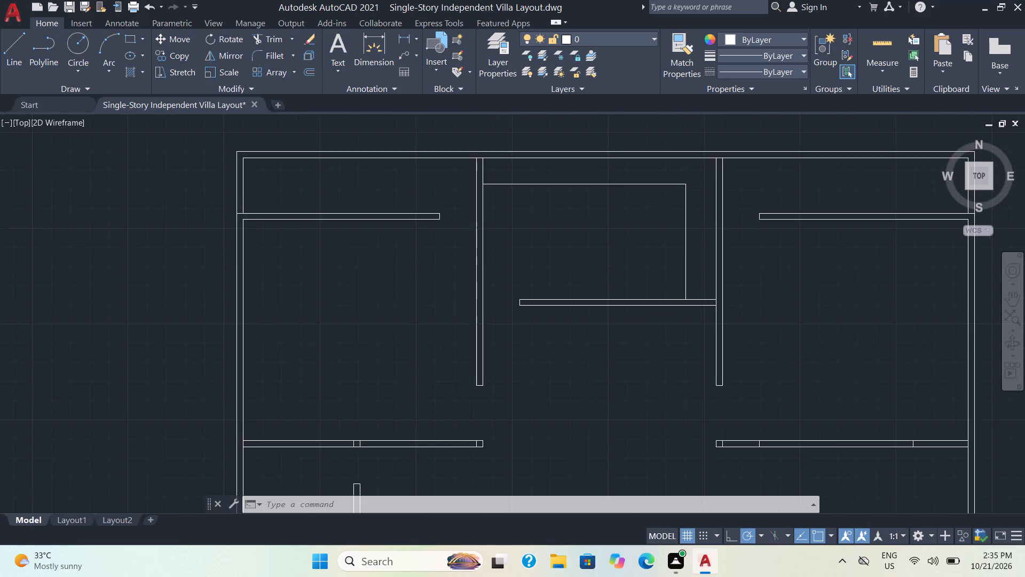
scroll(414, 357, "down", 4)
key("5")
key("4")
middle_click_drag(425, 368, 428, 334)
key("6")
scroll(421, 375, "up", 1)
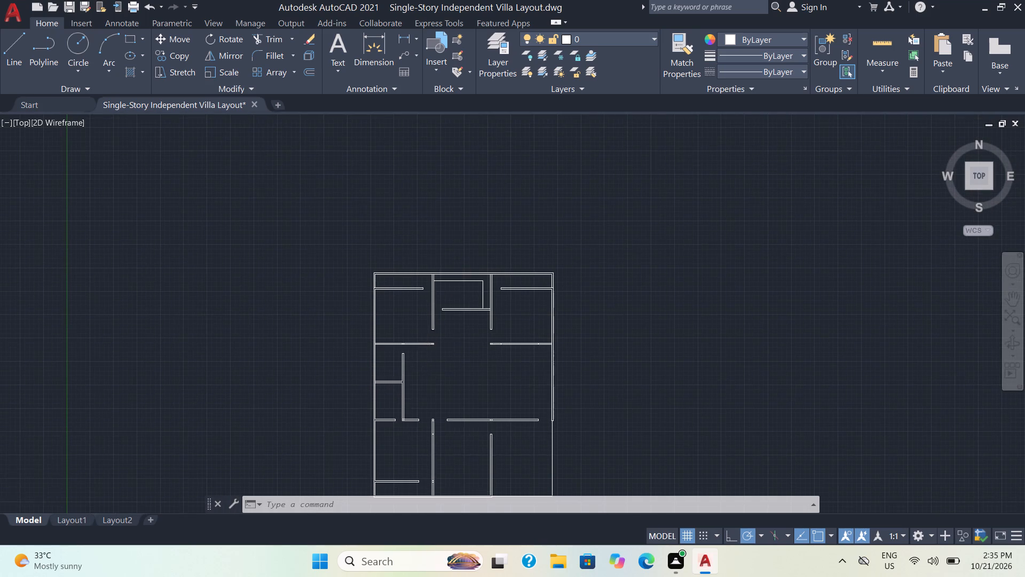
scroll(421, 373, "up", 2)
middle_click_drag(409, 382, 477, 357)
key("5")
key("4")
key("6")
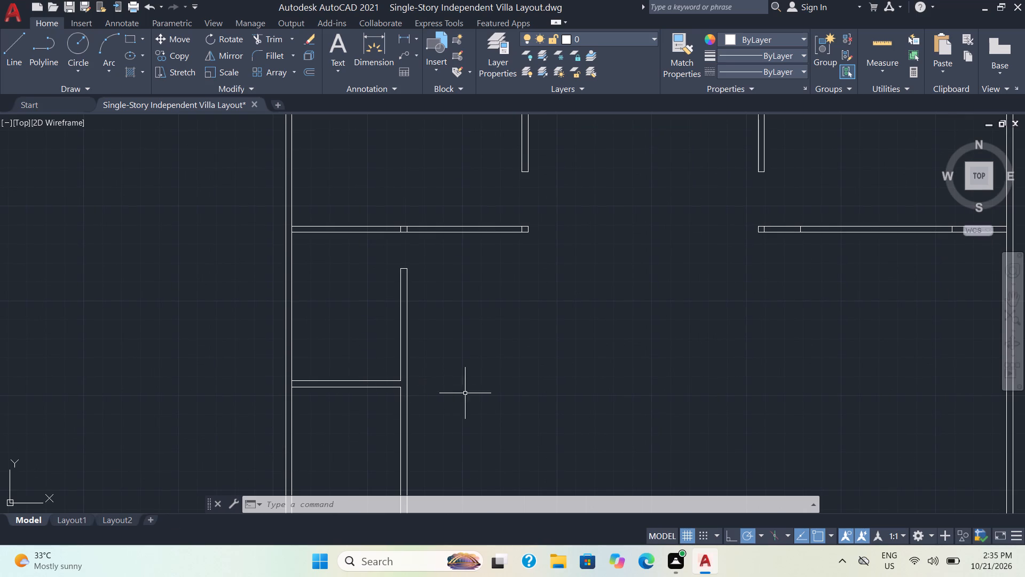
middle_click_drag(585, 357, 573, 314)
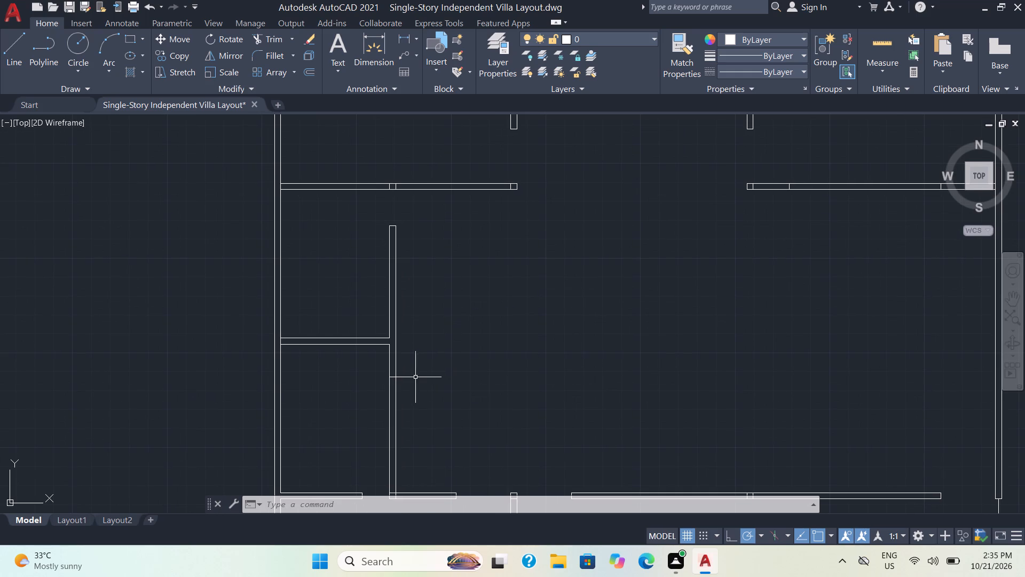
scroll(448, 362, "up", 1)
scroll(448, 362, "down", 5)
middle_click_drag(480, 367, 478, 349)
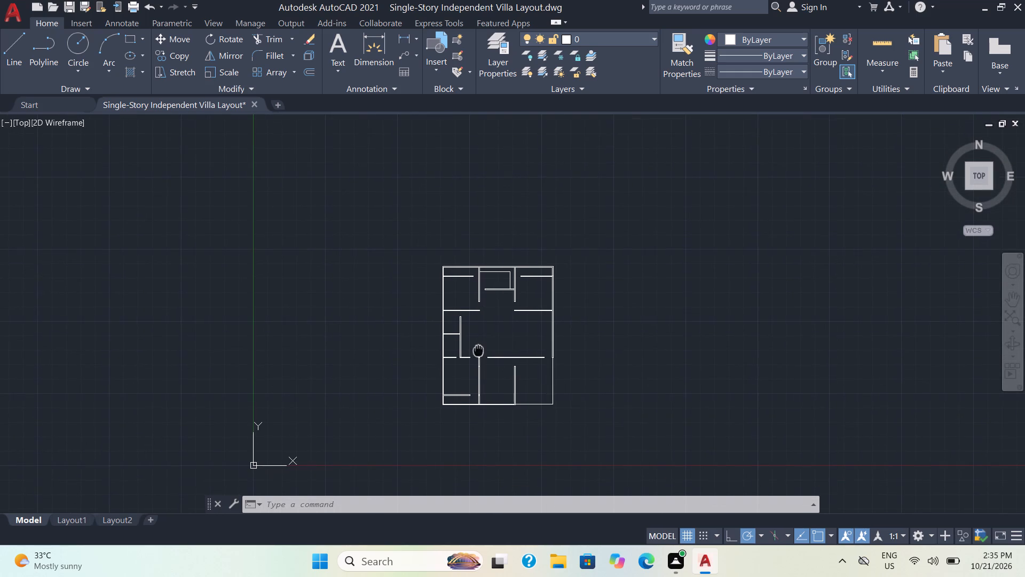
middle_click_drag(478, 349, 478, 348)
Draw a short line closing the vertical wall's left face where the partition between the two small left-side rooms meets it.
scroll(478, 348, "up", 5)
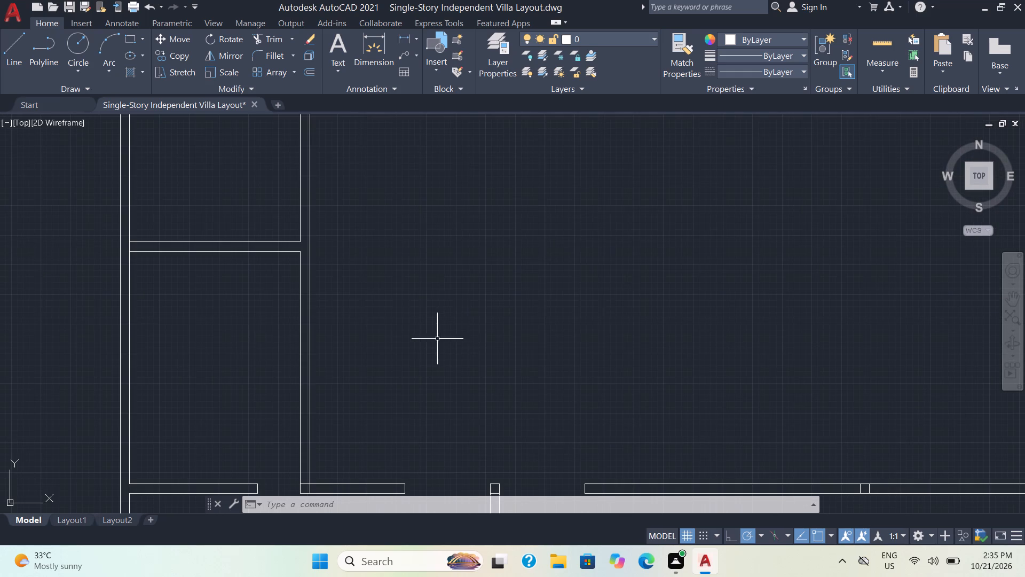
left_click(9, 48)
scroll(218, 248, "up", 2)
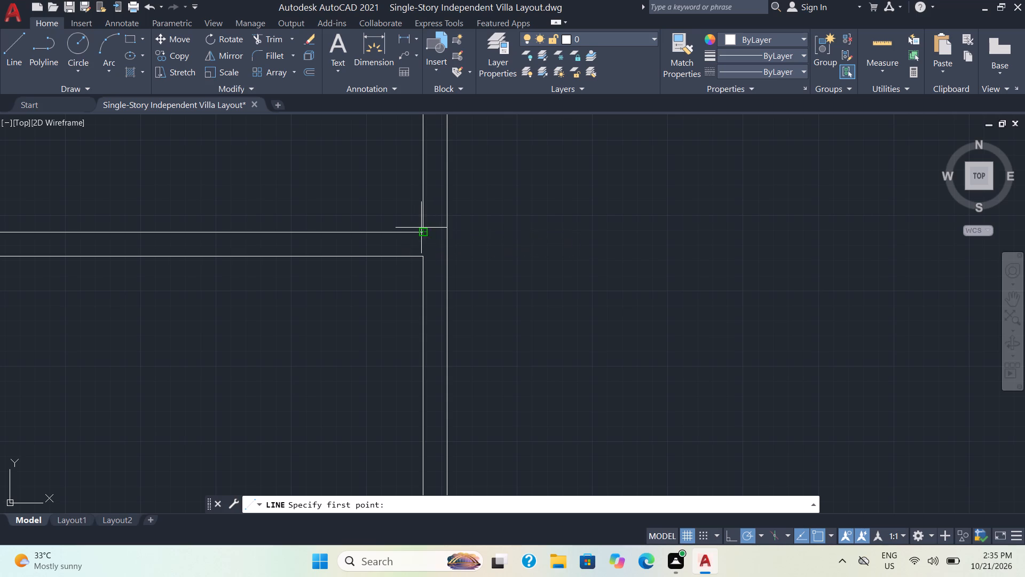
left_click(421, 227)
left_click(425, 255)
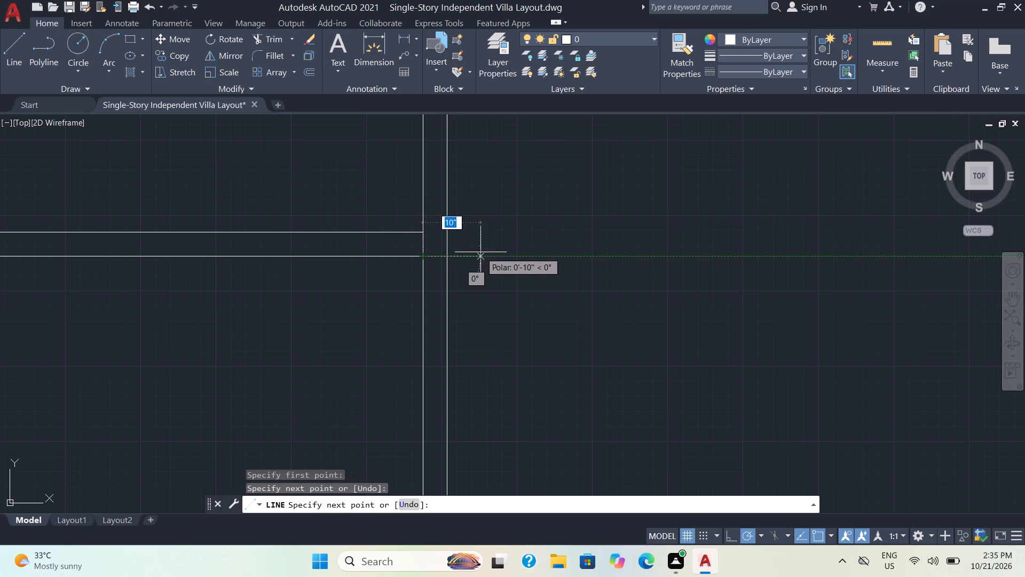
key("Escape")
Look over the wall layout of the lower rooms, the central hall and the upper rooms.
scroll(480, 251, "down", 2)
middle_click_drag(479, 231, 414, 238)
scroll(376, 222, "up", 2)
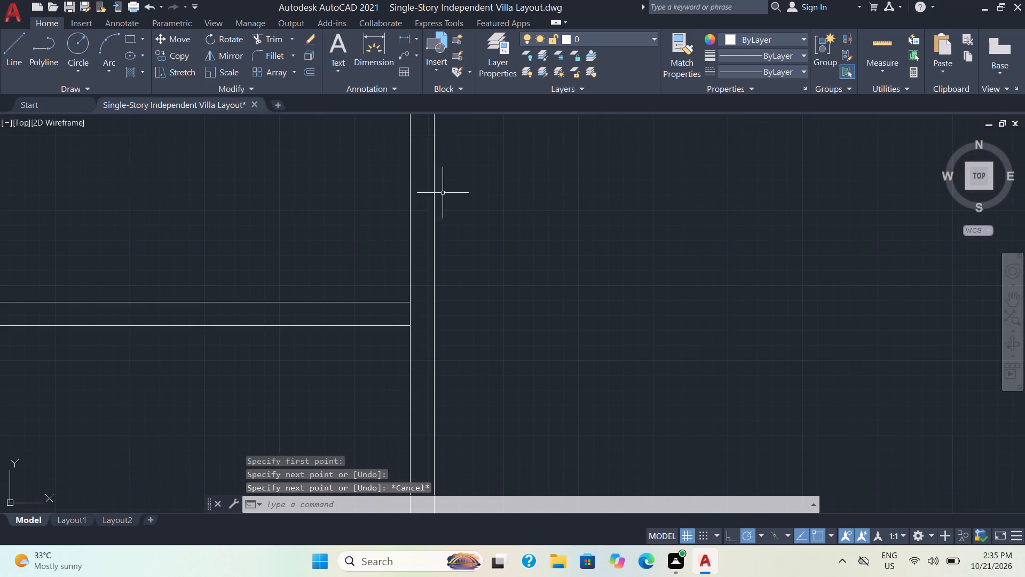
scroll(493, 186, "down", 3)
middle_click_drag(495, 189, 494, 278)
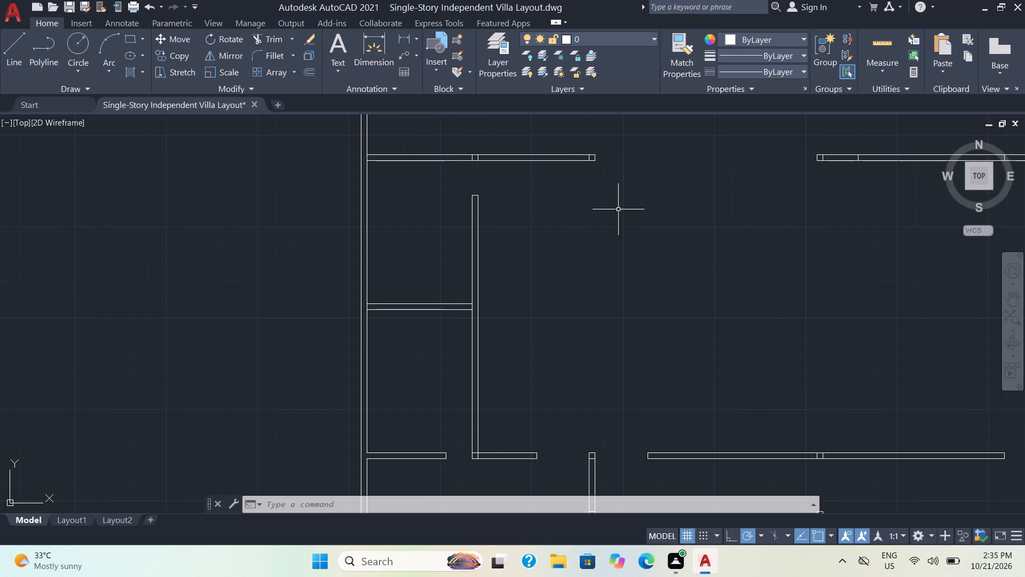
scroll(664, 297, "down", 1)
middle_click_drag(682, 313, 585, 223)
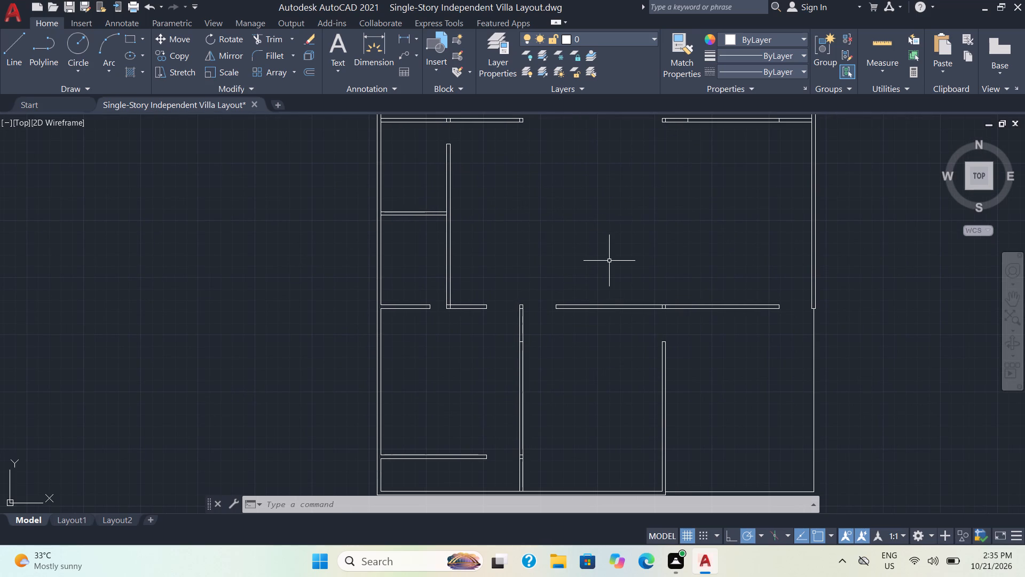
scroll(606, 227, "down", 1)
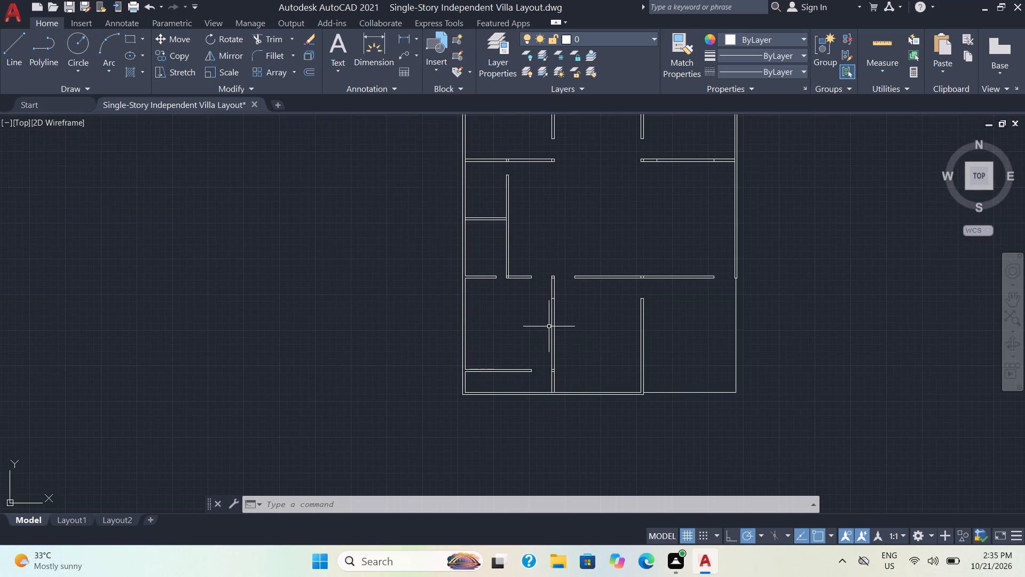
scroll(584, 316, "down", 2)
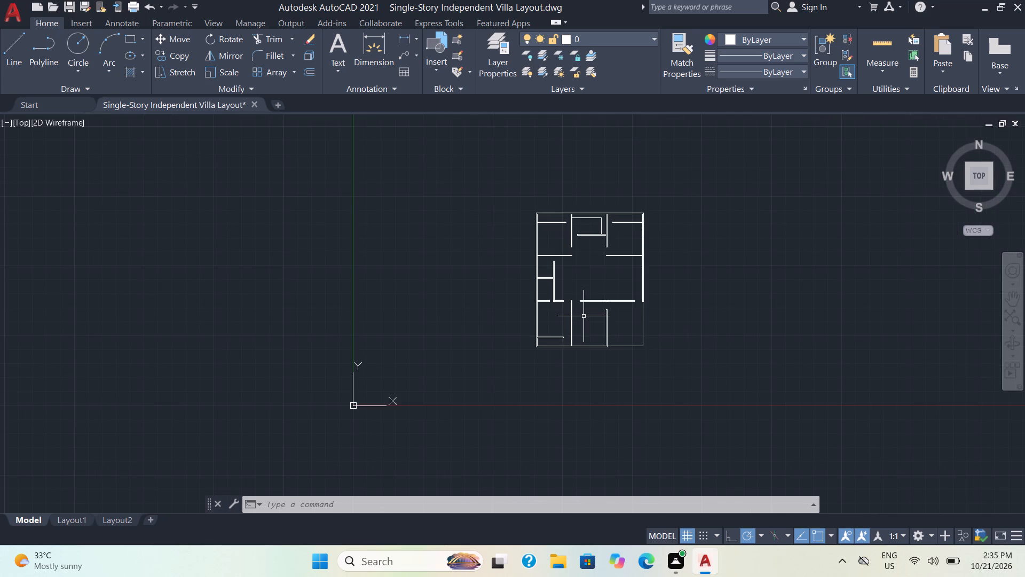
middle_click_drag(577, 315, 419, 294)
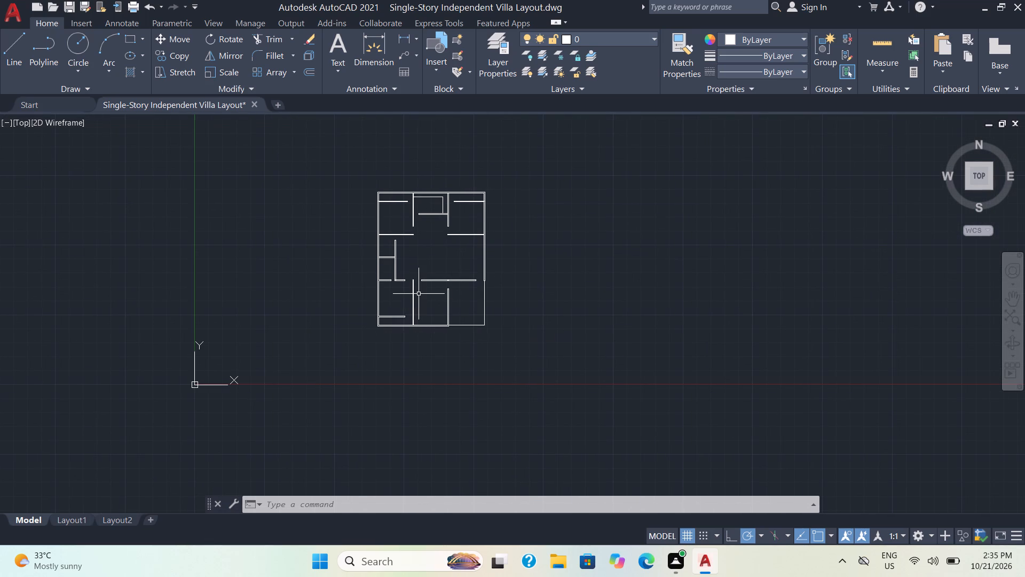
scroll(406, 236, "up", 3)
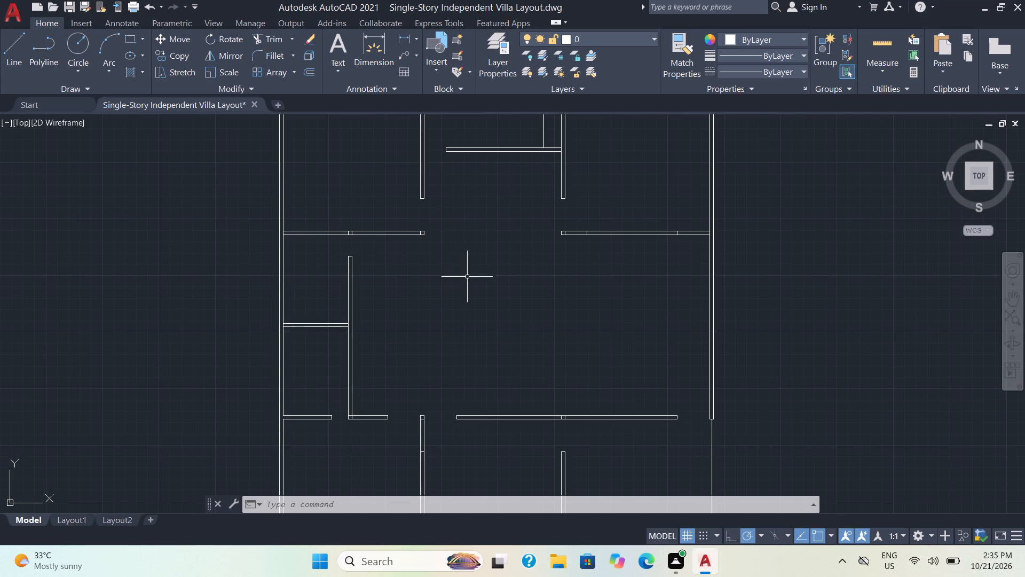
middle_click_drag(506, 293, 623, 366)
middle_click_drag(532, 253, 562, 379)
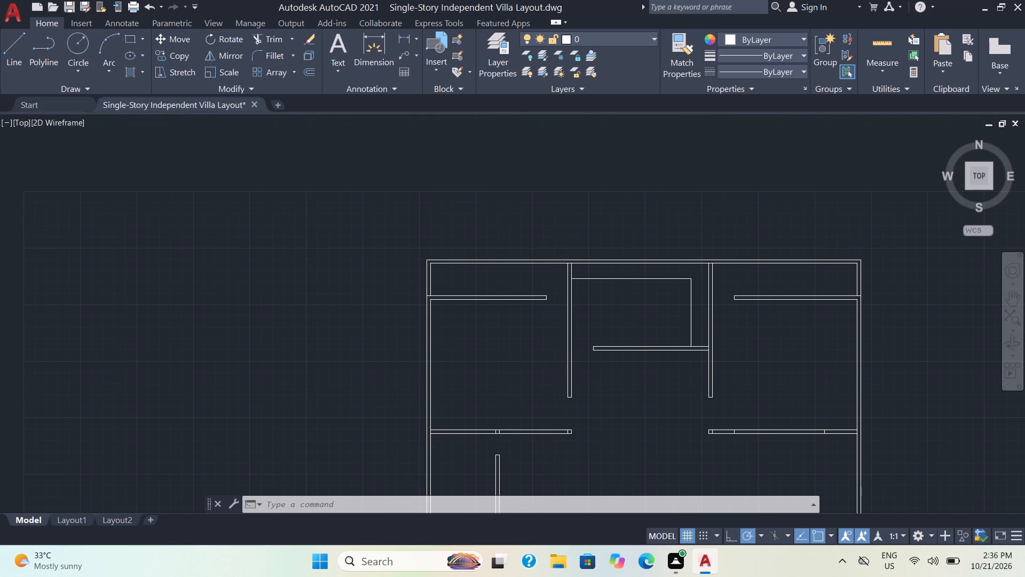
scroll(604, 413, "up", 2)
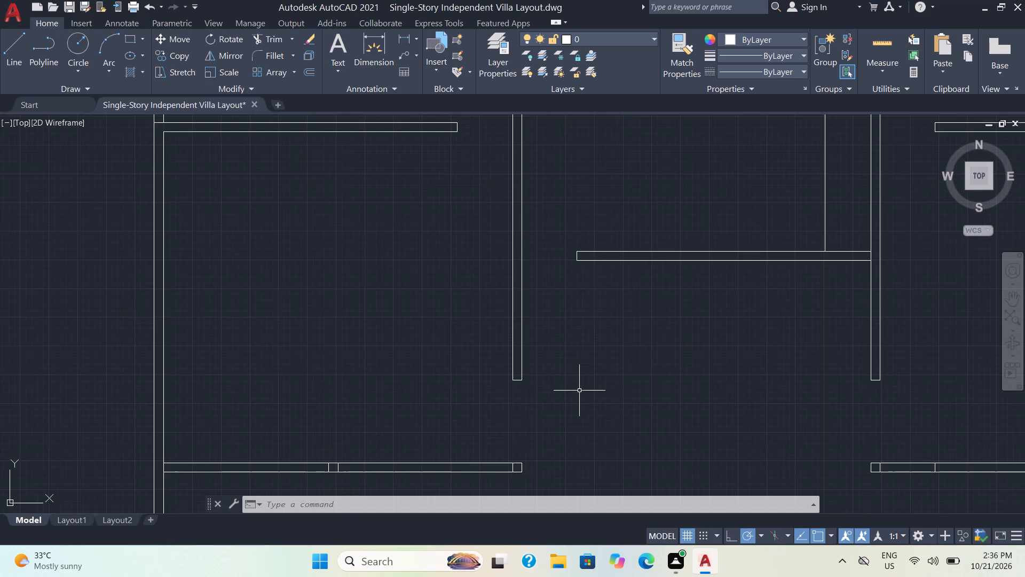
Draw a horizontal line from the lower corner of the upper left room's partition end across the opening to that room's right wall.
key("Escape")
middle_click_drag(422, 262, 389, 380)
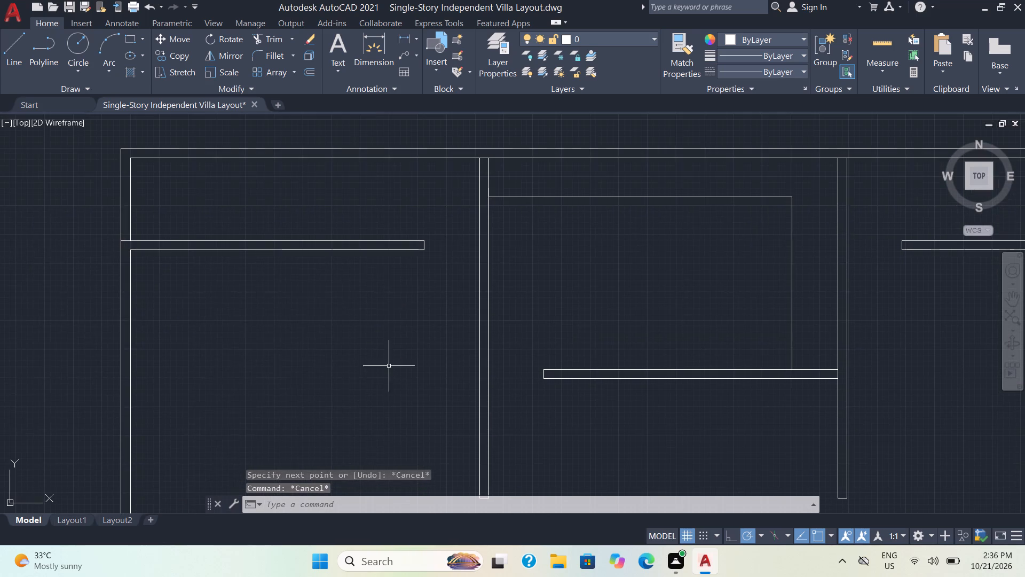
scroll(432, 254, "up", 2)
left_click(21, 53)
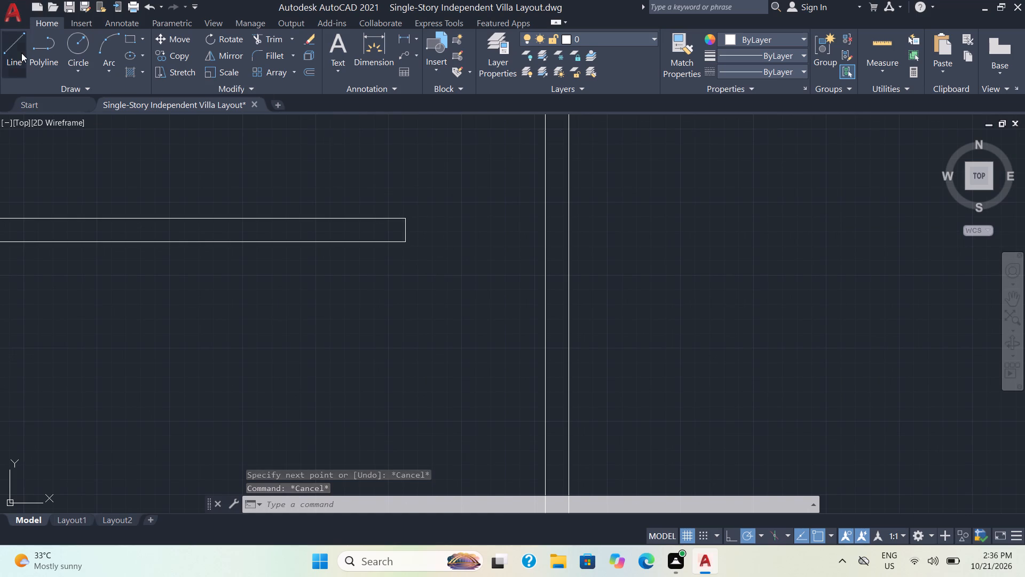
left_click(408, 239)
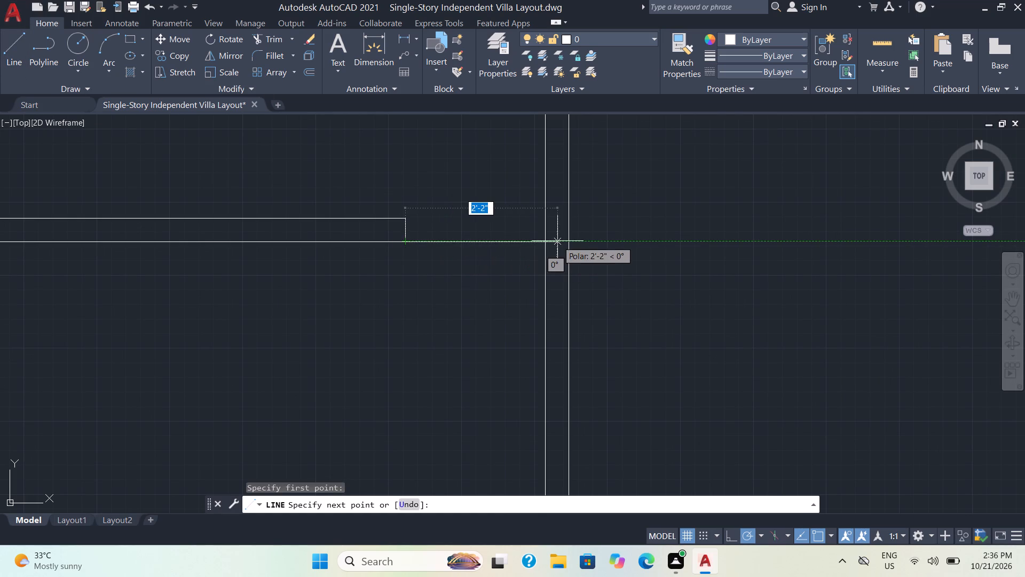
left_click(542, 242)
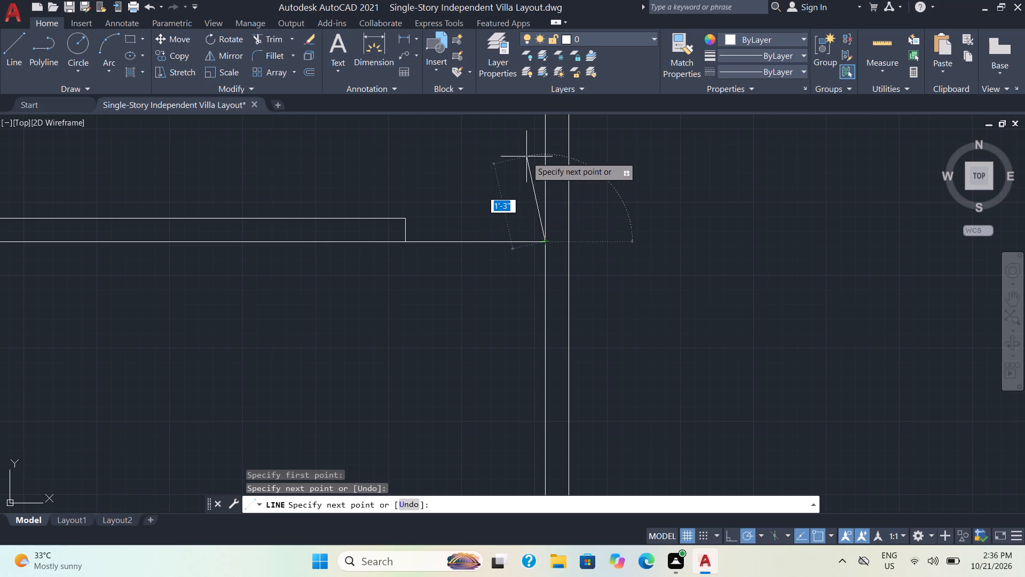
Sketch a thin upright door-leaf outline about 2' tall against the upper left room's right wall, rising from the line across the opening.
left_click(538, 242)
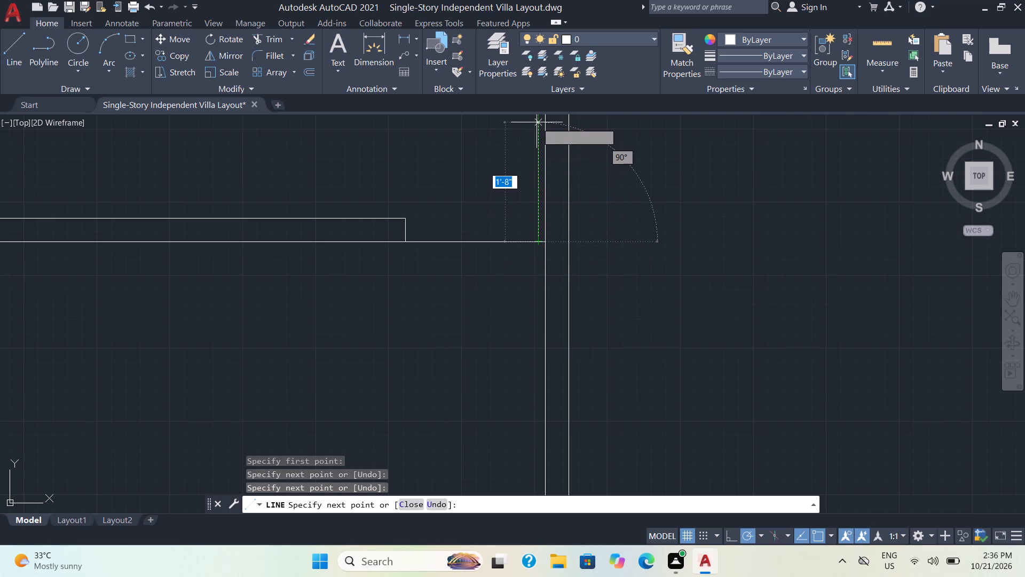
middle_click_drag(541, 121, 561, 196)
key("3")
key("2")
key("1")
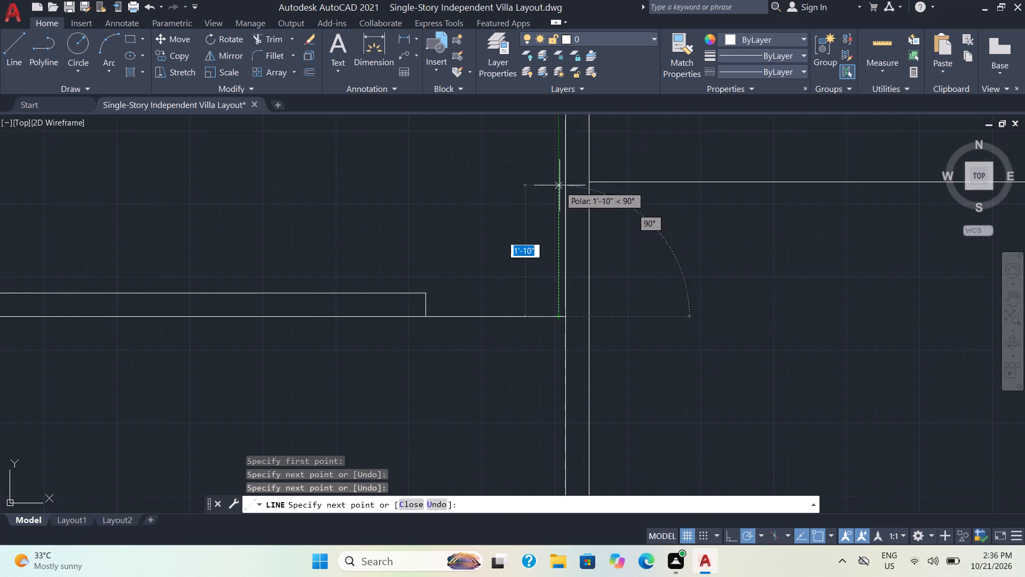
left_click(557, 177)
left_click(566, 172)
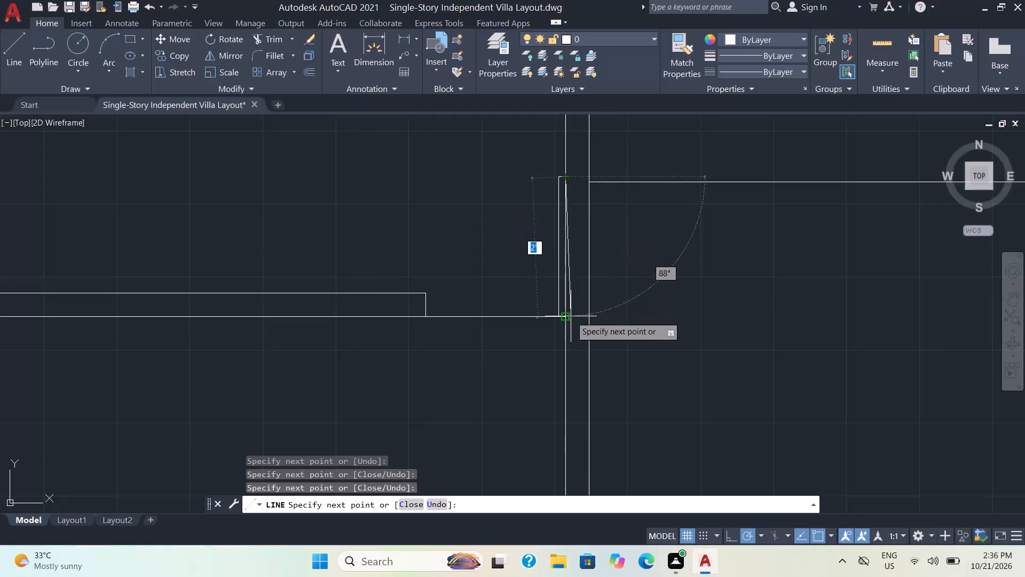
left_click(566, 313)
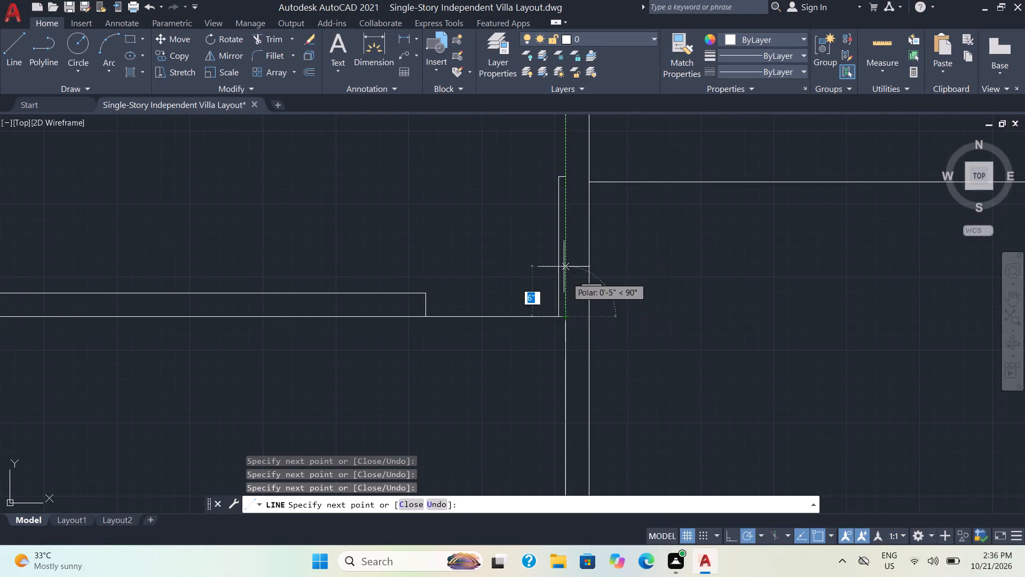
key("Escape")
Erase the left vertical side of the thin door-leaf outline beside the upper left room's right wall.
scroll(546, 267, "down", 2)
middle_click_drag(606, 303, 548, 295)
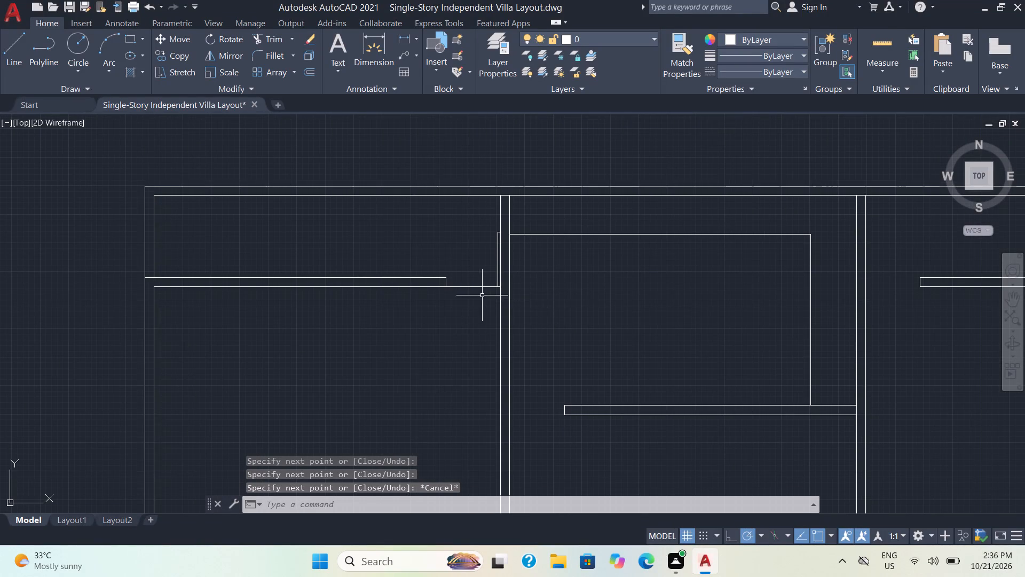
scroll(480, 289, "up", 2)
scroll(480, 287, "down", 2)
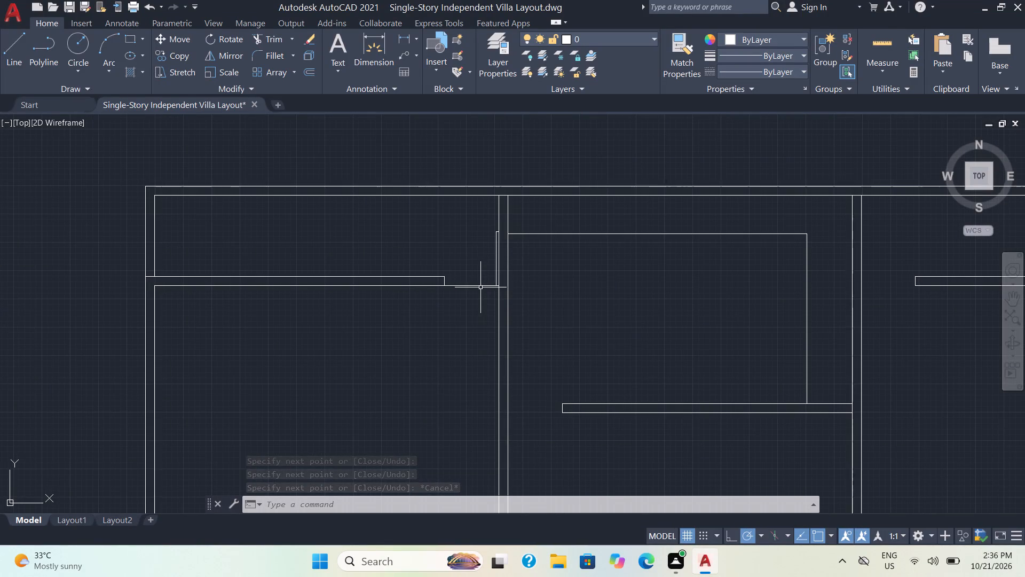
middle_click_drag(619, 346, 523, 258)
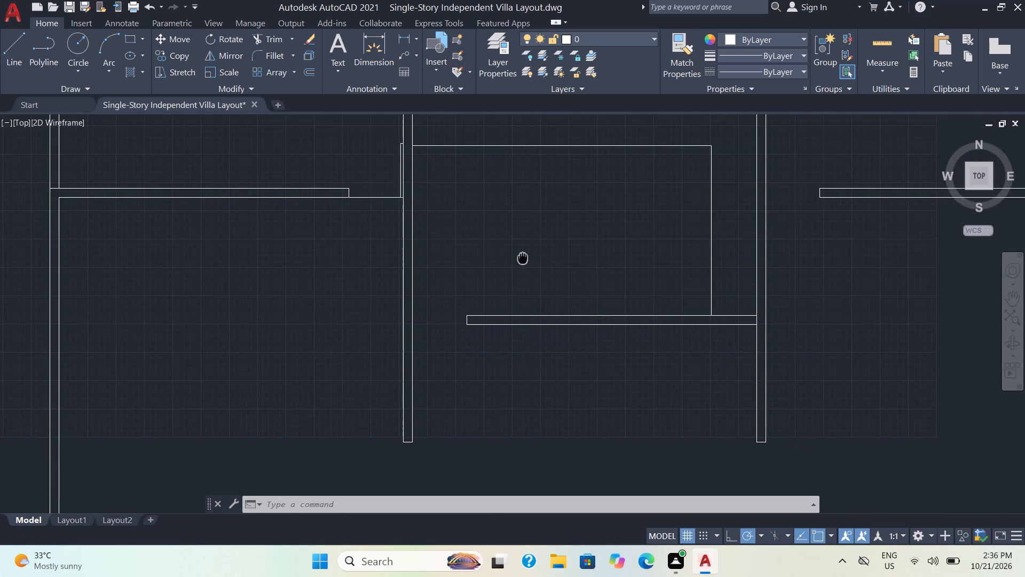
middle_click_drag(523, 258, 602, 294)
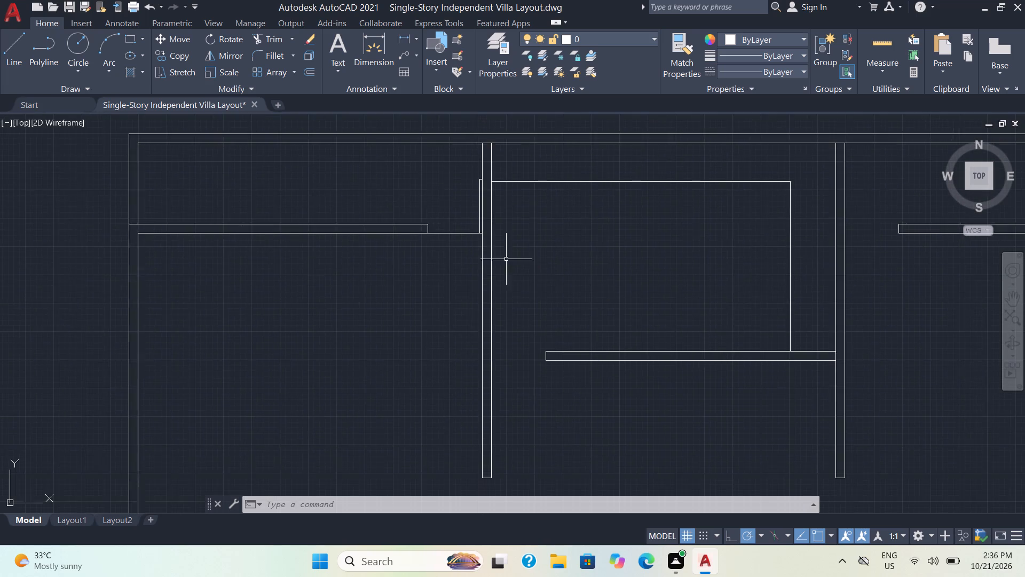
scroll(500, 249, "up", 3)
middle_click_drag(499, 243, 632, 388)
left_click_drag(490, 361, 543, 271)
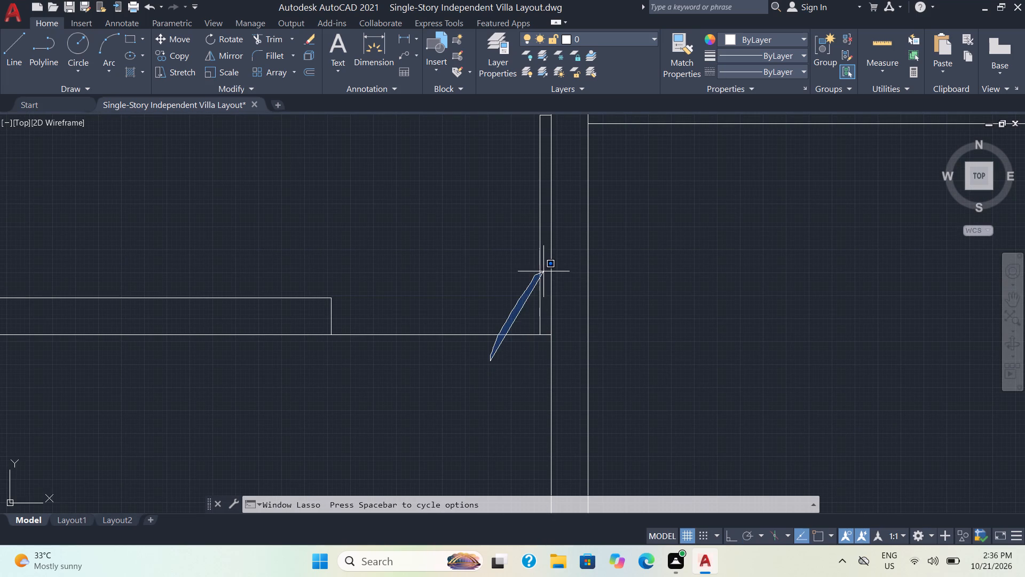
left_click_drag(543, 271, 551, 261)
left_click_drag(523, 332, 543, 285)
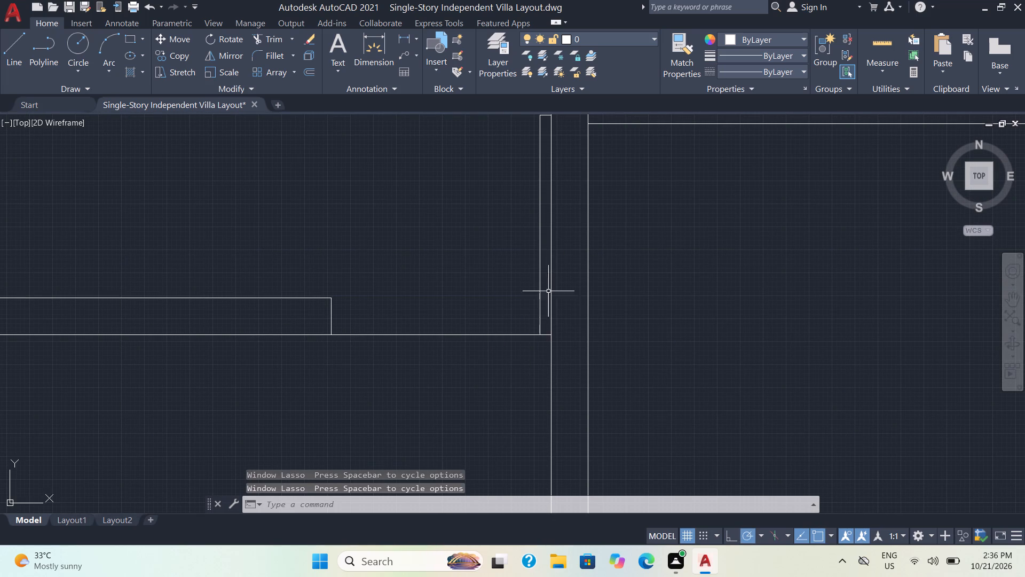
left_click_drag(547, 299, 522, 333)
key("BackSpace")
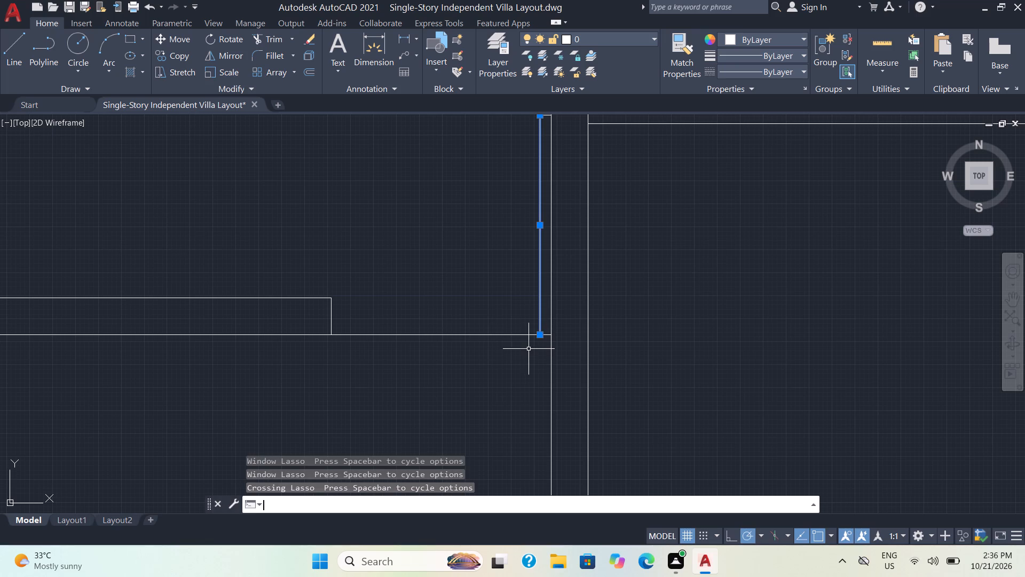
scroll(529, 315, "up", 1)
scroll(549, 314, "down", 1)
key("Delete")
scroll(555, 318, "up", 2)
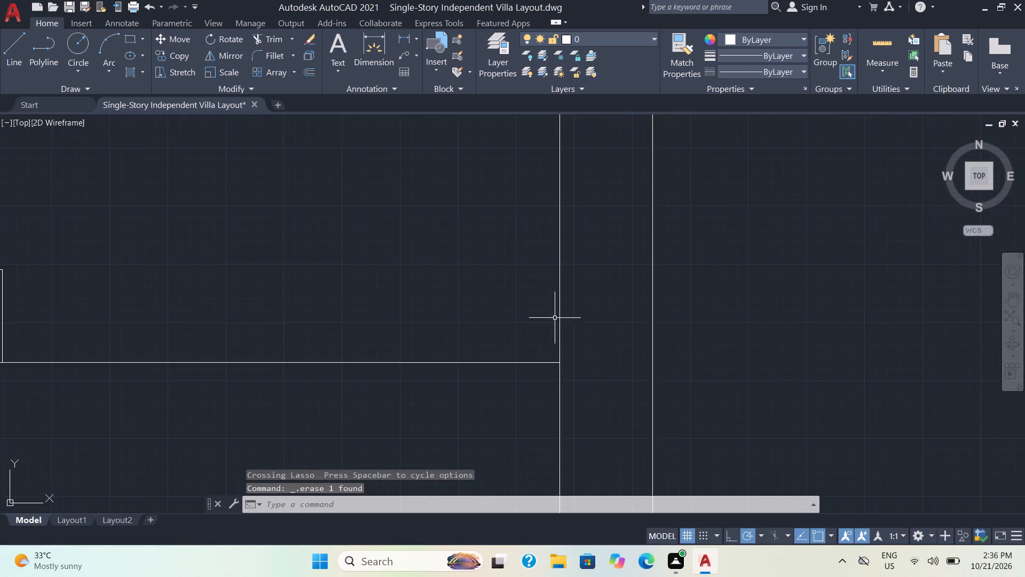
Erase the short horizontal top edge of the door-leaf outline beside the upper left room's right wall.
scroll(555, 317, "down", 3)
scroll(558, 189, "up", 3)
left_click_drag(526, 201, 526, 219)
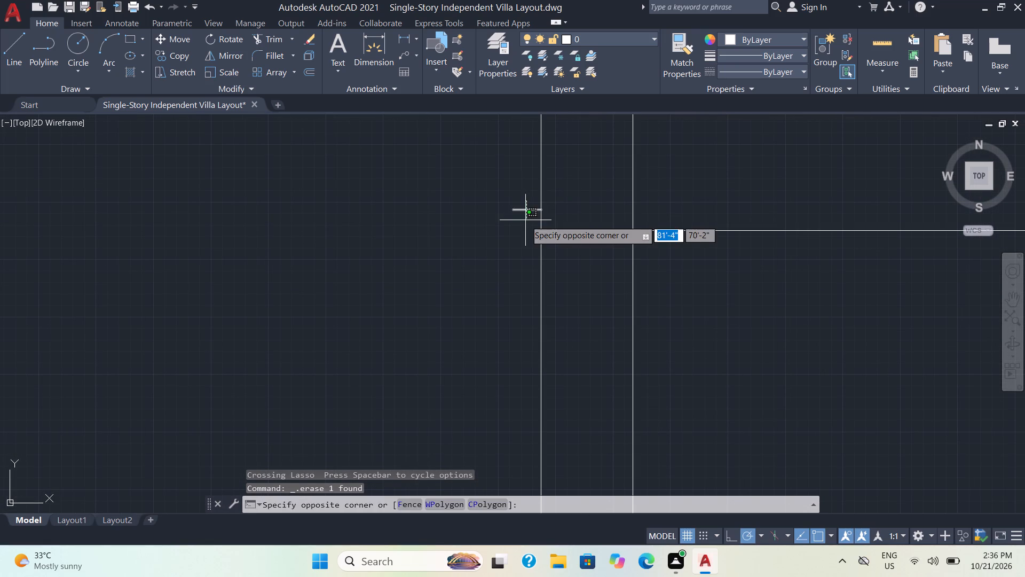
left_click(527, 209)
left_click(526, 209)
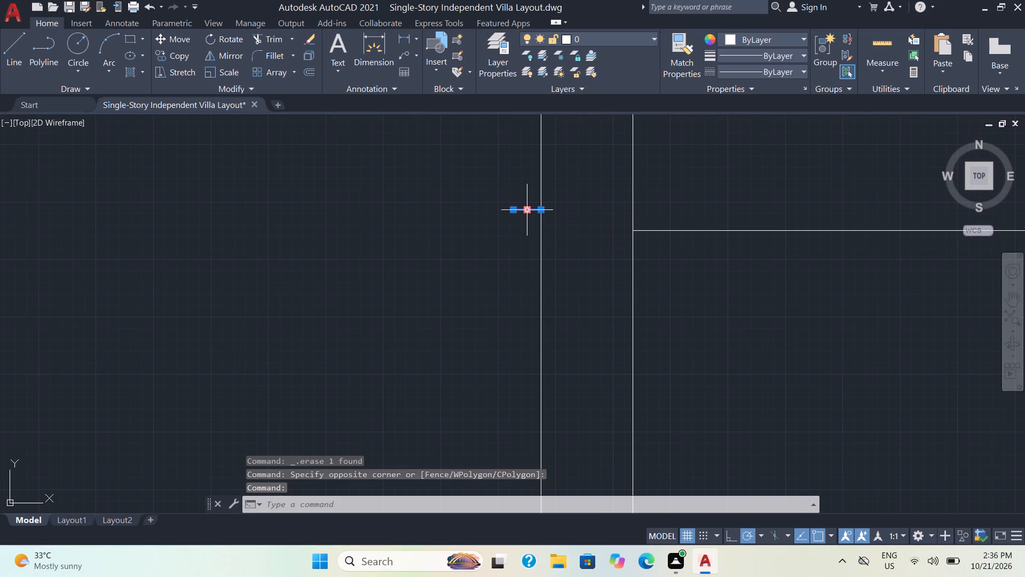
key("Delete")
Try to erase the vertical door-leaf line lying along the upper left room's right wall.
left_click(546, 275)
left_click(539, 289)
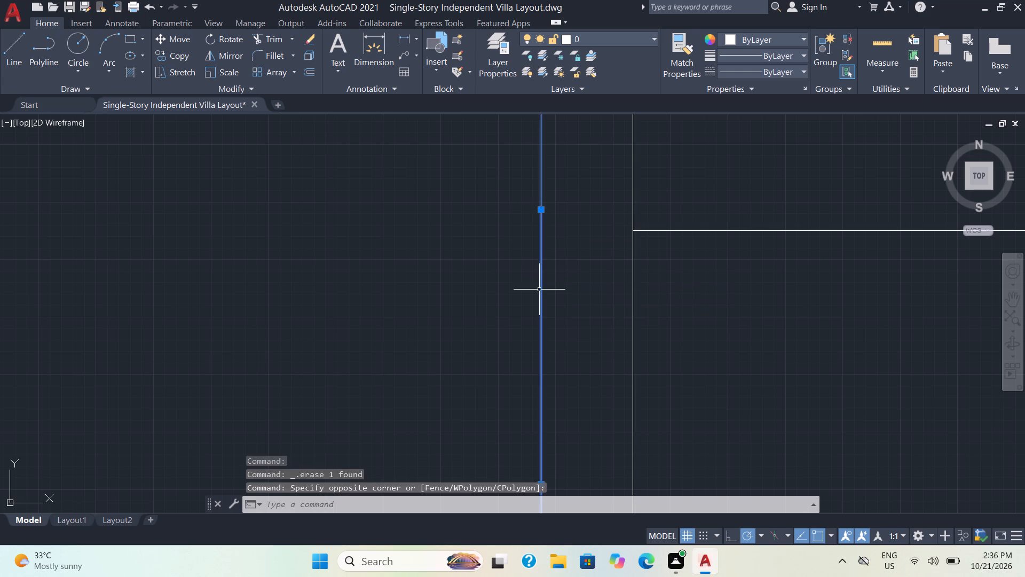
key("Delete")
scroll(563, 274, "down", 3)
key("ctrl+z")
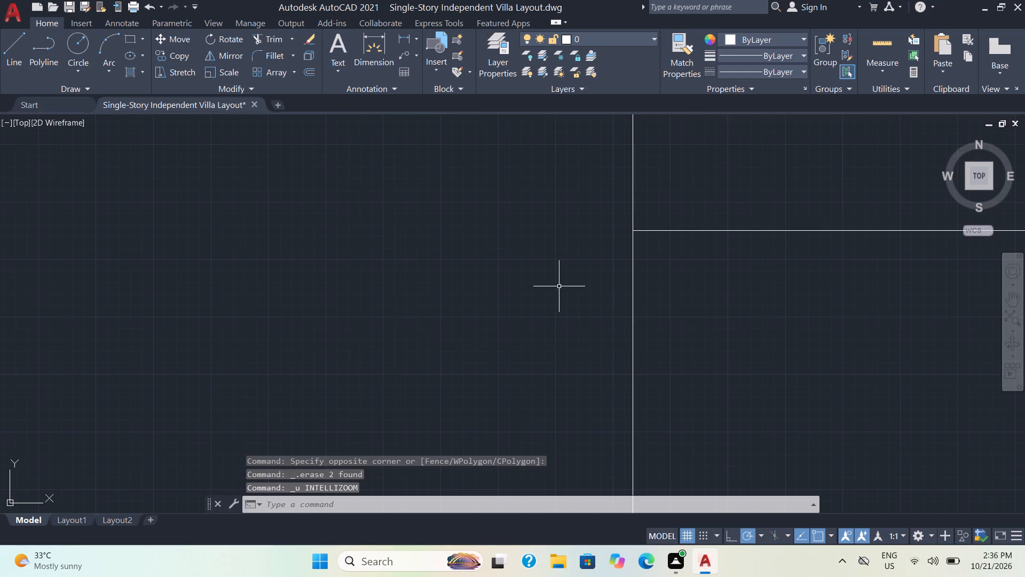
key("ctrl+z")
Erase the horizontal line across the upper left room's opening and the short leftover door-leaf stub at its right wall.
scroll(549, 300, "down", 3)
scroll(505, 420, "up", 1)
left_click_drag(498, 440, 498, 362)
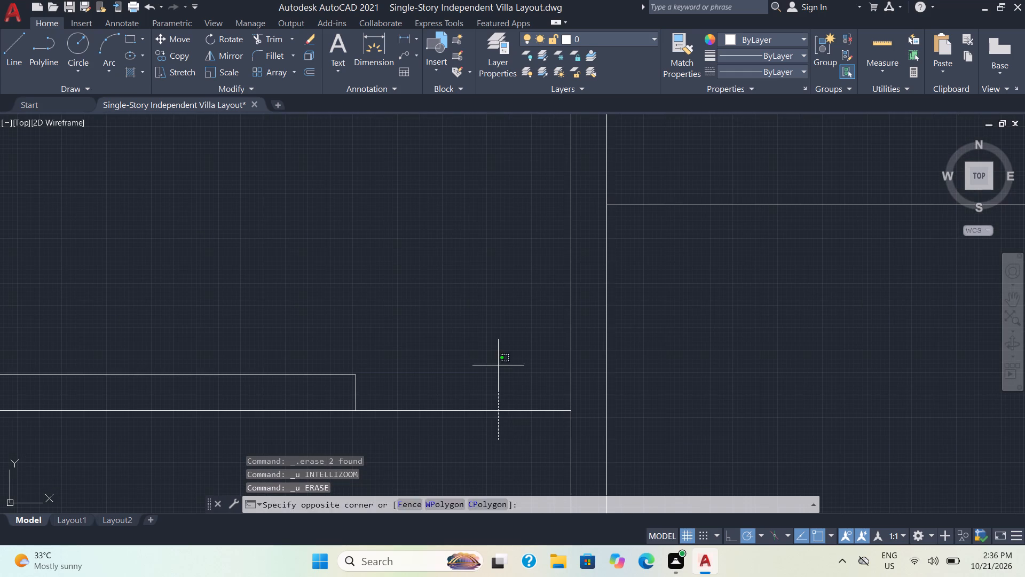
left_click_drag(498, 362, 498, 363)
key("Delete")
scroll(501, 359, "down", 1)
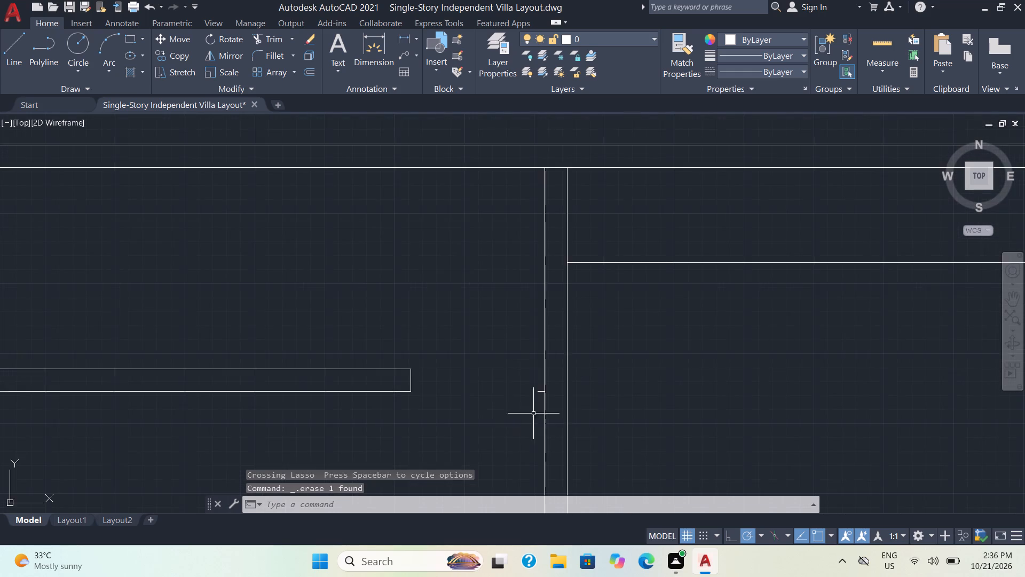
scroll(533, 406, "up", 3)
left_click(561, 357)
key("Delete")
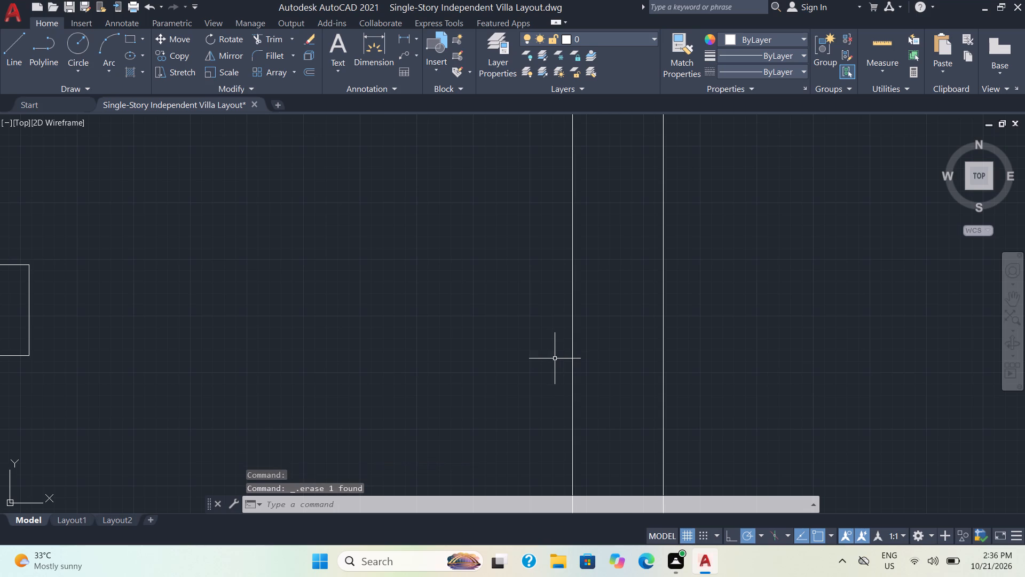
Draw a door-leaf rectangle 3' long and 3" wide in the empty space to the left of the villa plan.
scroll(555, 347, "down", 1)
scroll(494, 357, "up", 1)
scroll(493, 346, "down", 3)
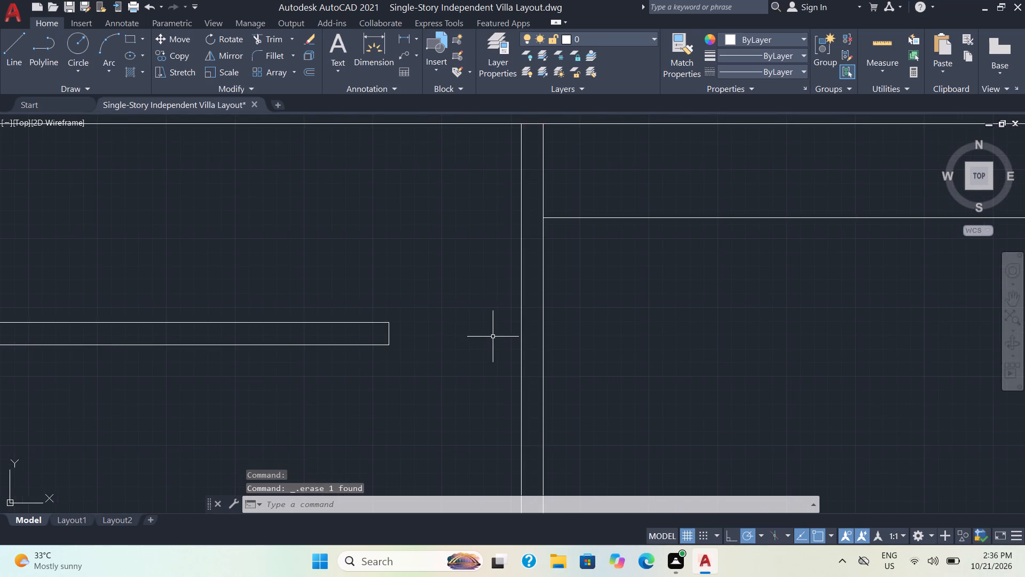
scroll(491, 305, "down", 5)
middle_click_drag(448, 354, 561, 311)
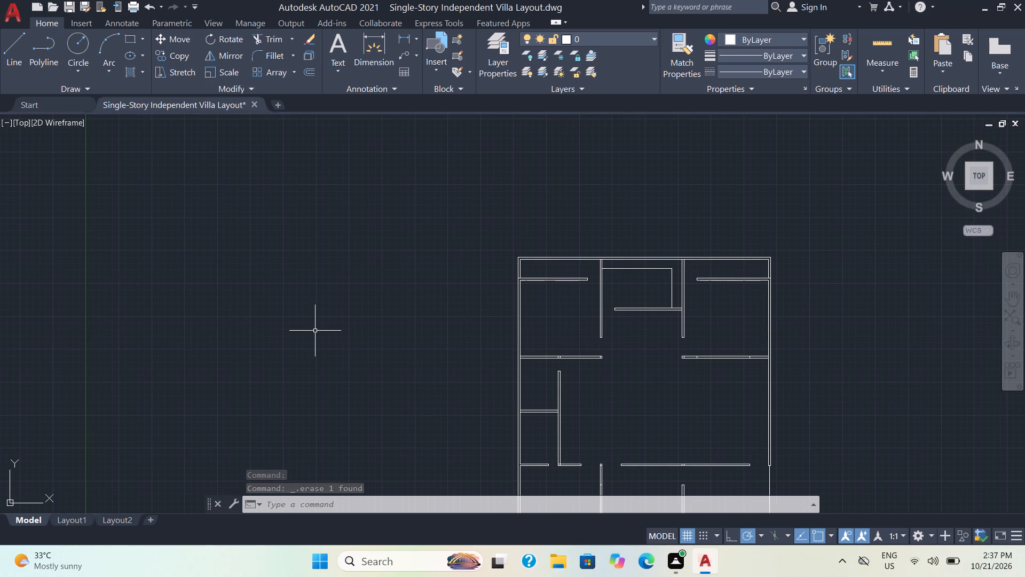
left_click(126, 38)
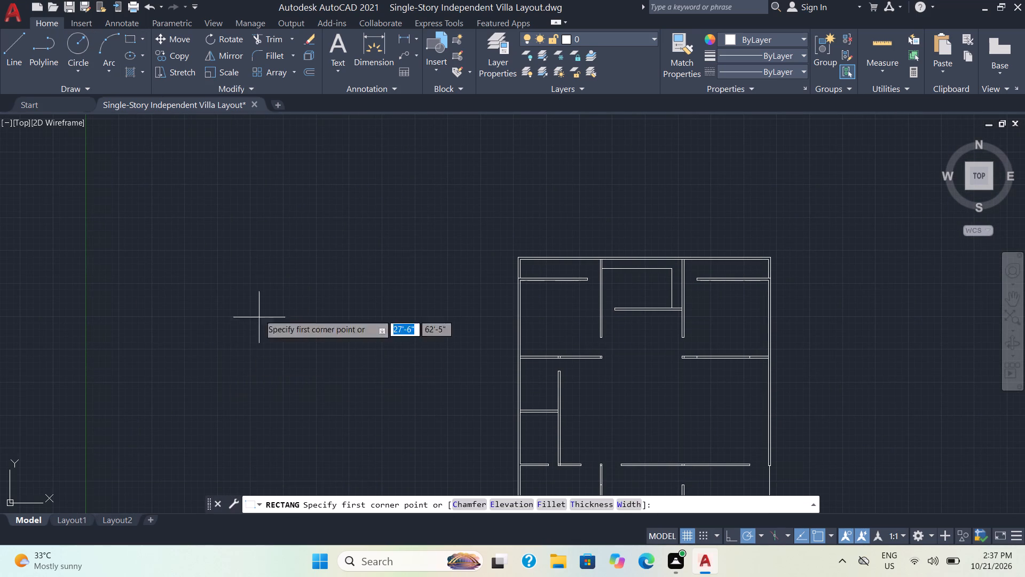
left_click(201, 227)
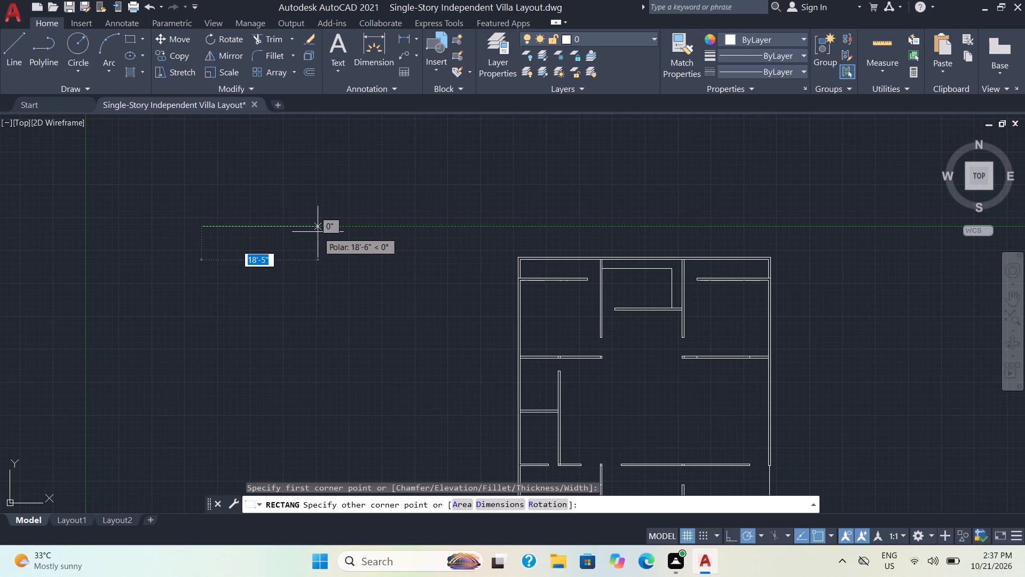
key("d")
key("Return")
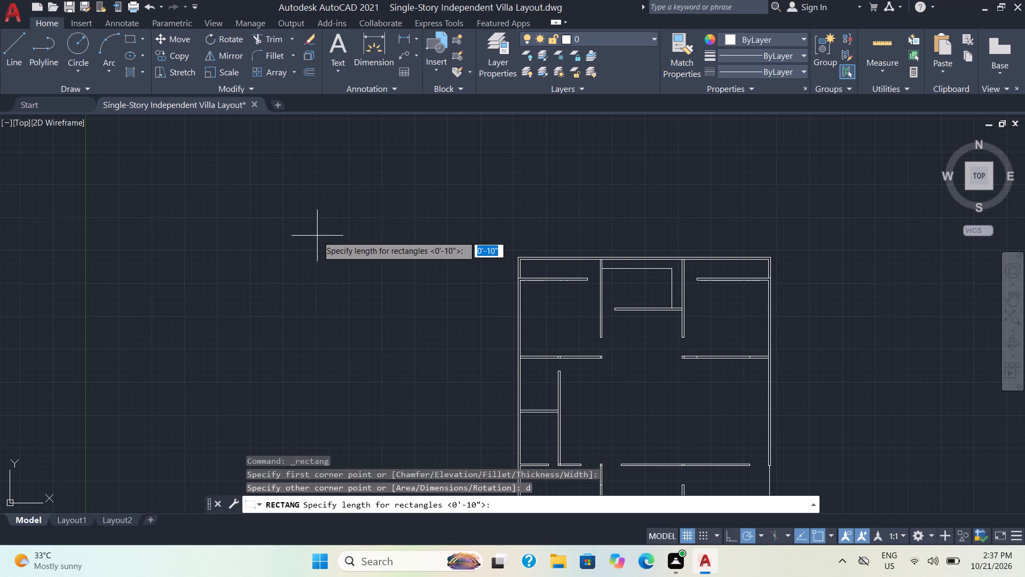
key("3")
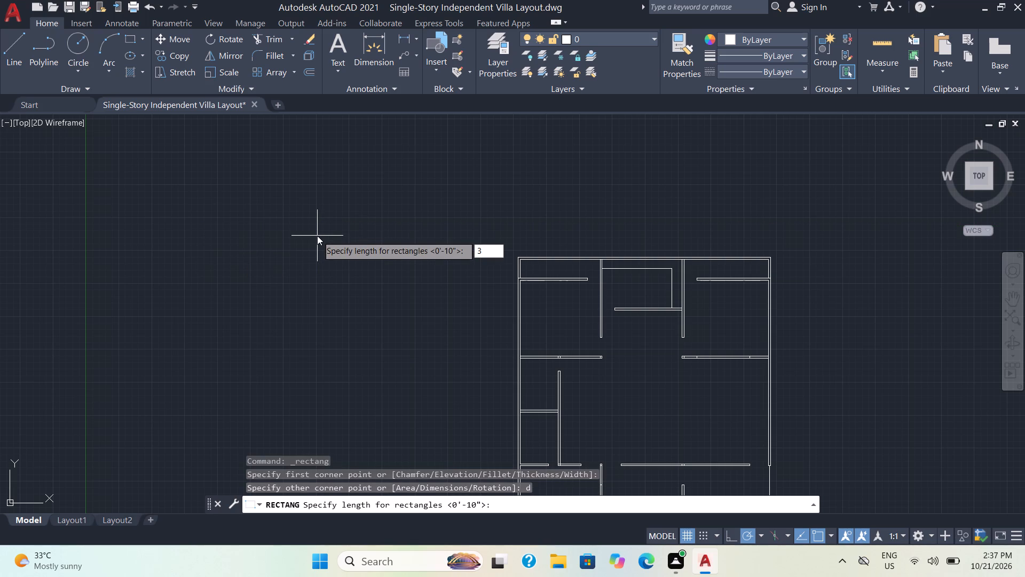
key("apostrophe")
key("Return")
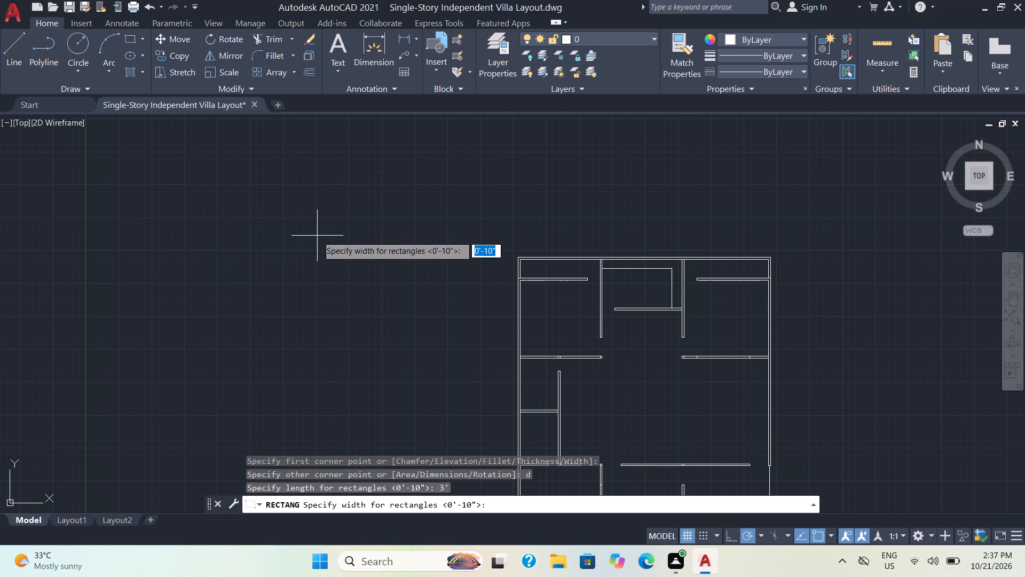
key("3")
key("Return")
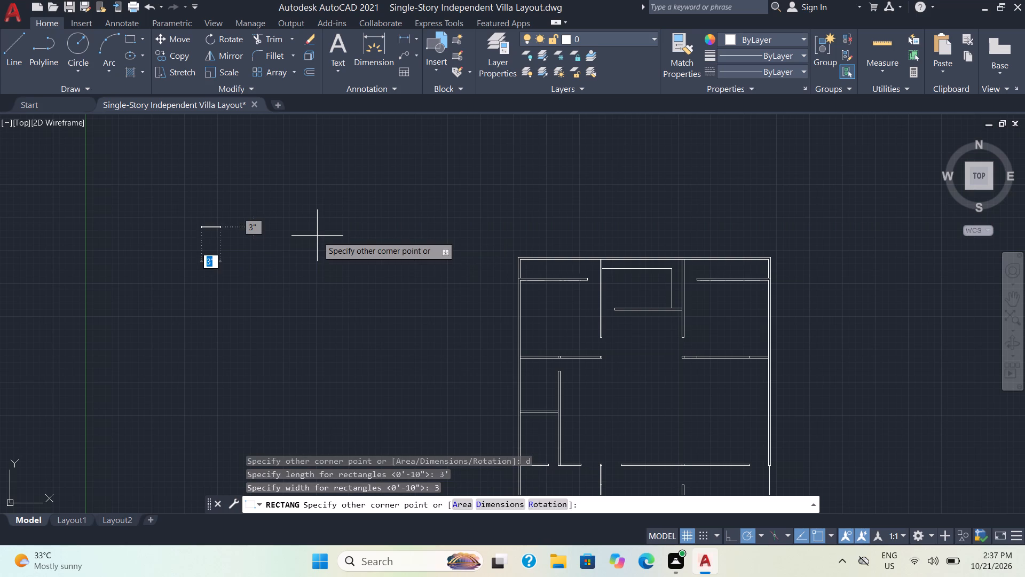
left_click(232, 245)
Copy the door-leaf rectangle by its lower right corner to the upper right corner of the upper left room's bottom wall.
scroll(216, 221, "up", 1)
middle_click_drag(368, 253, 423, 267)
type("21")
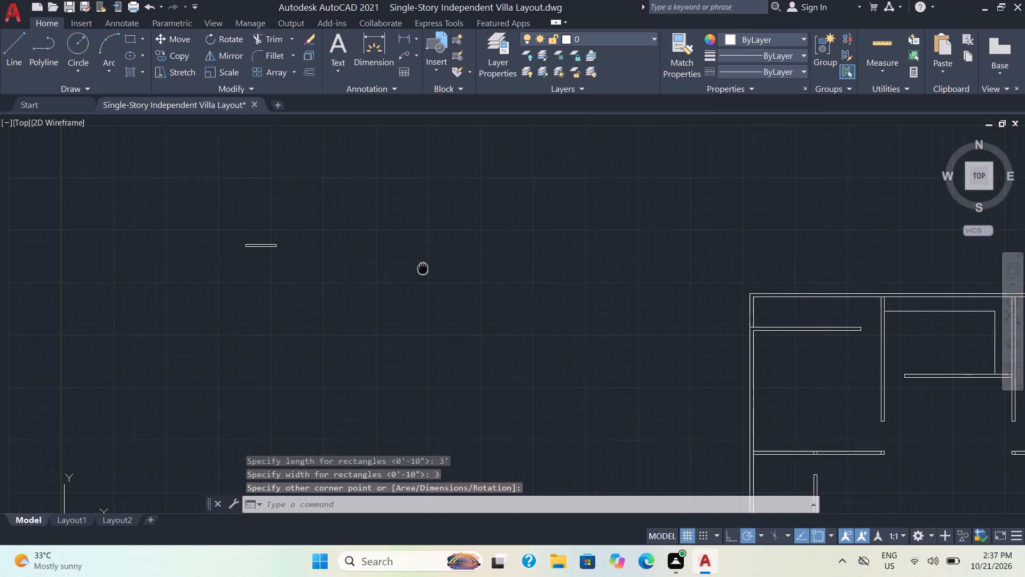
middle_click_drag(423, 267, 580, 271)
scroll(421, 302, "up", 3)
middle_click_drag(443, 242, 496, 419)
key("2")
key("1")
scroll(498, 417, "down", 1)
left_click(561, 340)
left_click(377, 307)
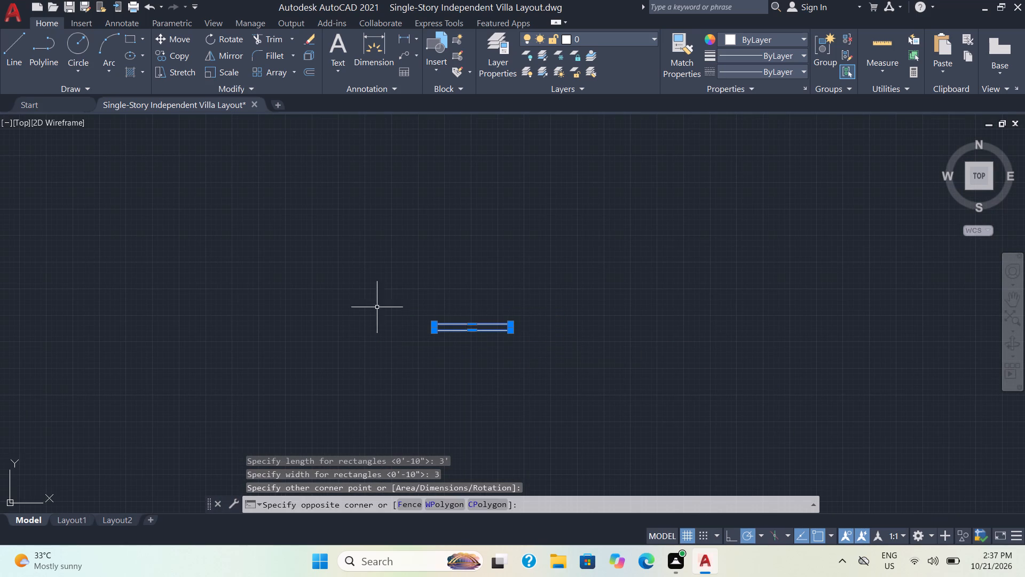
type("xc")
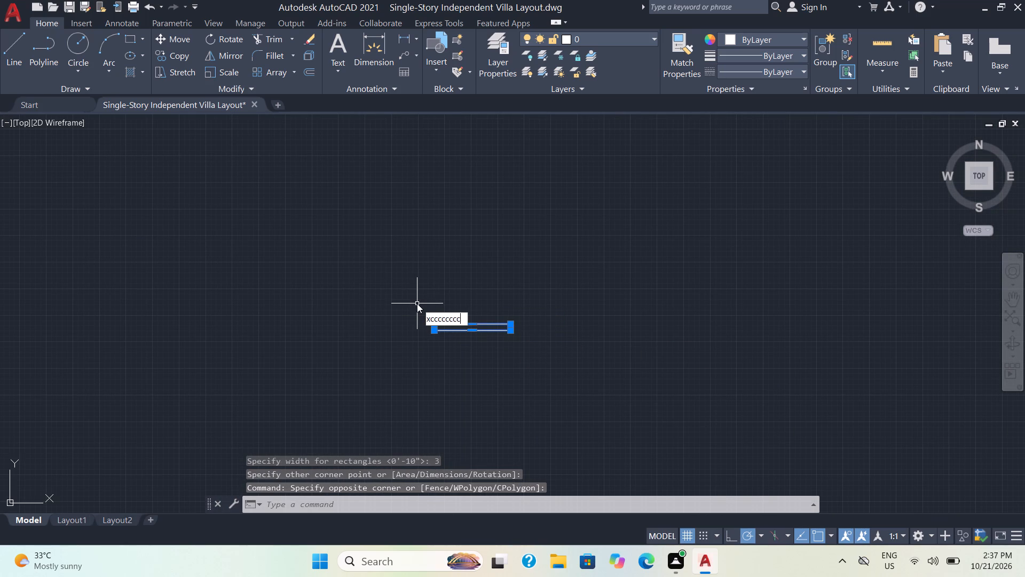
key("BackSpace")
key("BackSpace")
key("BackSpace")
key("BackSpace")
key("BackSpace")
key("BackSpace")
key("BackSpace")
key("BackSpace")
key("BackSpace")
key("BackSpace")
key("BackSpace")
key("BackSpace")
key("BackSpace")
key("BackSpace")
key("BackSpace")
key("BackSpace")
key("BackSpace")
key("BackSpace")
key("BackSpace")
key("BackSpace")
type("co")
key("Return")
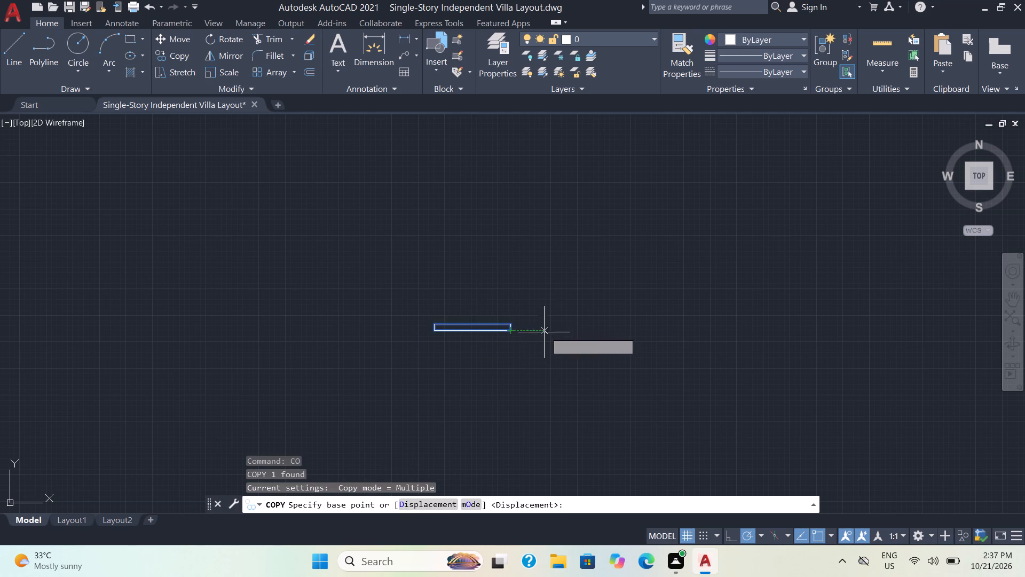
left_click(508, 329)
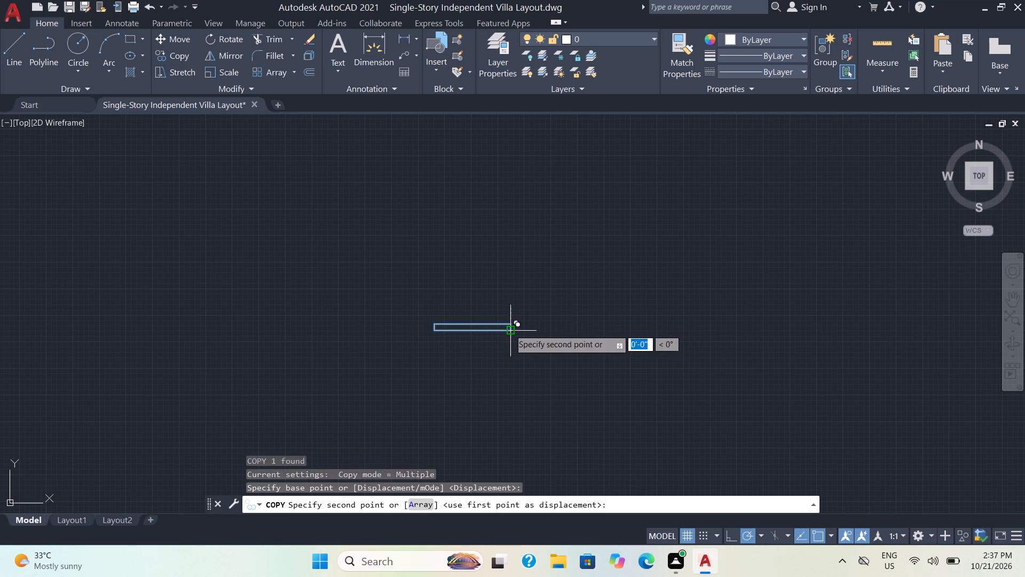
scroll(693, 401, "down", 3)
middle_click_drag(693, 402, 372, 262)
key("3")
key("2")
key("1")
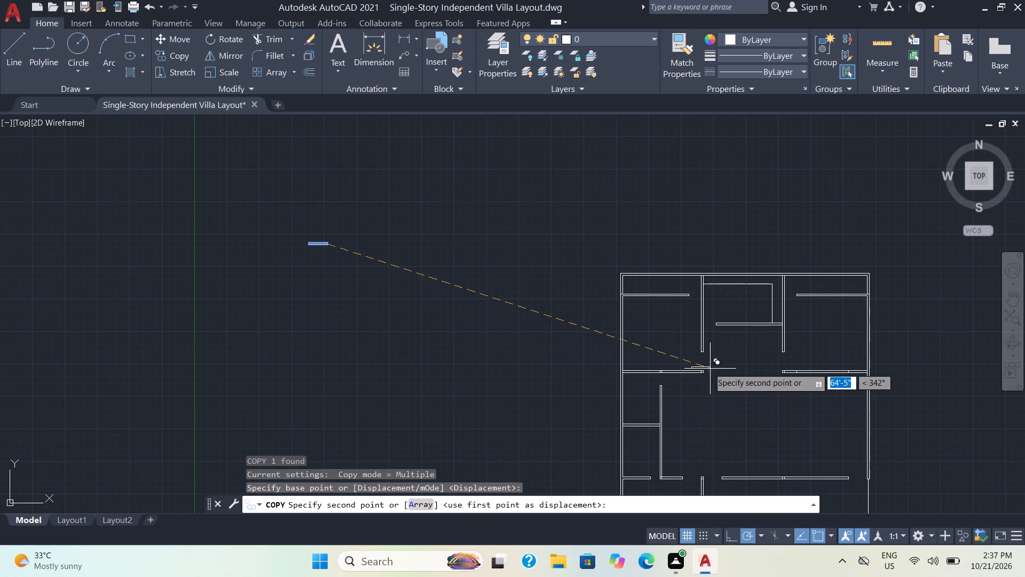
scroll(699, 363, "up", 3)
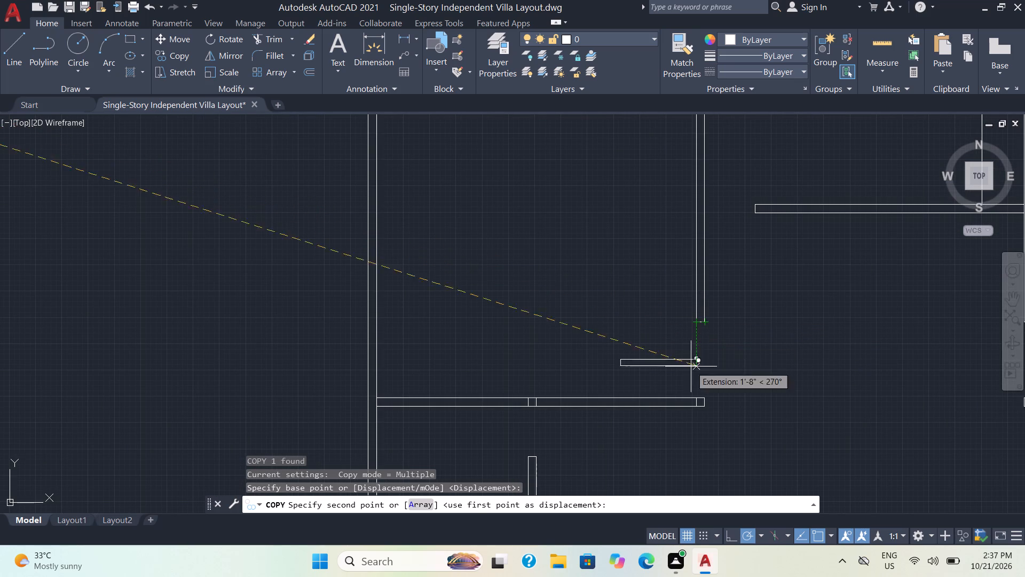
scroll(706, 394, "up", 2)
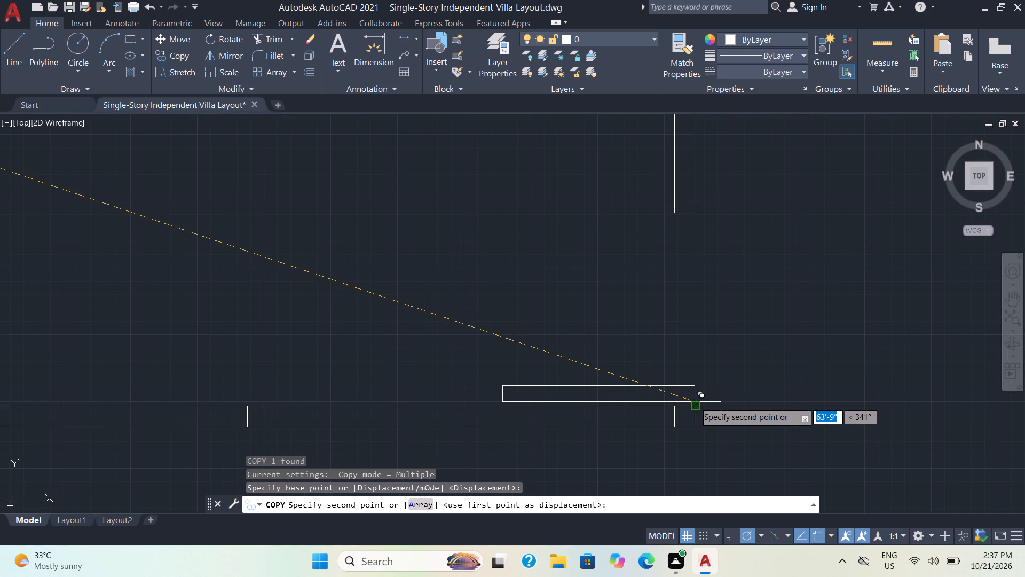
scroll(695, 402, "up", 3)
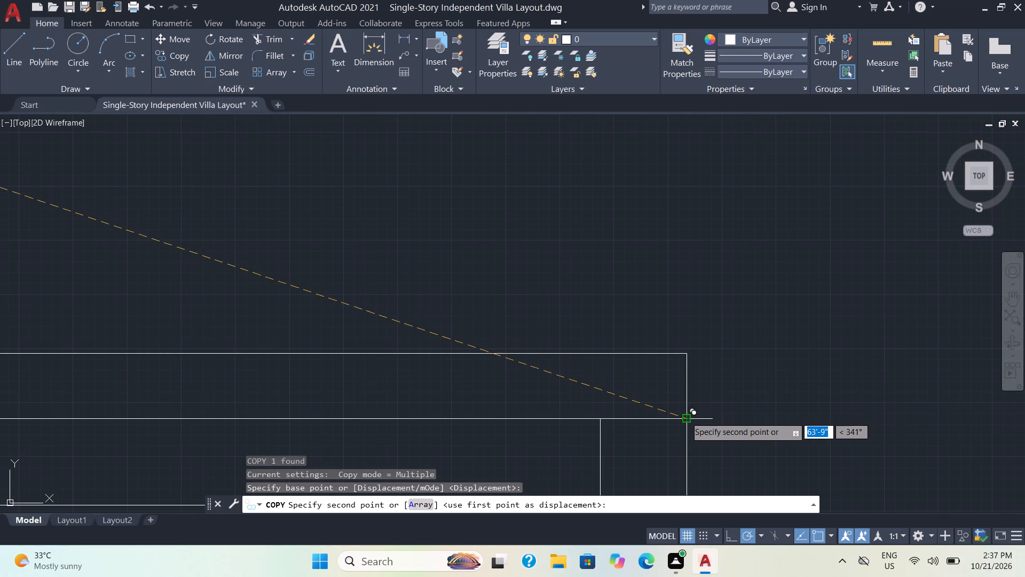
left_click(685, 417)
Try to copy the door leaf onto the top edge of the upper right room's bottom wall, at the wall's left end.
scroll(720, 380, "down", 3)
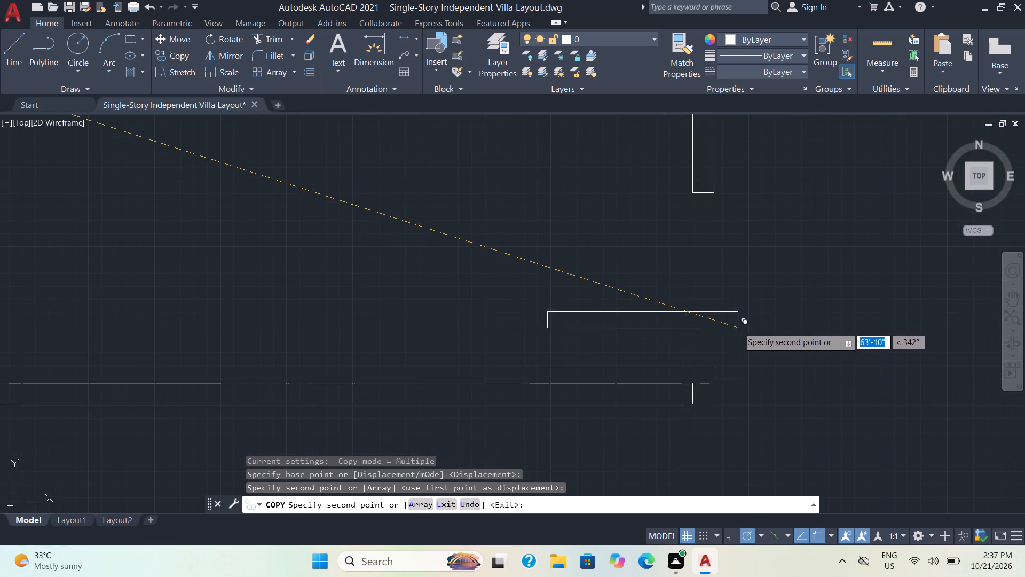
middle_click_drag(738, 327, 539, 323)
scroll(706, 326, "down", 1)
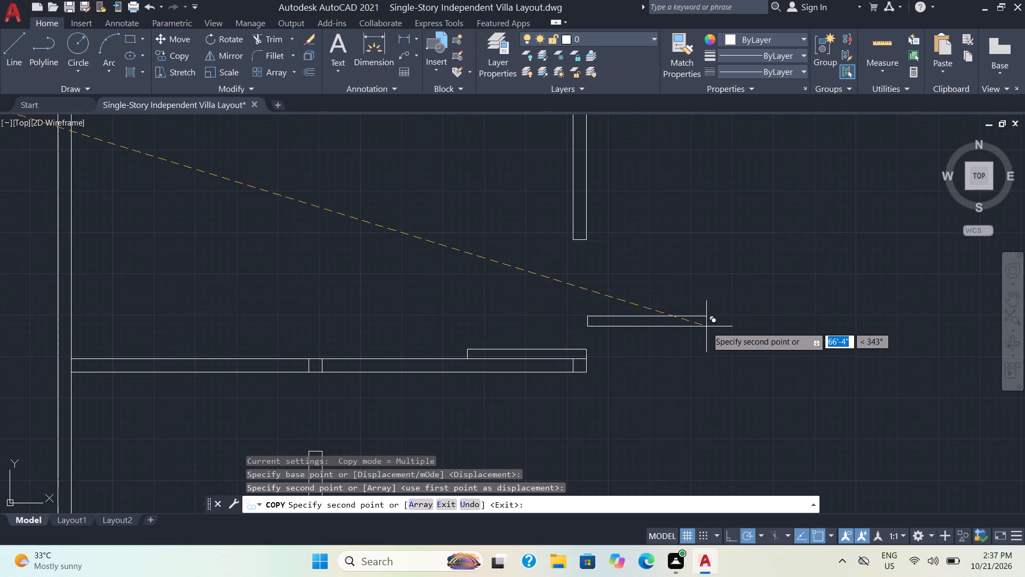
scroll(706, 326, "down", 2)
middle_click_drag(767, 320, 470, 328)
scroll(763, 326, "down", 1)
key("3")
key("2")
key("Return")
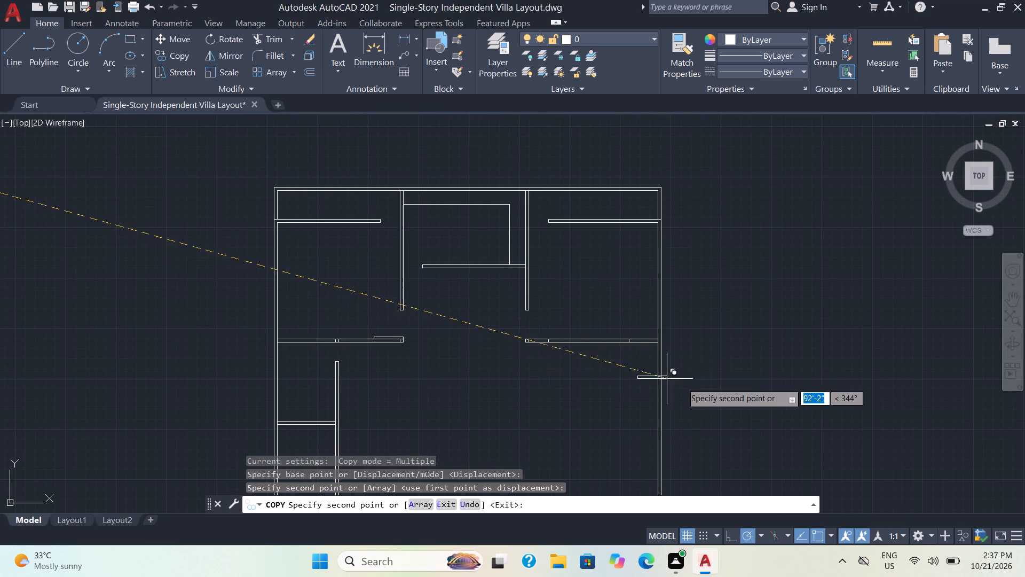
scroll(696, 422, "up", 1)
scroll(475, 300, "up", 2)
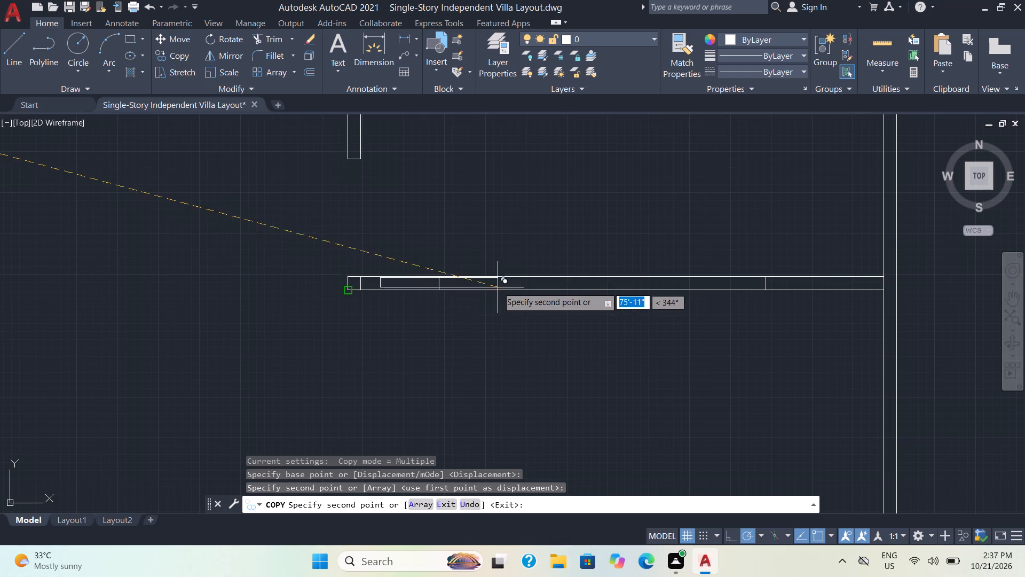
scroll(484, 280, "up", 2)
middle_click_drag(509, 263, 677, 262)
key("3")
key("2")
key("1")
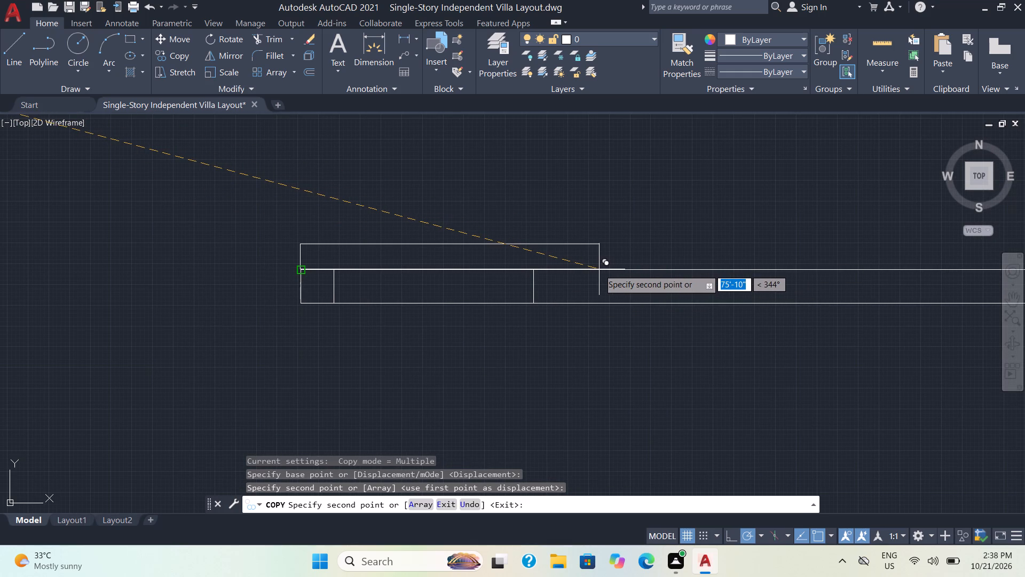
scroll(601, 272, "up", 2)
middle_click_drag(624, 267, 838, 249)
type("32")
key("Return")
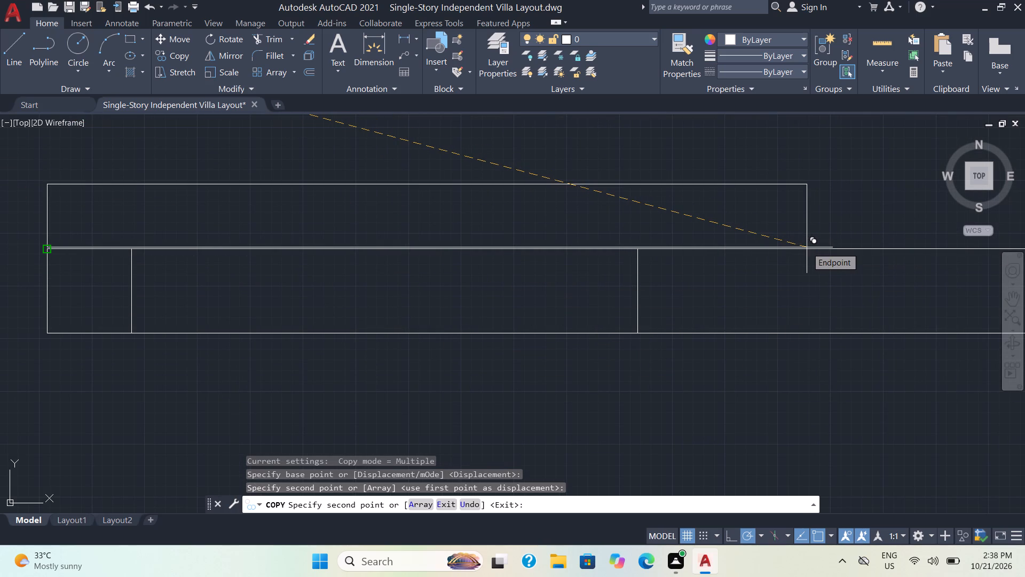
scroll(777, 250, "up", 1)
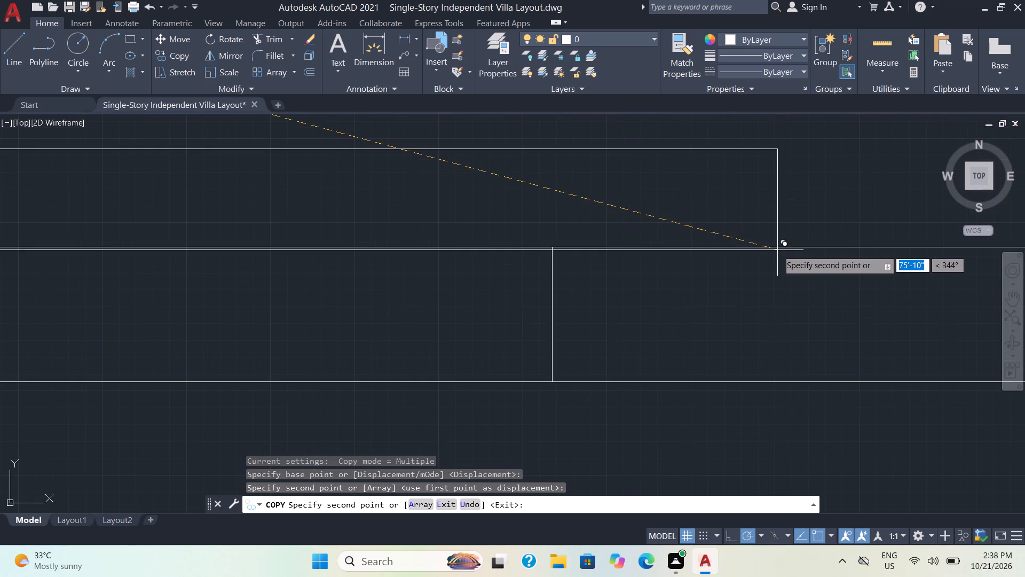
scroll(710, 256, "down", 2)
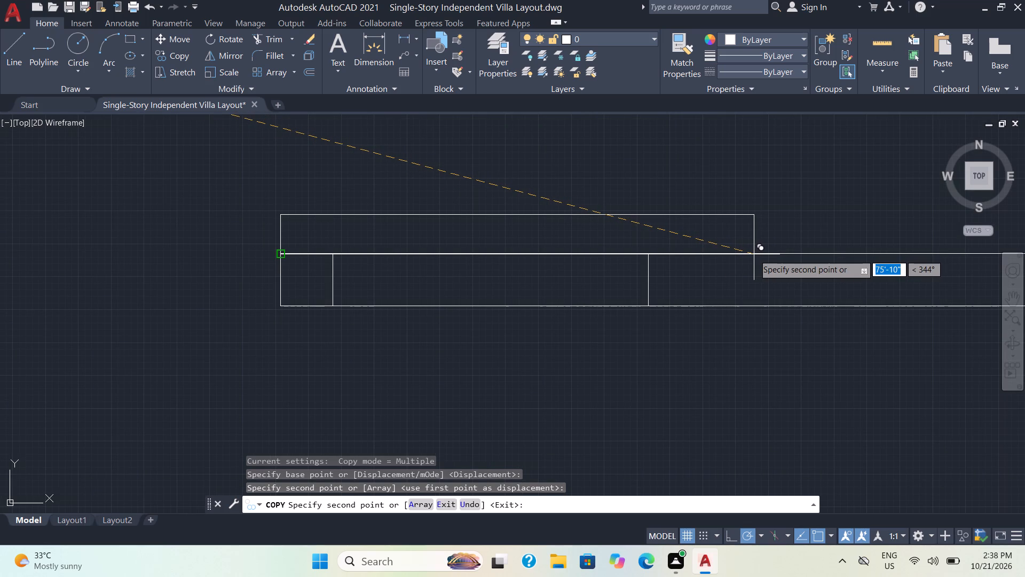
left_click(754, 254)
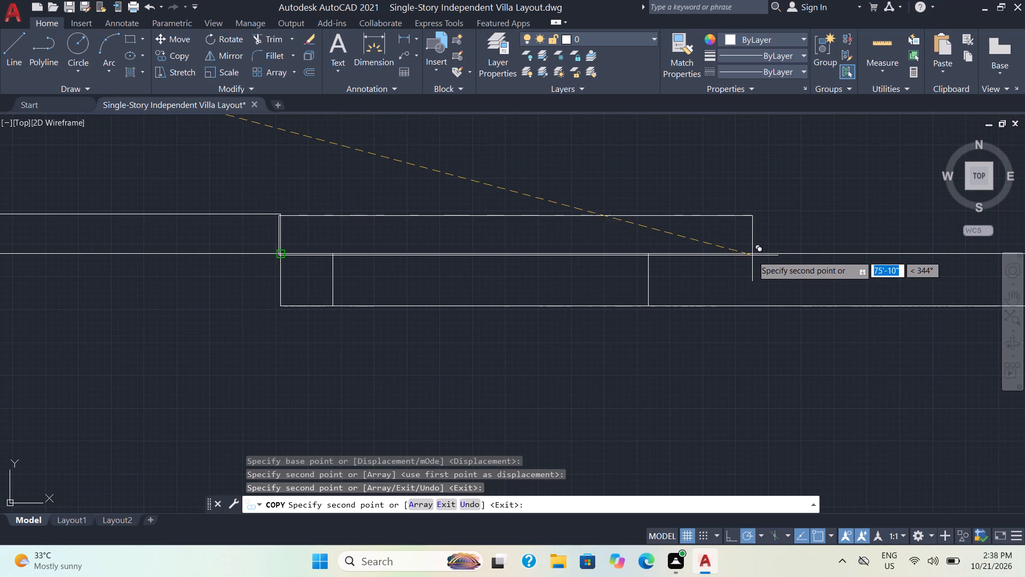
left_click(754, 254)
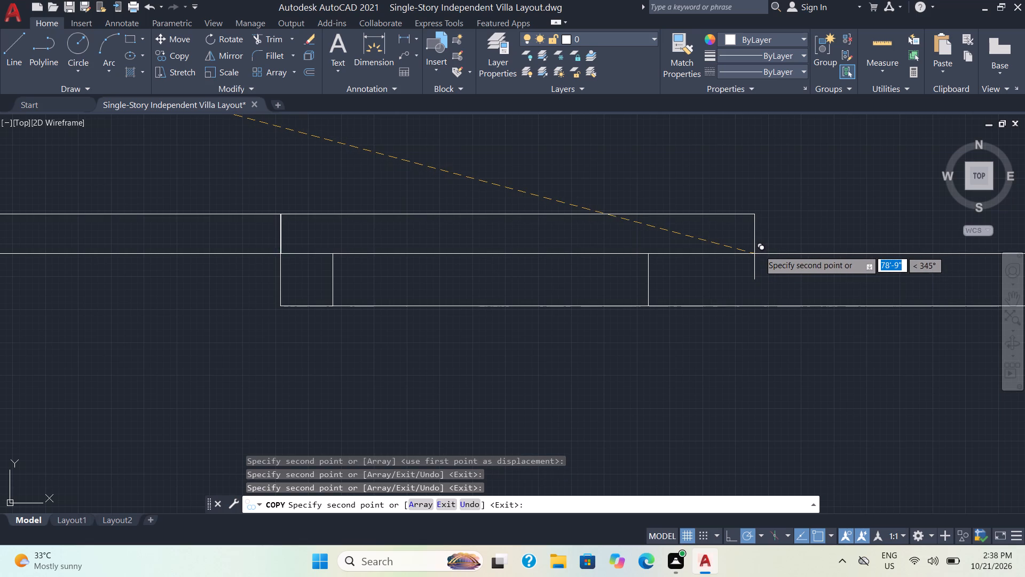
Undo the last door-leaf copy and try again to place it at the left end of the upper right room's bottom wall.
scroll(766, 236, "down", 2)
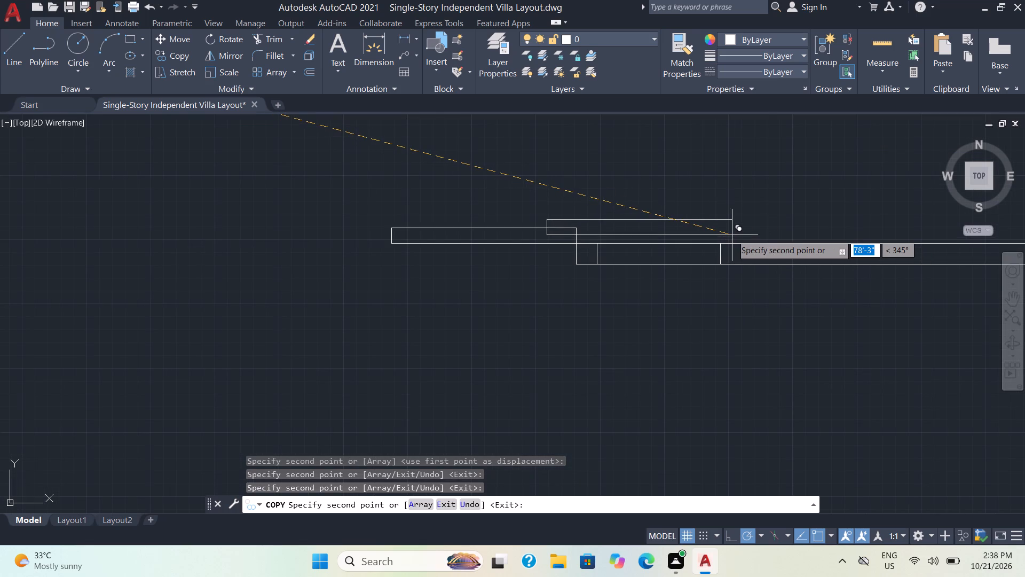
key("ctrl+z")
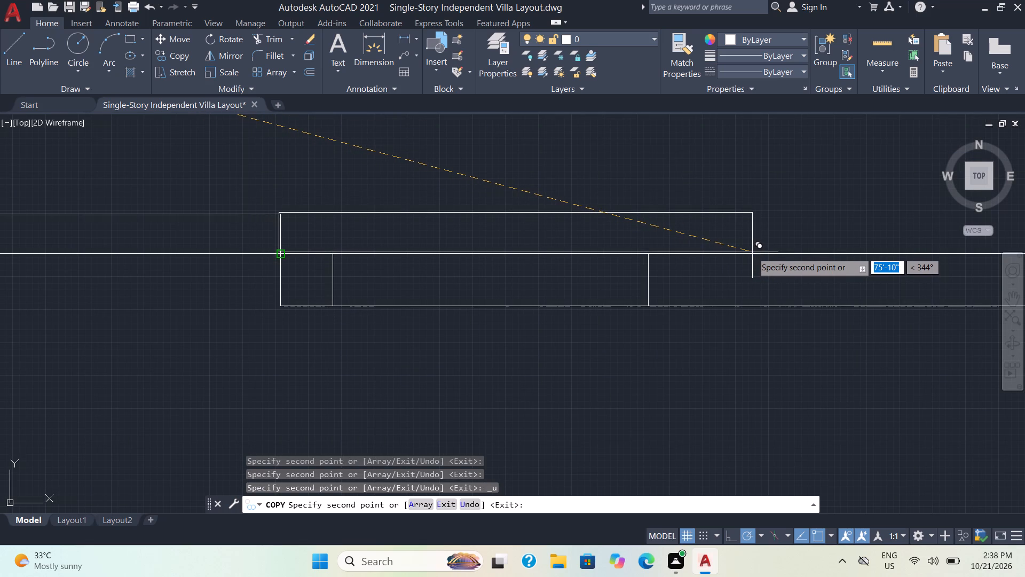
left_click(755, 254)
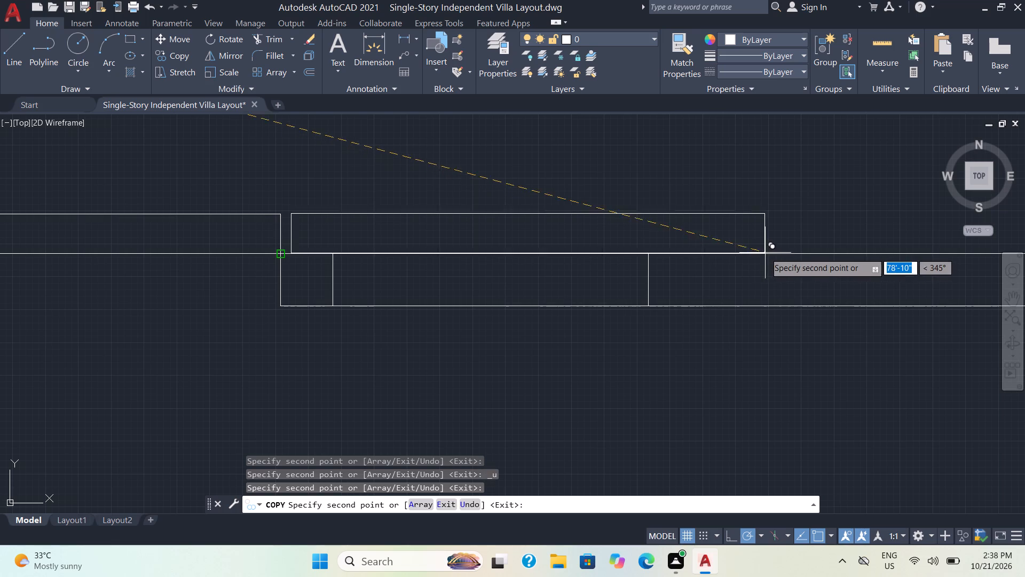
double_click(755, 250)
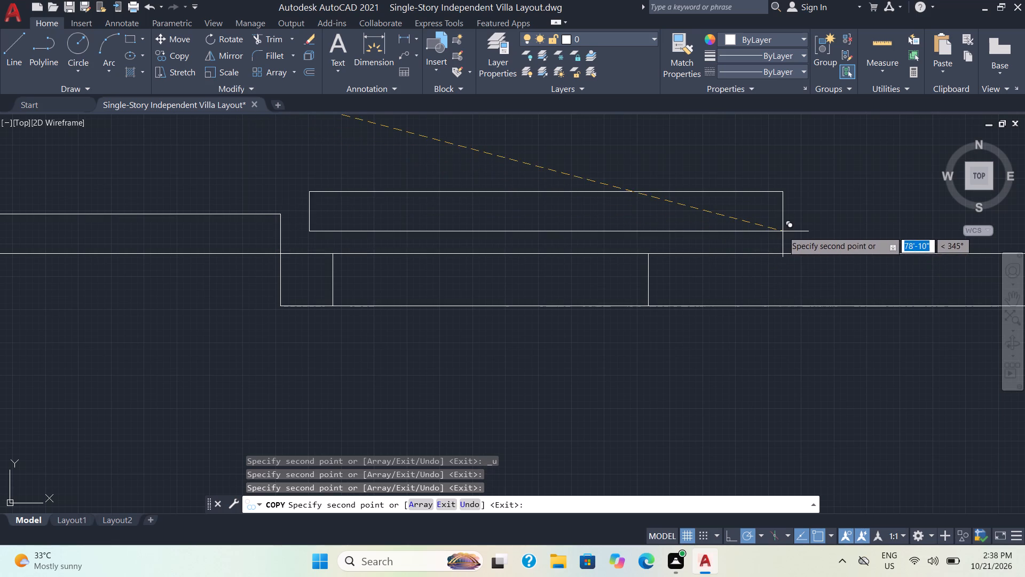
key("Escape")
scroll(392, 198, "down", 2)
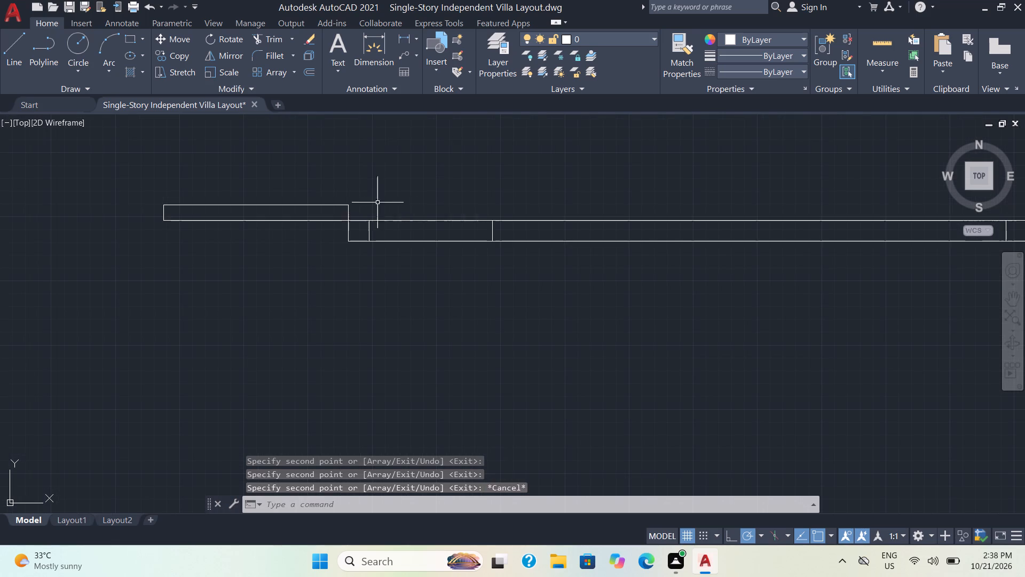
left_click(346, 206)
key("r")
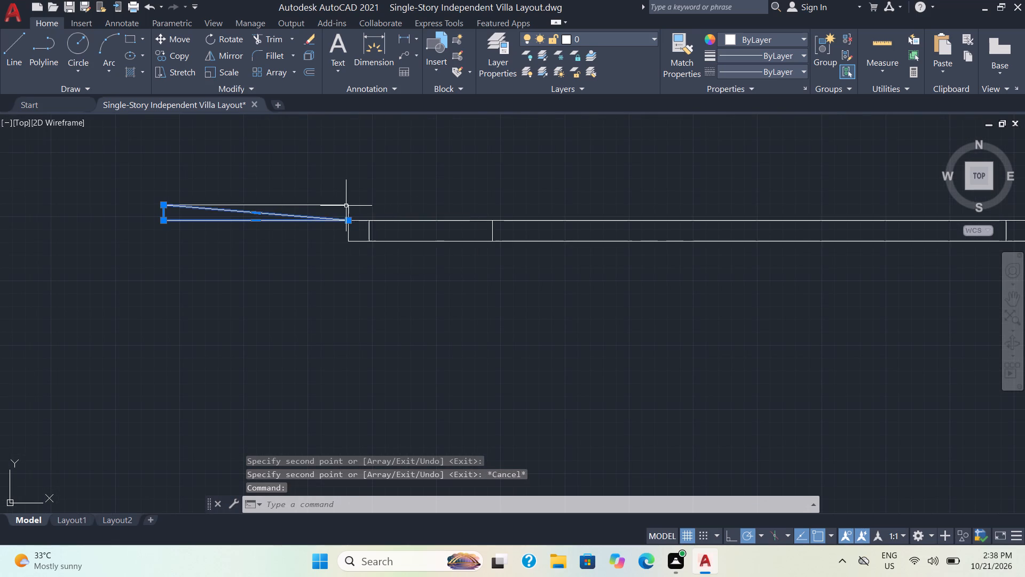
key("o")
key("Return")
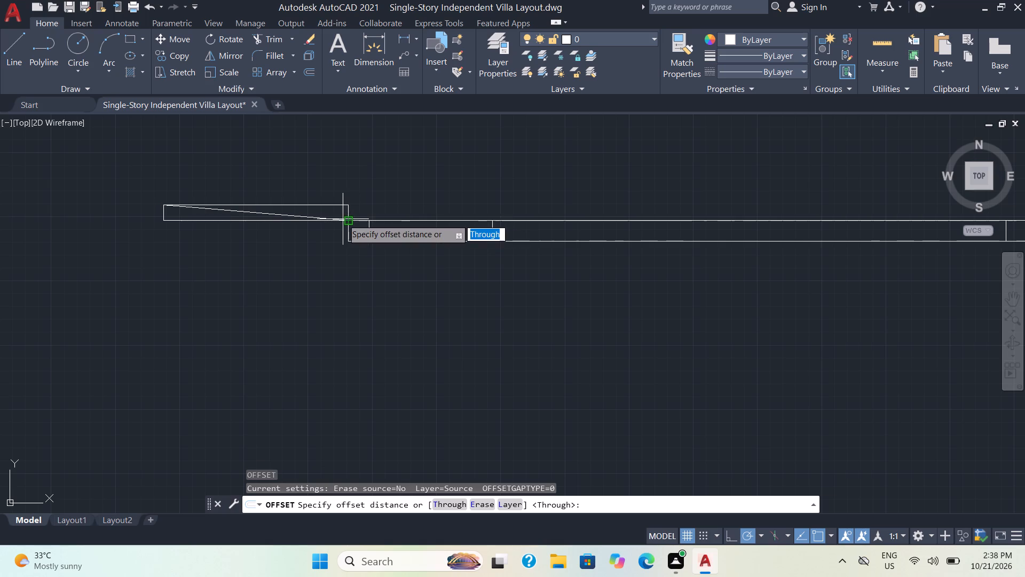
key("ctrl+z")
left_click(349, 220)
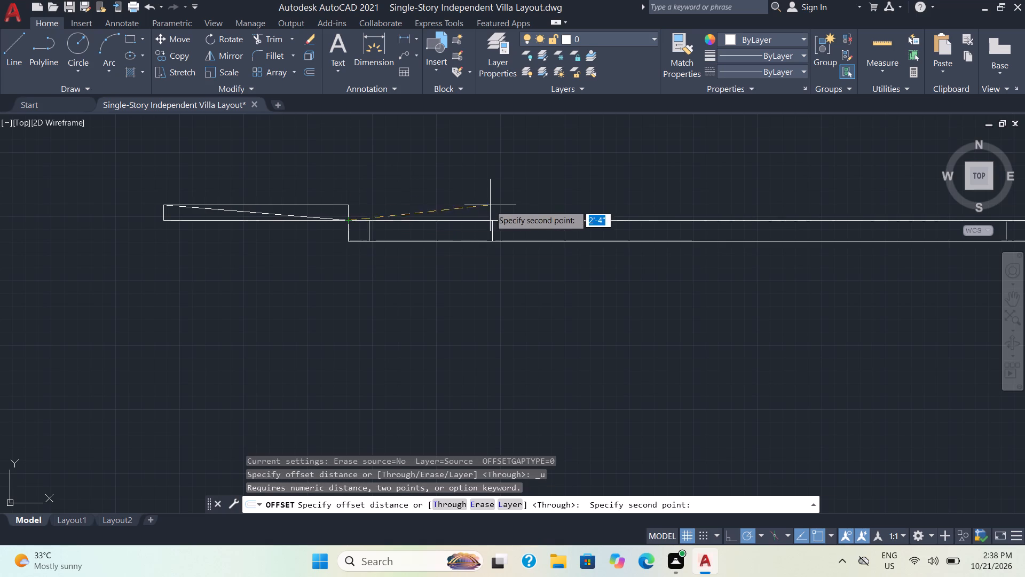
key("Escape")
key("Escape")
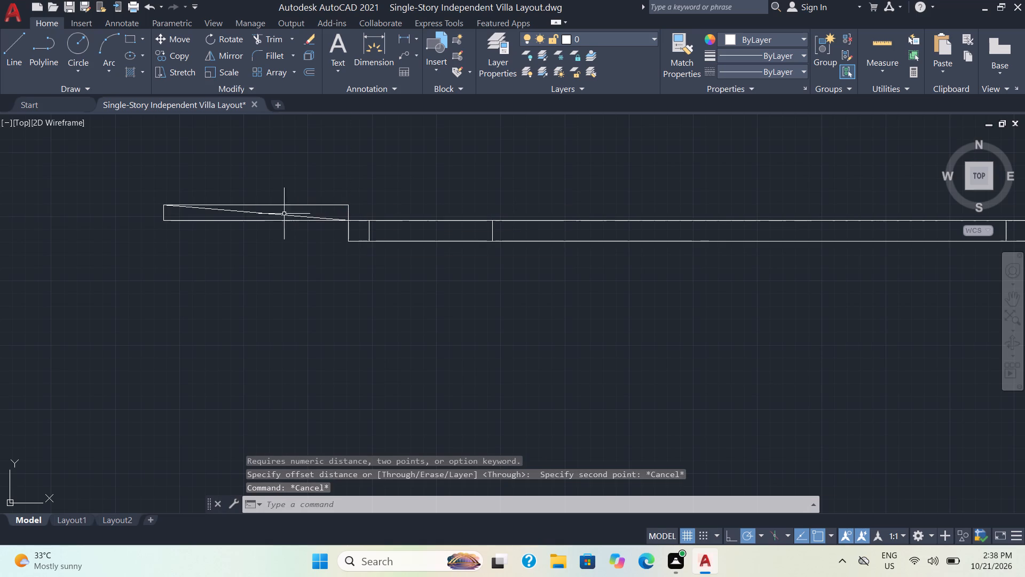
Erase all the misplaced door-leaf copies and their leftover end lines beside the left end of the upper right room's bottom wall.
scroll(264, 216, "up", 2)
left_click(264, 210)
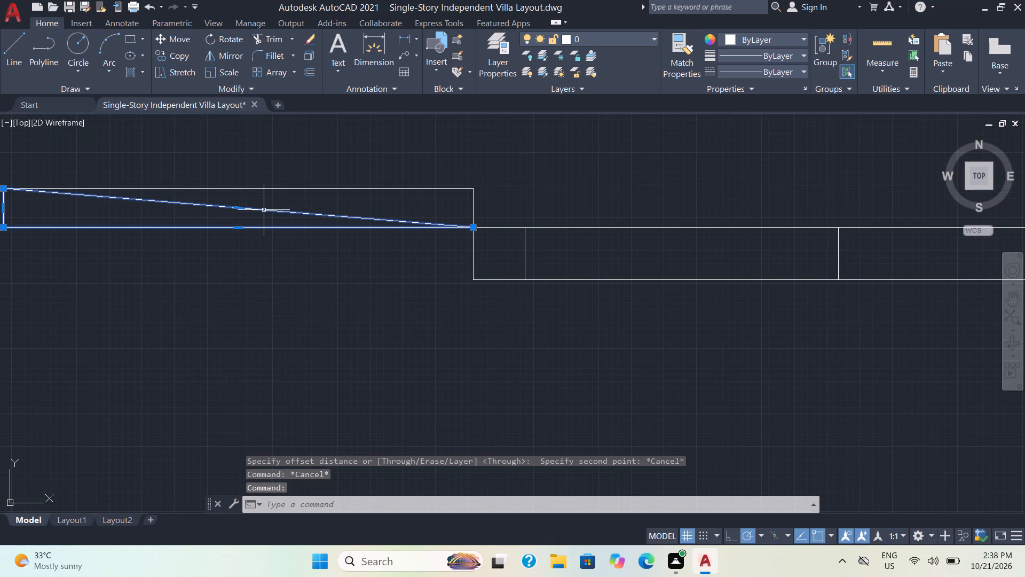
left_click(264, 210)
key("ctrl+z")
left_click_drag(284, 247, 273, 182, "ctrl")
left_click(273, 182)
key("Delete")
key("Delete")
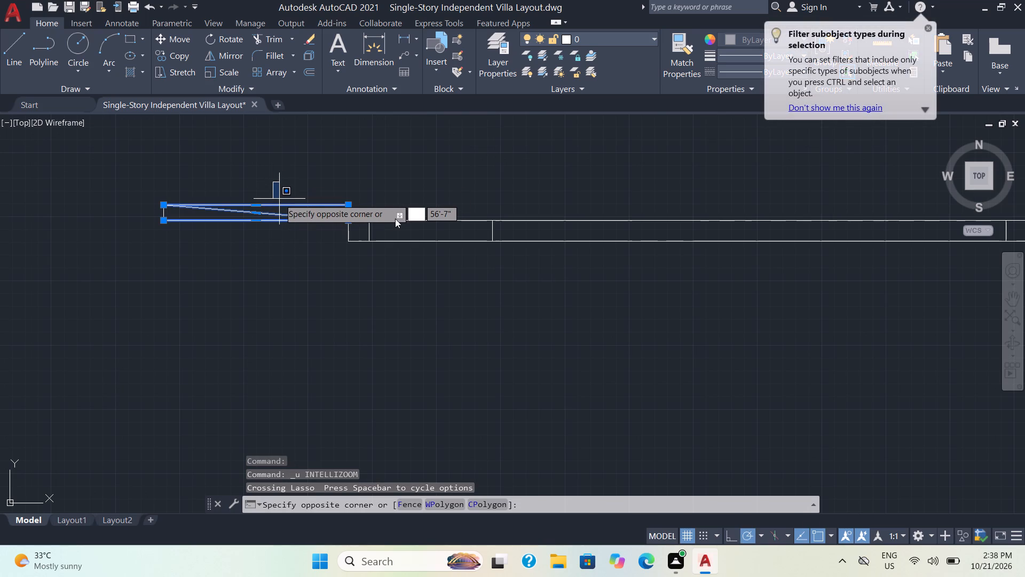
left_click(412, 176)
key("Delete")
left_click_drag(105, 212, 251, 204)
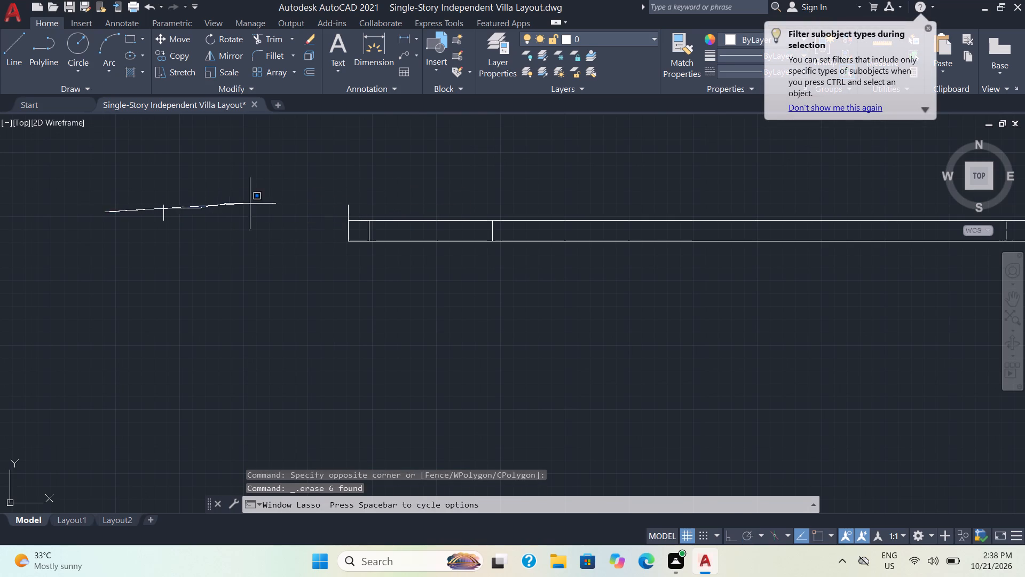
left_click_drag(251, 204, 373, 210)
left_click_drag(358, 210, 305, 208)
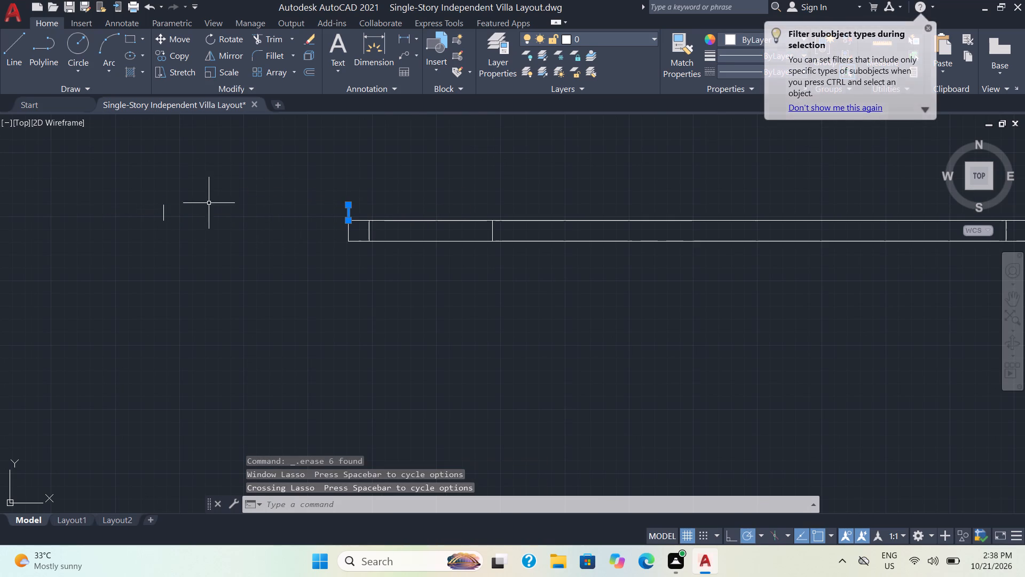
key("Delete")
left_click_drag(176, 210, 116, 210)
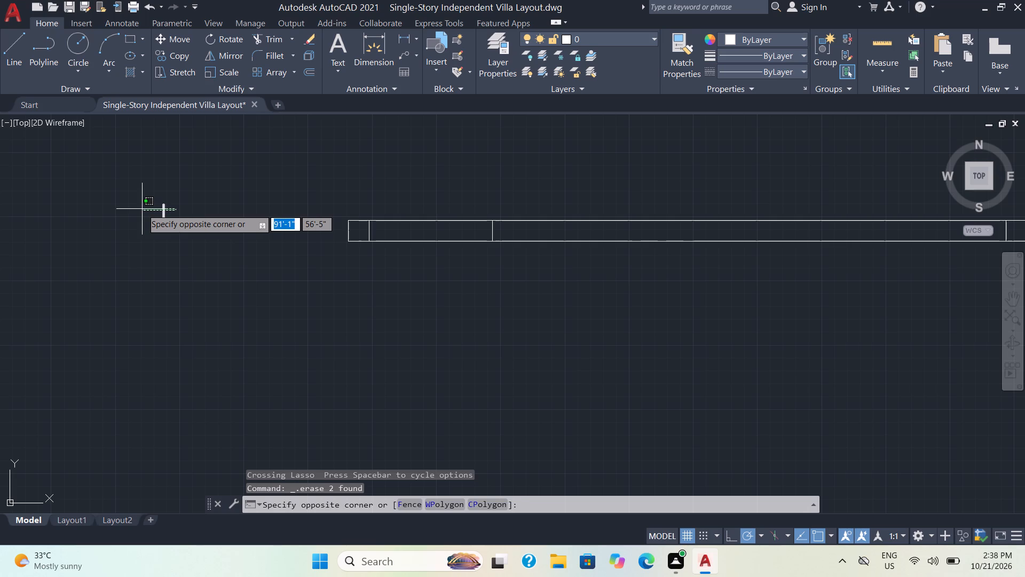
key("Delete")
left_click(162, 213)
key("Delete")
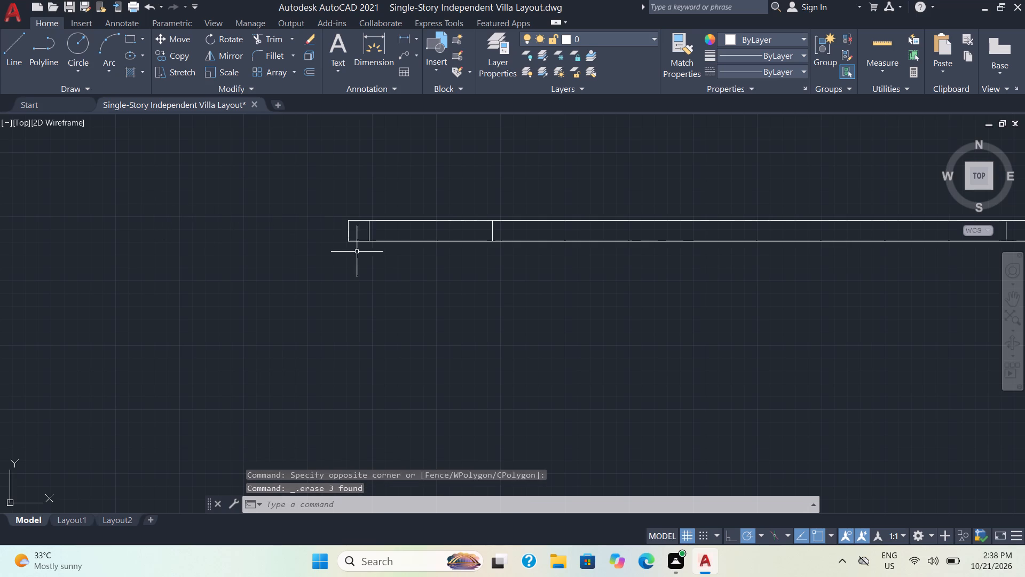
Copy the separate door-leaf rectangle by its lower right corner to the upper left corner of the upper right room's bottom wall.
scroll(390, 252, "up", 1)
scroll(387, 252, "down", 3)
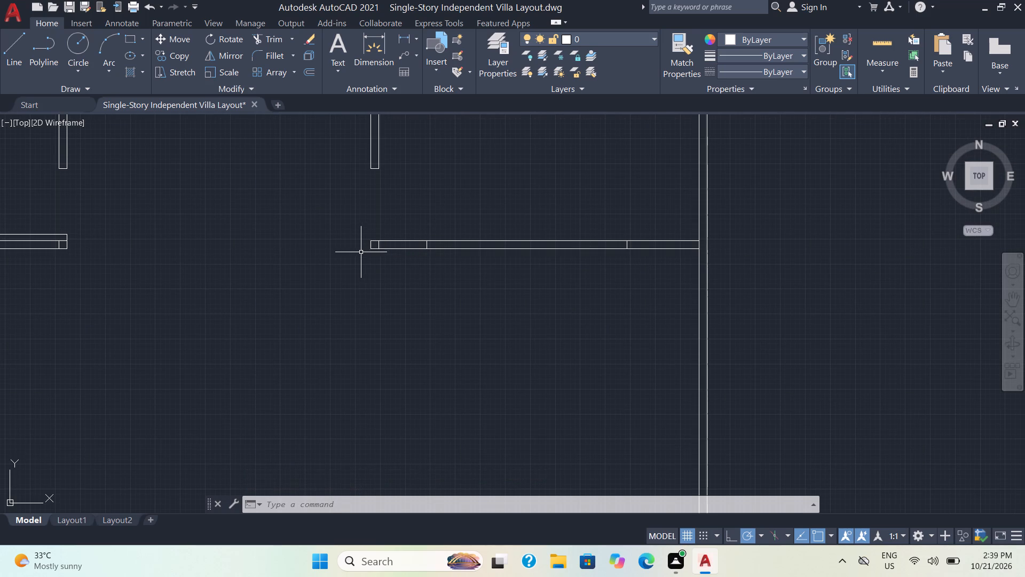
scroll(187, 231, "down", 3)
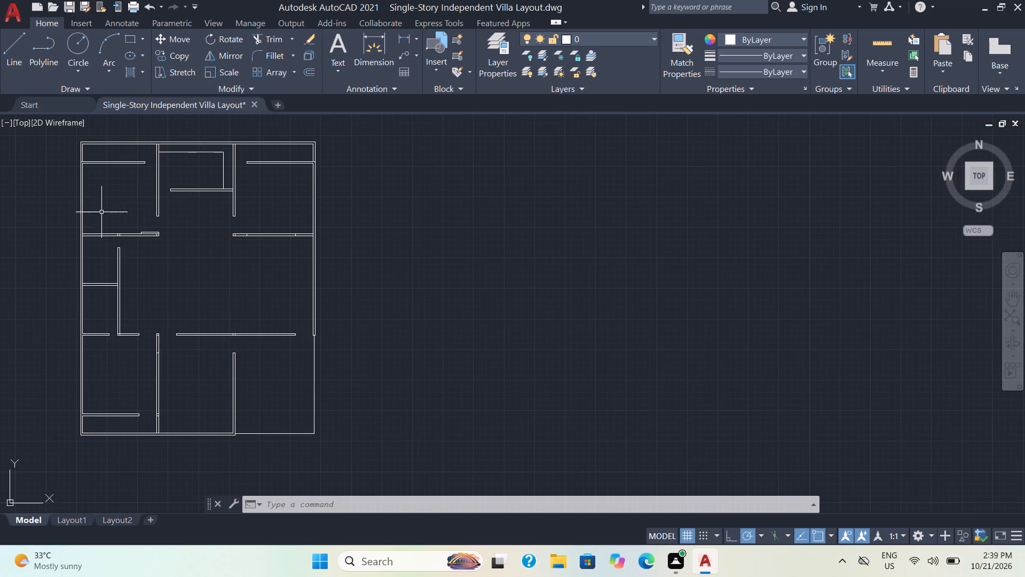
scroll(74, 196, "down", 1)
middle_click_drag(74, 196, 336, 230)
scroll(190, 204, "up", 3)
middle_click_drag(175, 192, 346, 350)
key("3")
key("2")
key("1")
scroll(346, 350, "down", 1)
scroll(295, 314, "up", 1)
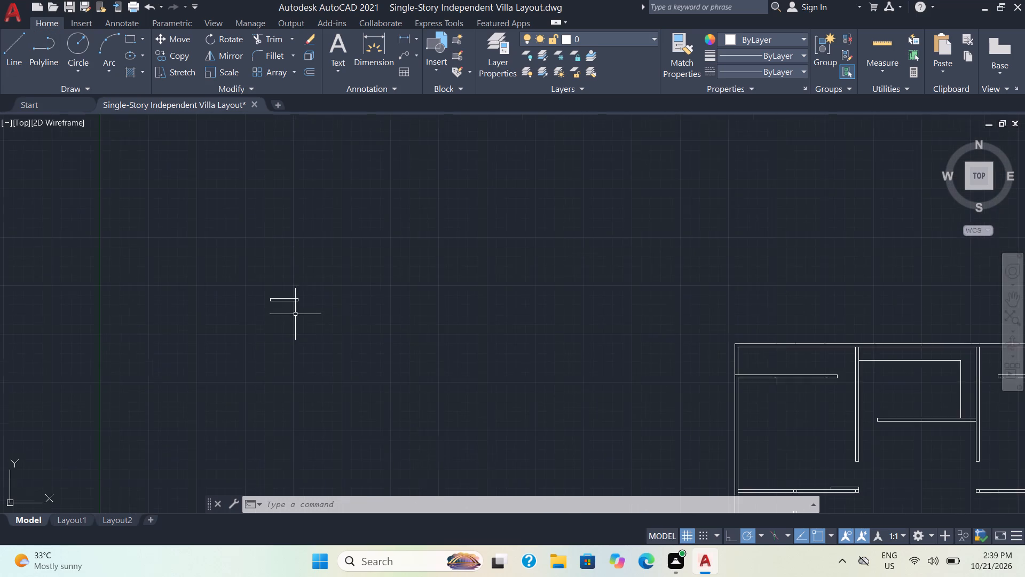
left_click(321, 320)
left_click_drag(321, 320, 312, 306)
left_click(274, 280)
key("c")
key("o")
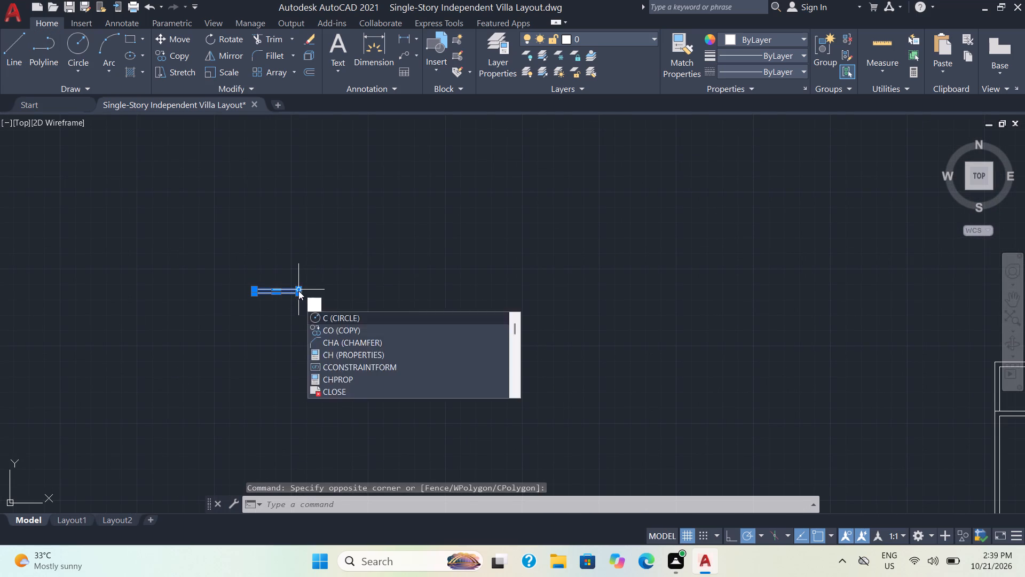
key("Return")
left_click(295, 292)
scroll(547, 302, "down", 4)
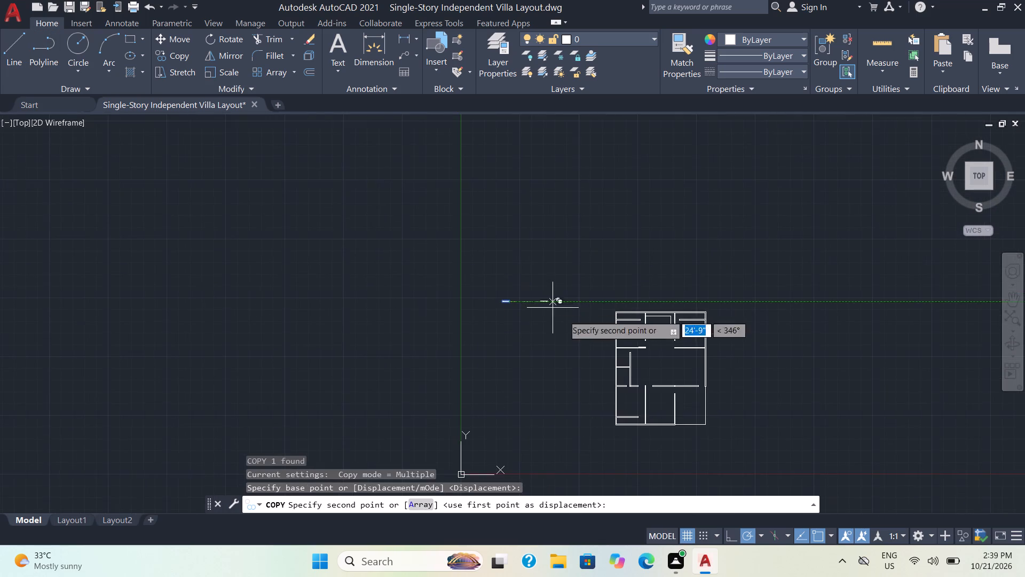
middle_click_drag(564, 315, 271, 267)
key("3")
key("2")
key("Return")
key("1")
scroll(404, 342, "up", 3)
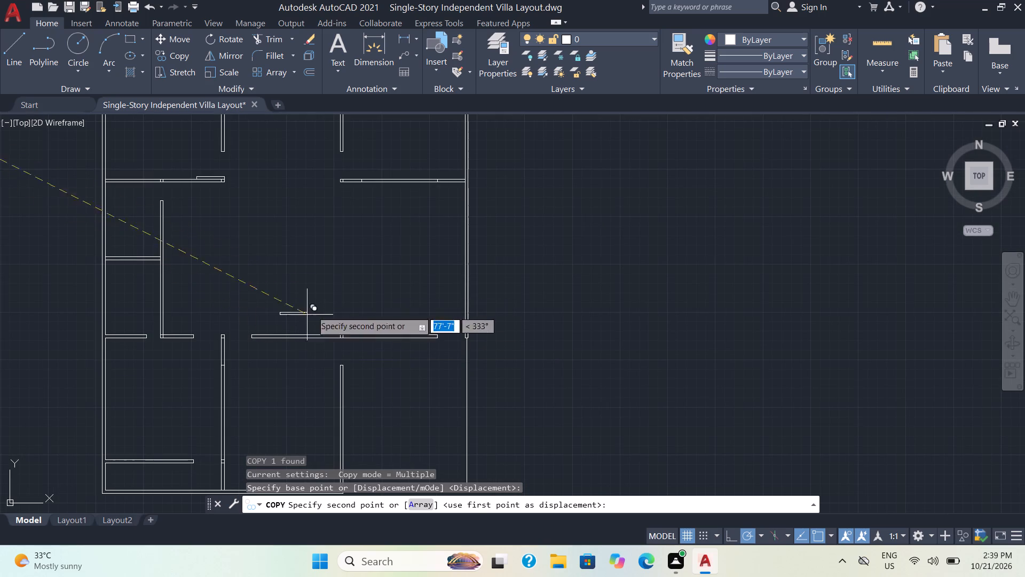
middle_click_drag(338, 192, 369, 258)
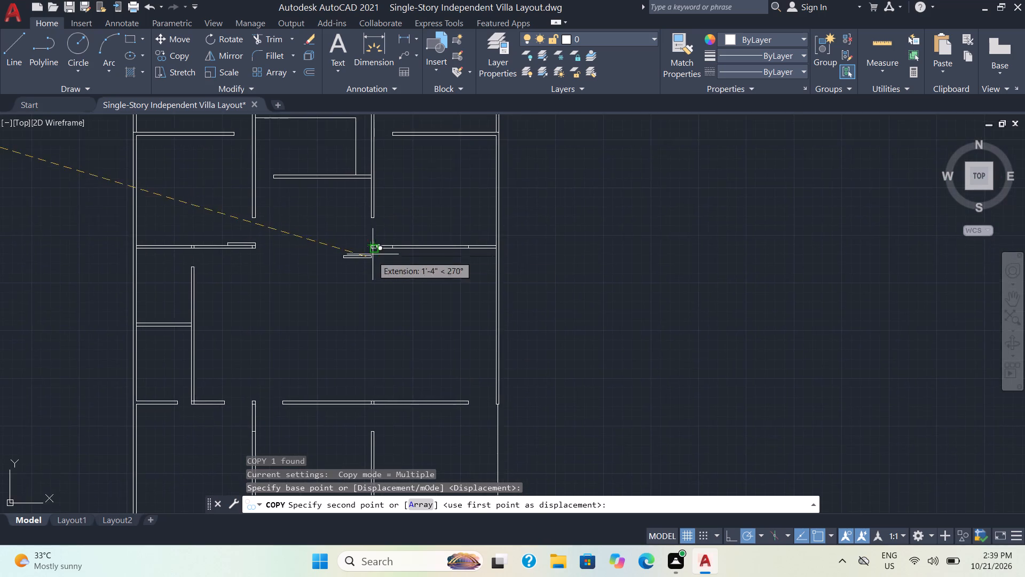
scroll(375, 245, "up", 3)
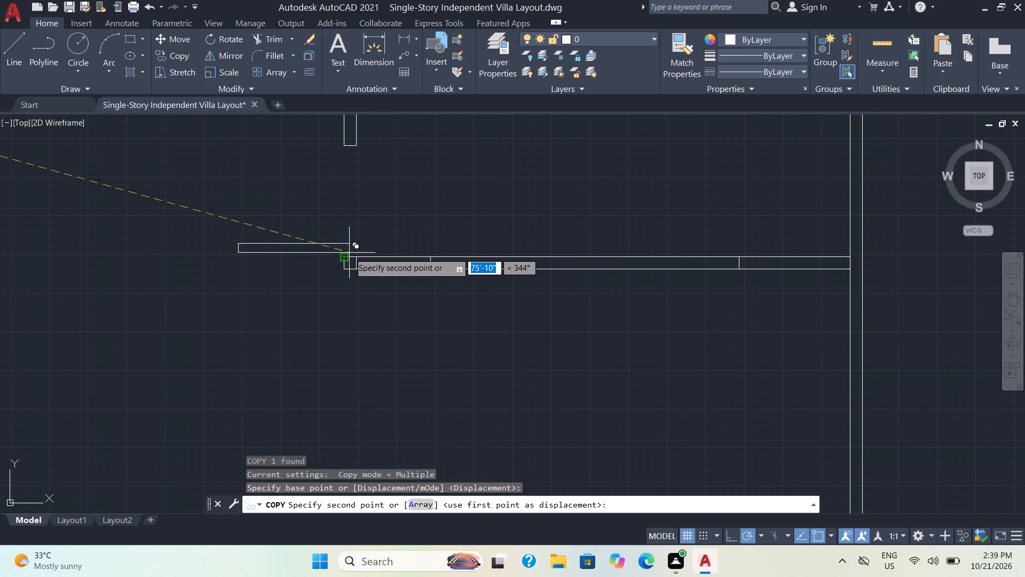
scroll(455, 250, "up", 3)
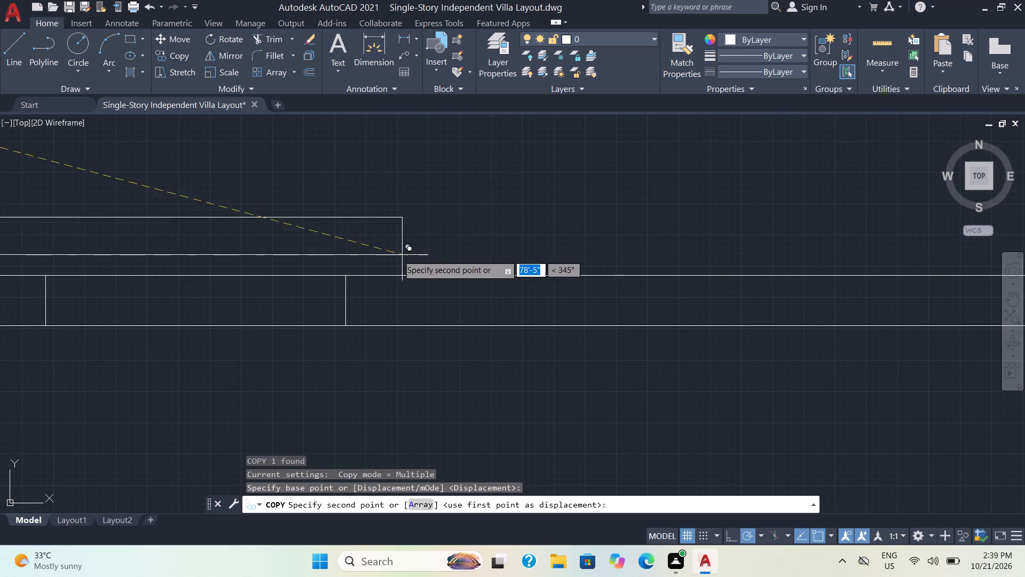
middle_click_drag(398, 255, 564, 264)
type("32")
key("Return")
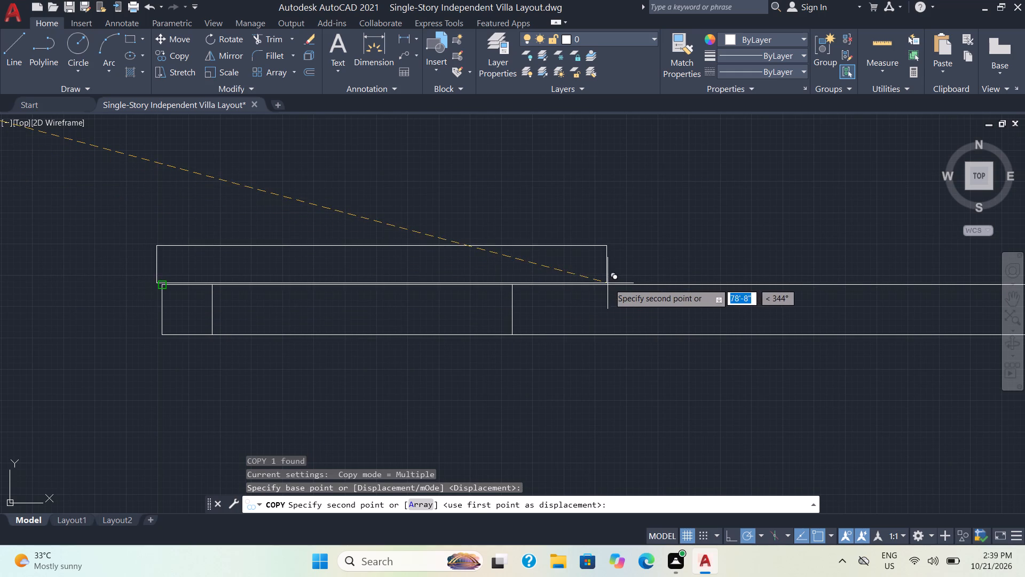
left_click(612, 285)
Copy the door leaf to the lower left corner of the partition near the top of the upper right room.
scroll(267, 341, "down", 1)
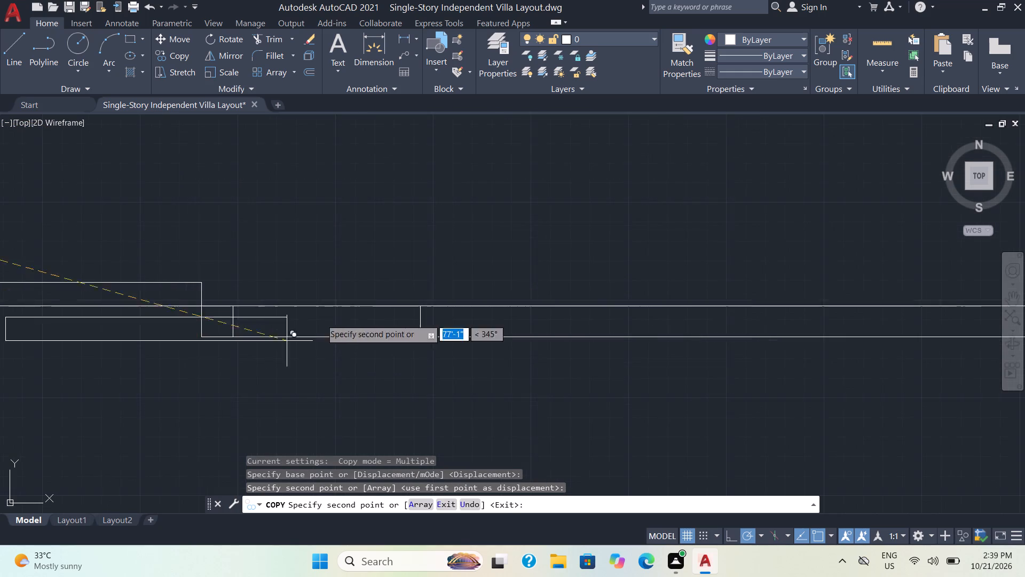
scroll(350, 266, "down", 3)
scroll(151, 213, "down", 2)
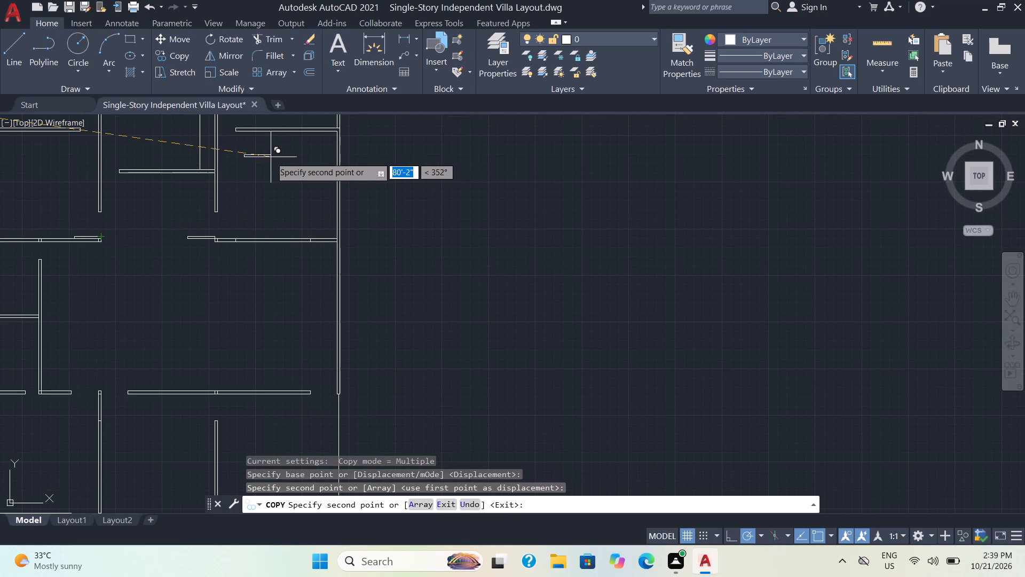
scroll(271, 157, "down", 1)
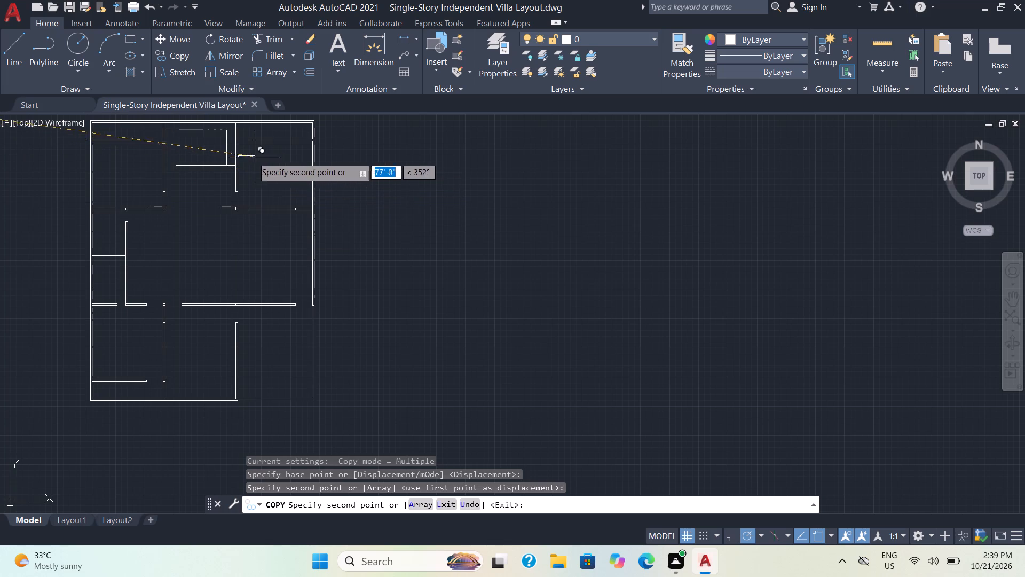
middle_click_drag(243, 155, 262, 258)
scroll(257, 238, "up", 3)
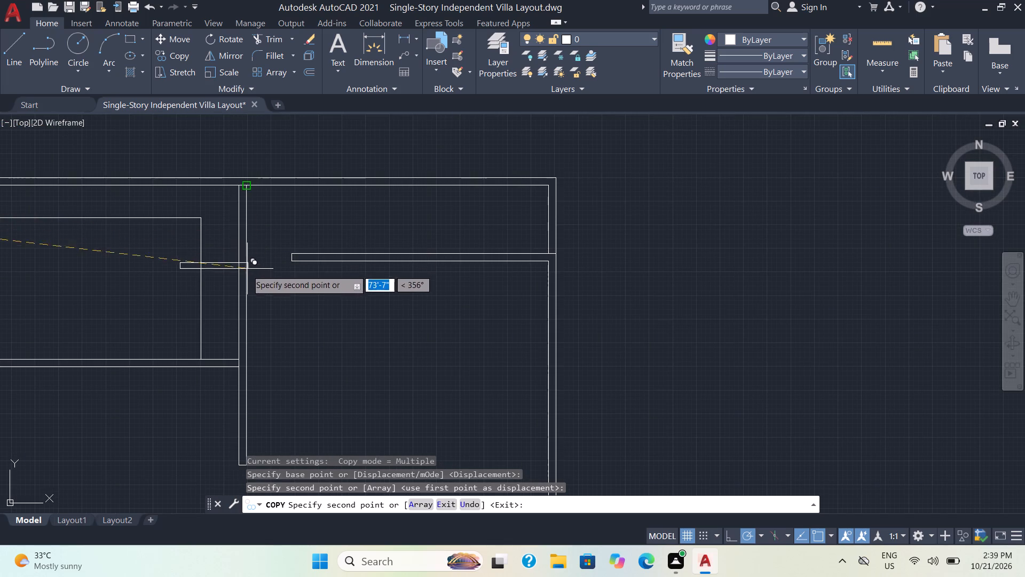
left_click(314, 266)
Copy the door leaf just beneath the hall's long bottom wall, ending at the joint line above the lower middle room's right wall.
scroll(301, 228, "down", 3)
scroll(310, 286, "down", 1)
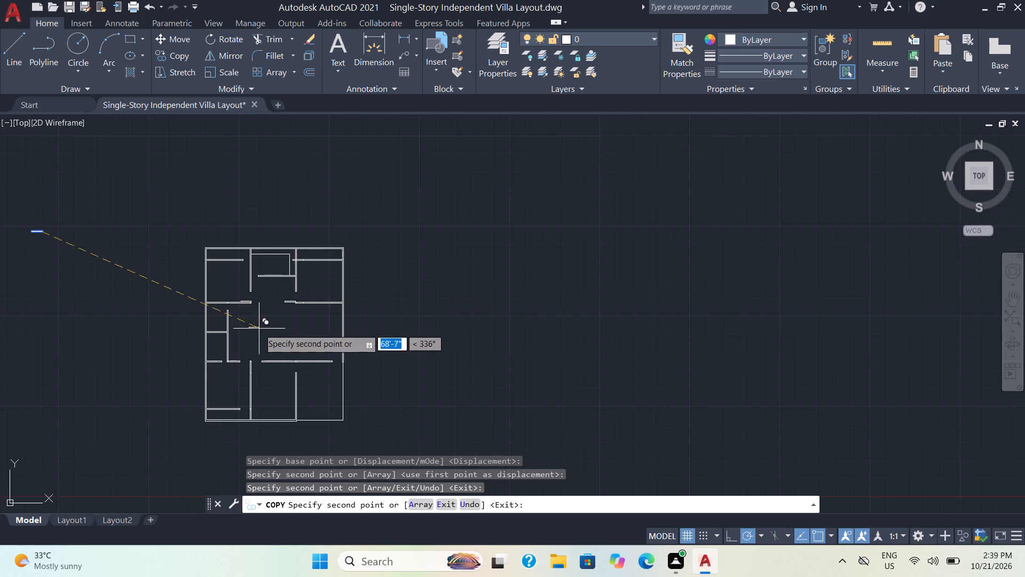
middle_click_drag(260, 332, 301, 274)
key("3")
type("21")
scroll(266, 323, "up", 2)
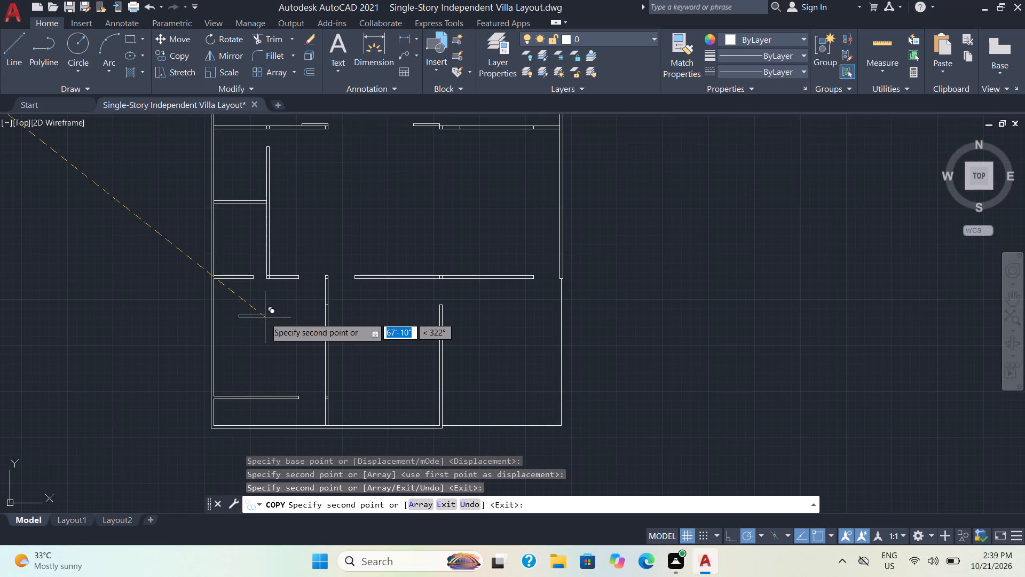
scroll(279, 333, "down", 1)
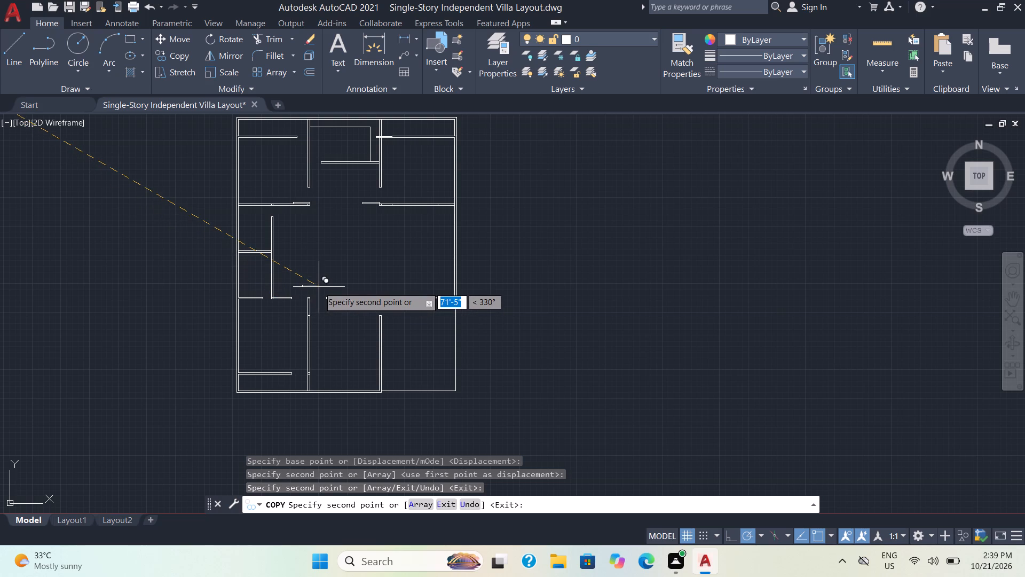
scroll(380, 317, "up", 3)
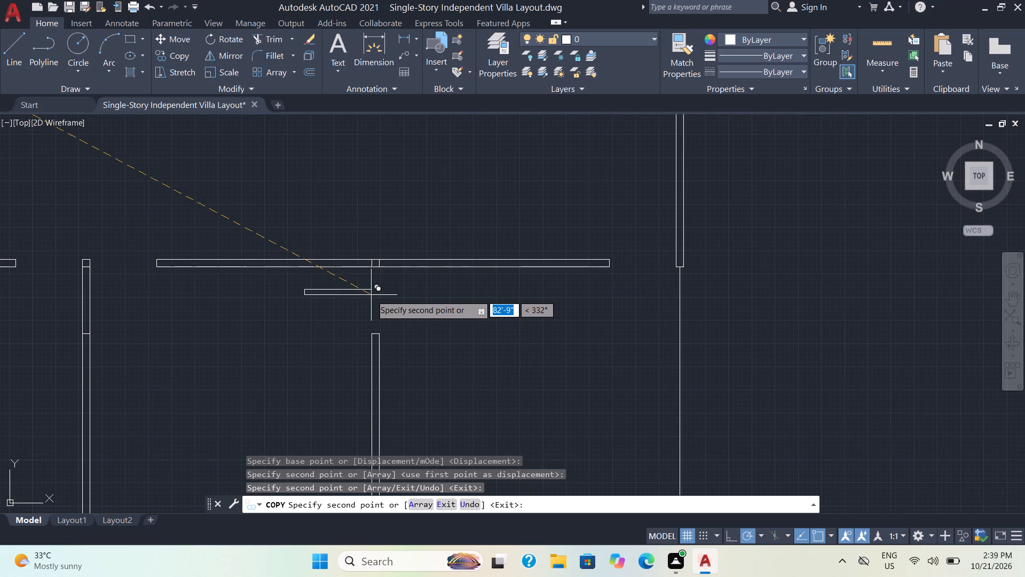
scroll(366, 291, "up", 3)
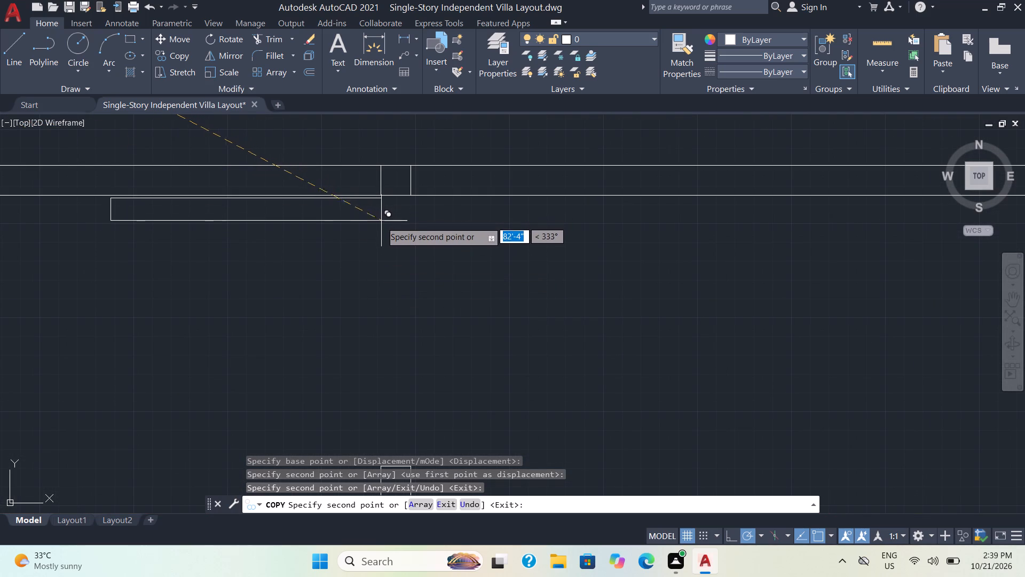
scroll(372, 269, "up", 3)
scroll(374, 282, "down", 3)
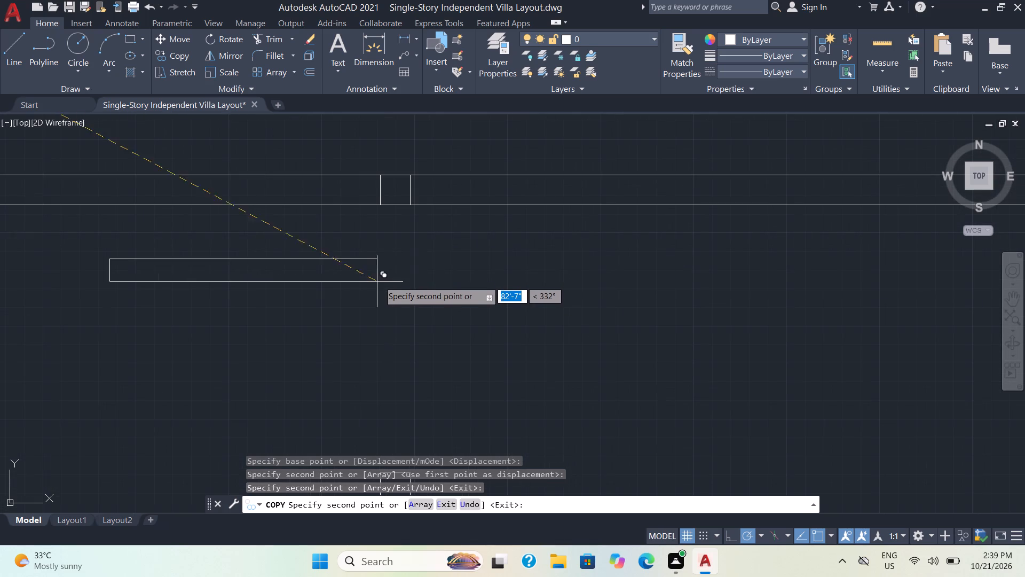
scroll(381, 239, "up", 1)
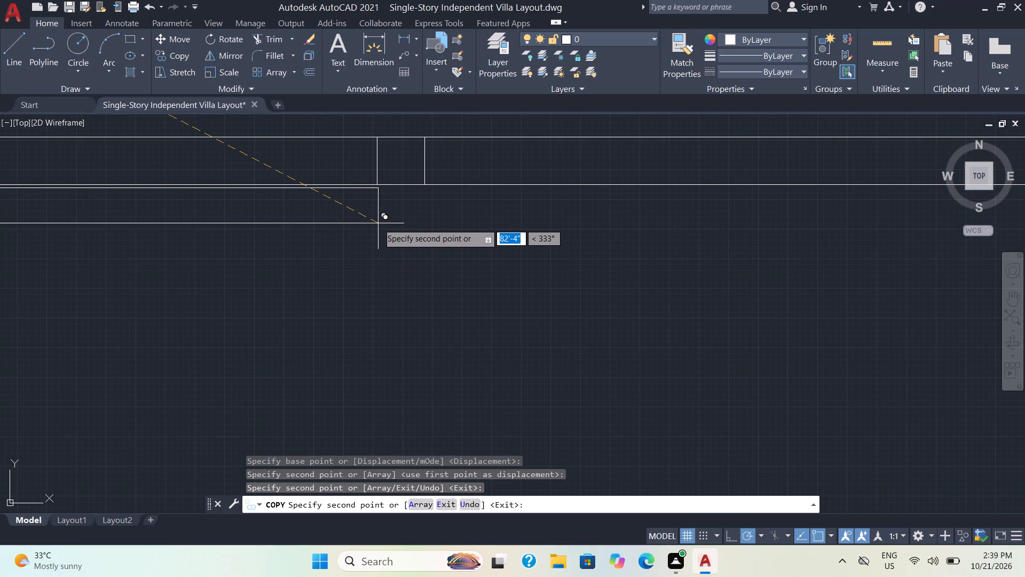
scroll(375, 222, "up", 2)
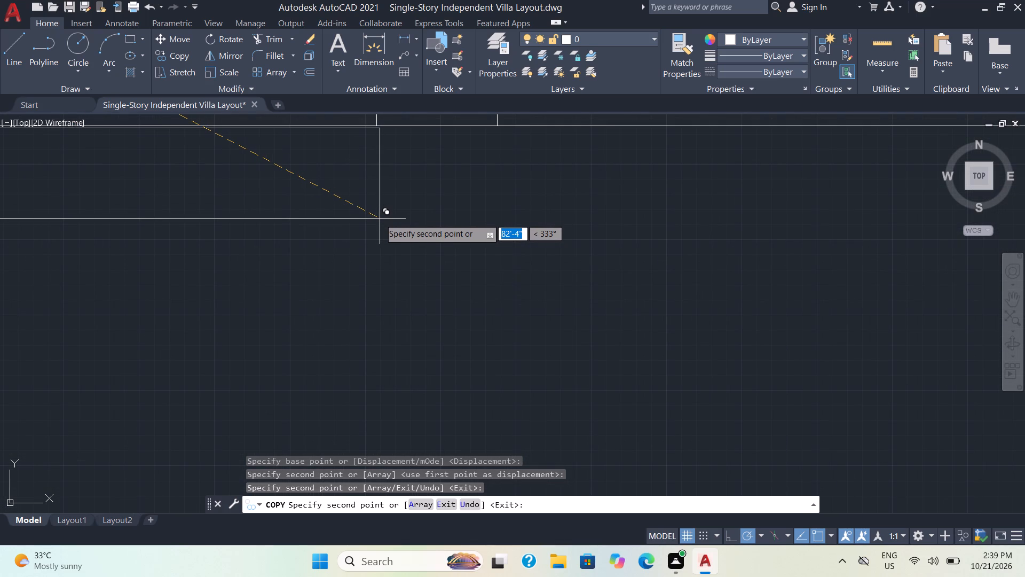
left_click(379, 216)
Copy the door leaf into the lower left room's bottom partition opening, with its lower right corner on the vertical wall's left face.
scroll(403, 291, "down", 3)
scroll(381, 330, "down", 3)
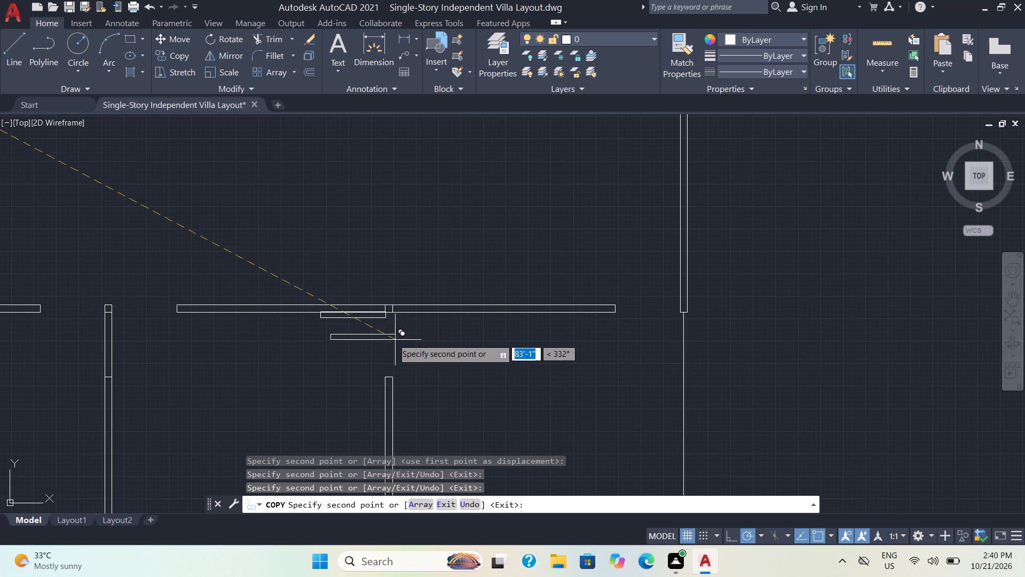
scroll(383, 330, "up", 2)
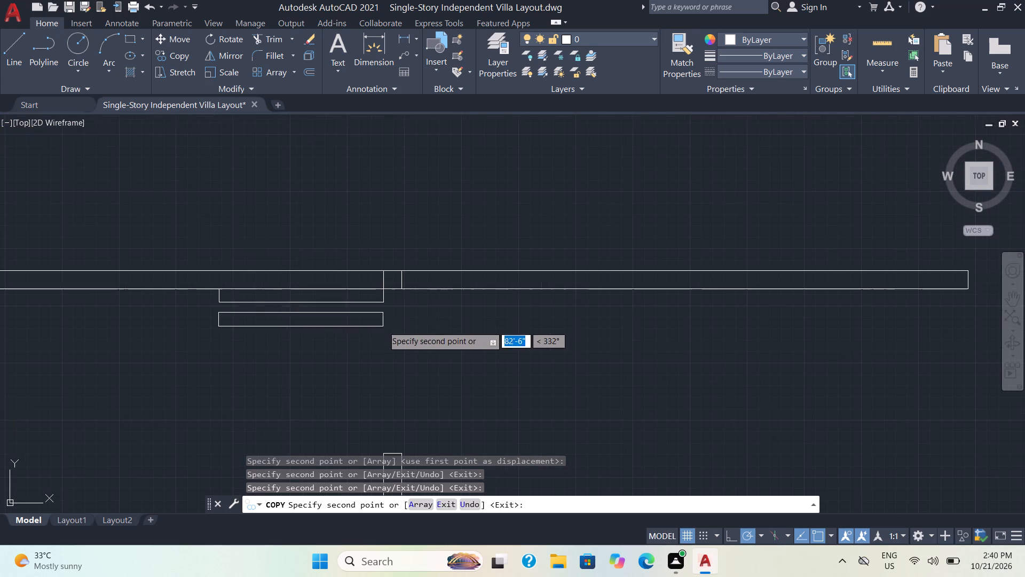
scroll(389, 309, "up", 2)
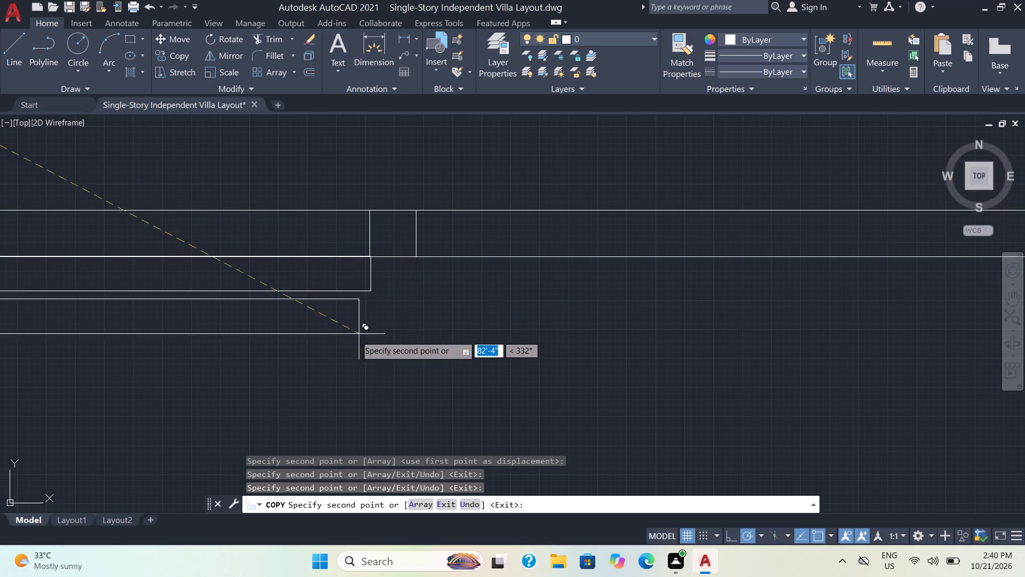
scroll(345, 349, "down", 2)
scroll(421, 371, "down", 3)
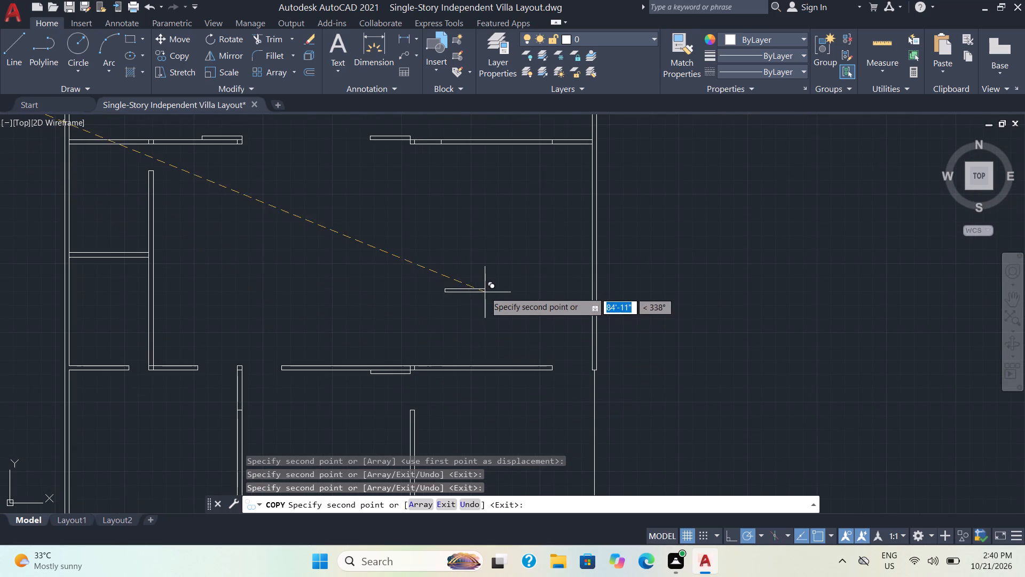
scroll(444, 271, "down", 1)
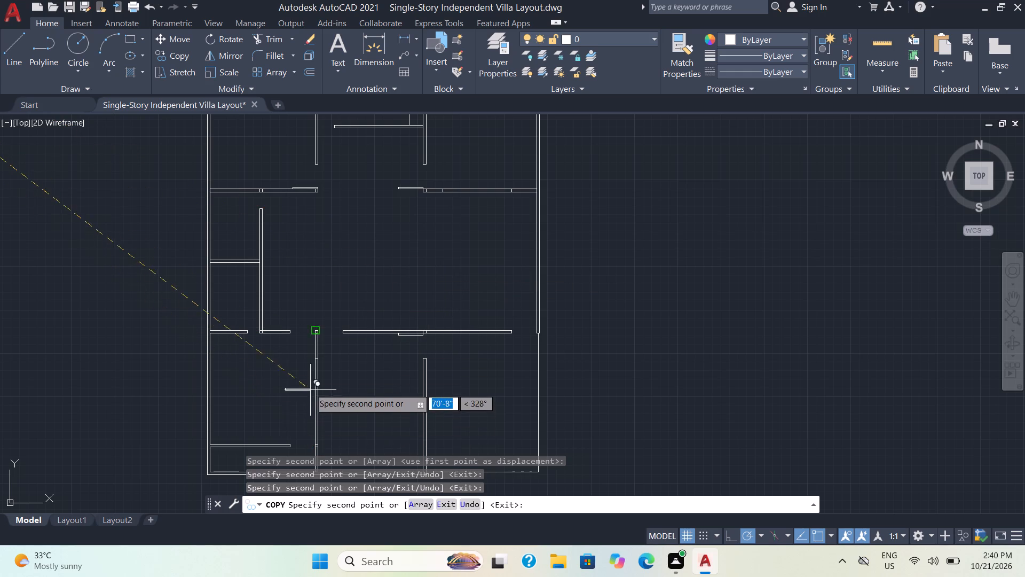
key("3")
key("2")
middle_click_drag(305, 372, 314, 276)
key("1")
scroll(319, 364, "up", 1)
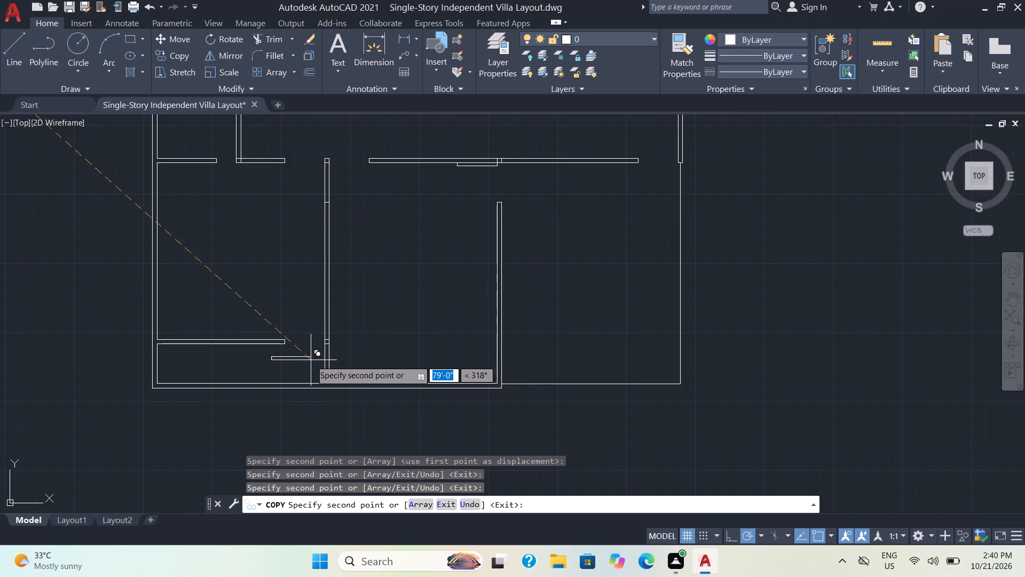
scroll(296, 362, "up", 2)
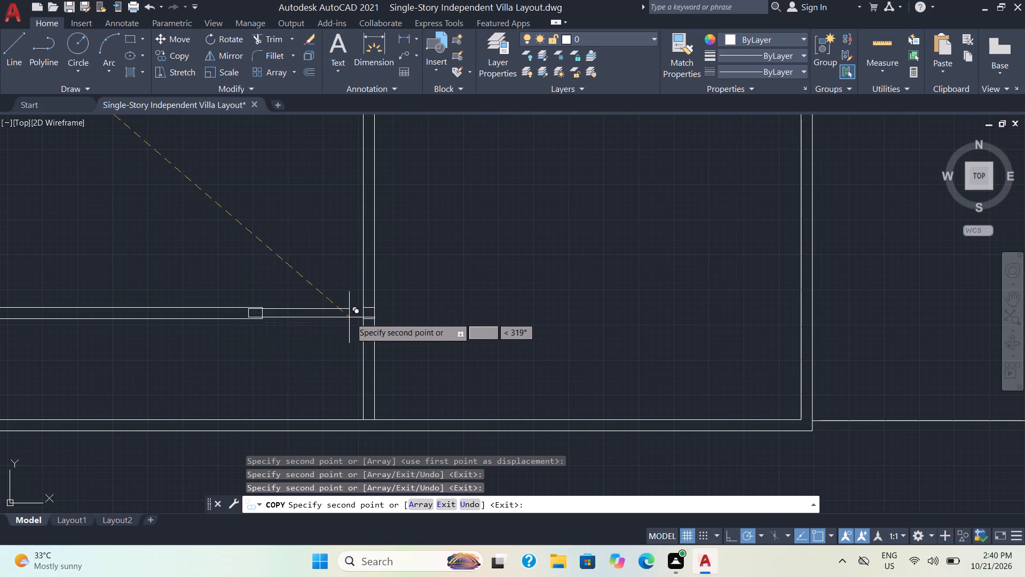
scroll(356, 319, "up", 2)
left_click(368, 315)
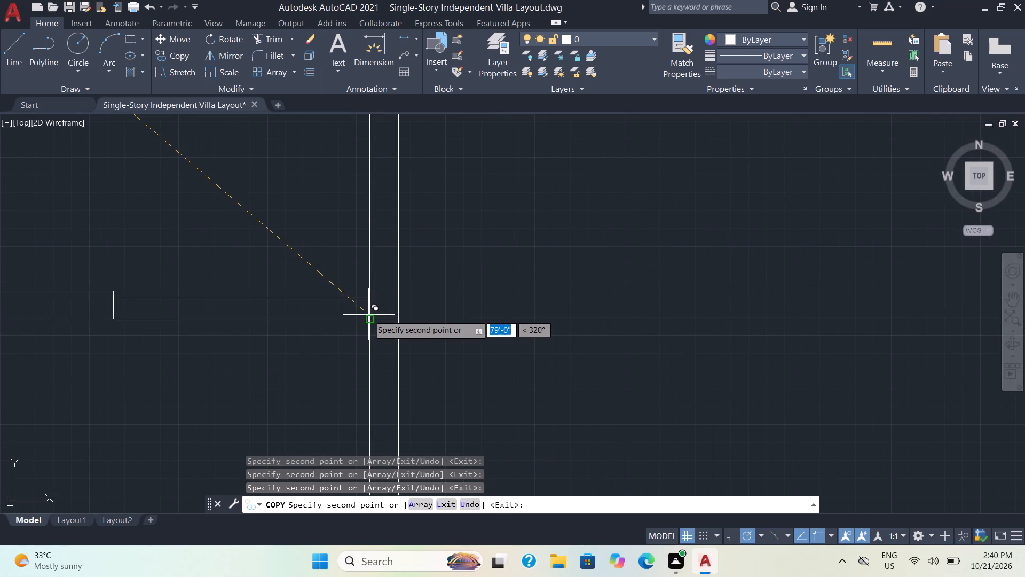
Copy the door leaf into the opening in the lower left room's top wall, ending at the lower left corner of the vertical wall above.
scroll(326, 396, "down", 2)
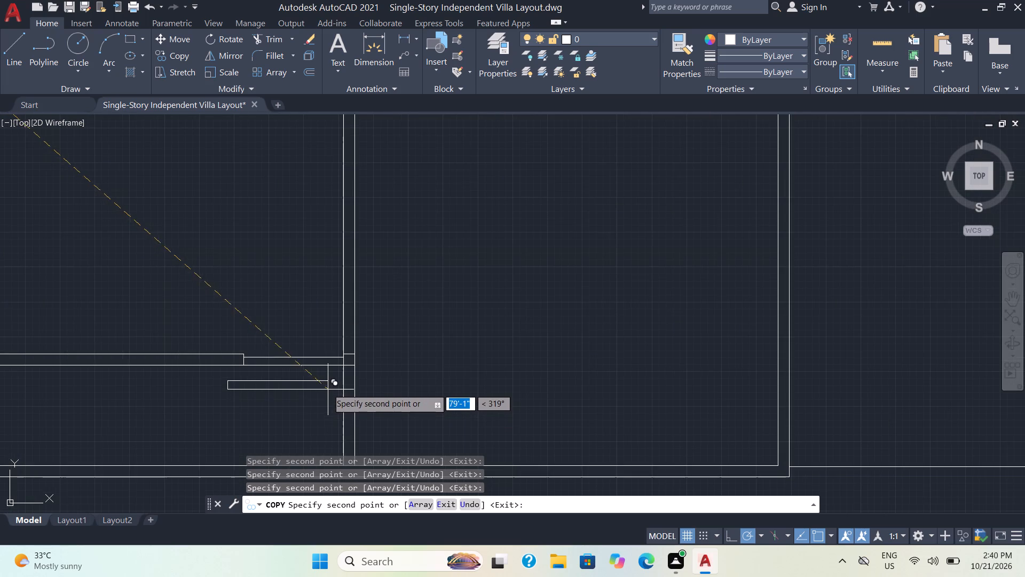
scroll(324, 364, "down", 4)
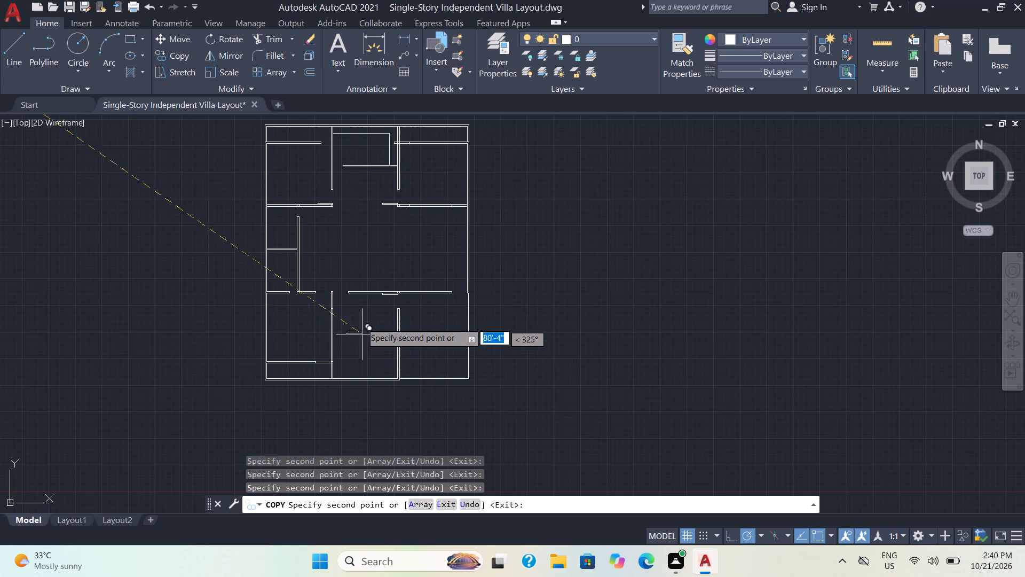
scroll(349, 300, "up", 1)
scroll(302, 284, "up", 2)
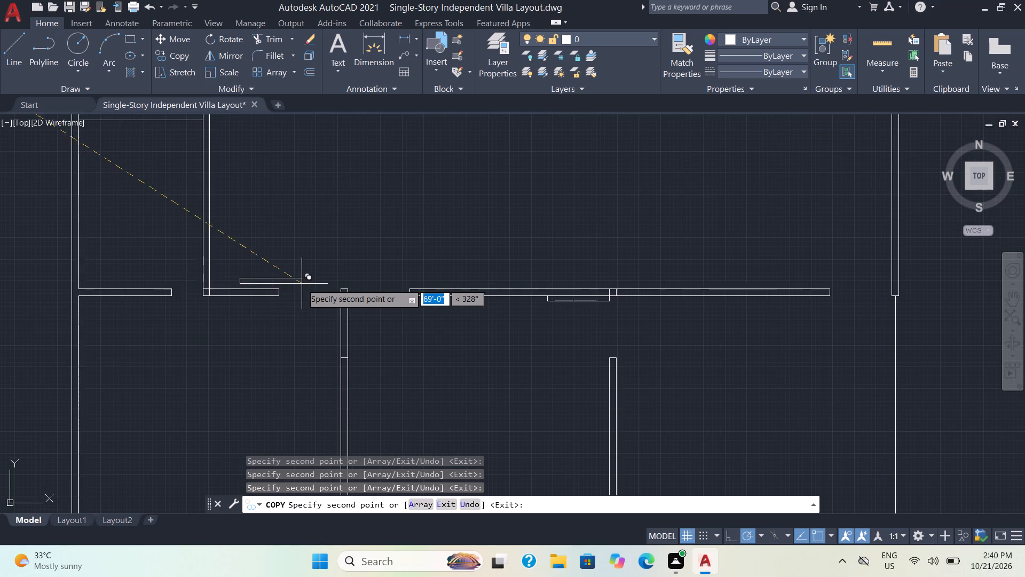
middle_click_drag(214, 294, 278, 297)
scroll(264, 301, "up", 2)
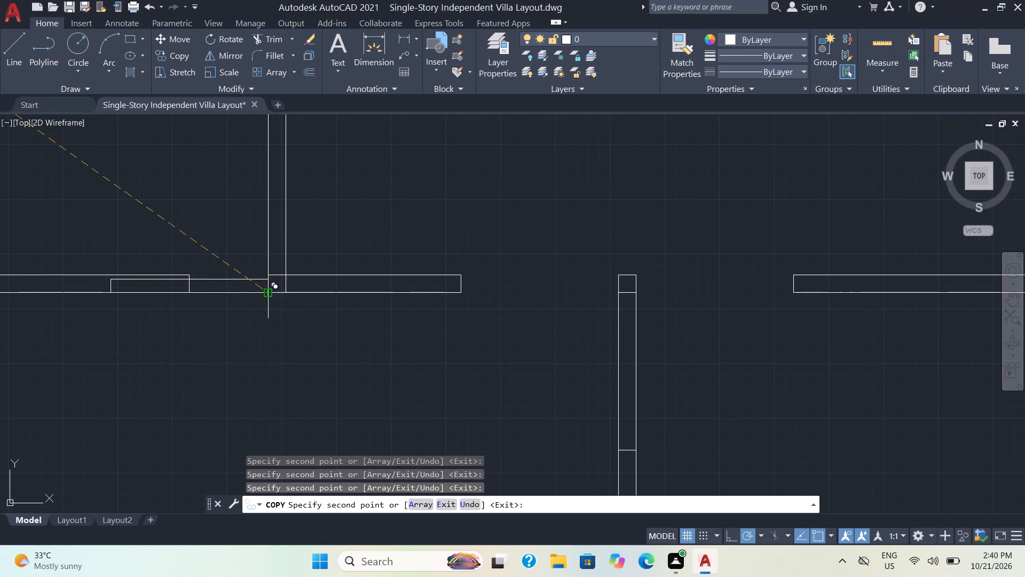
left_click(266, 289)
scroll(344, 331, "down", 3)
middle_click_drag(353, 267, 358, 308)
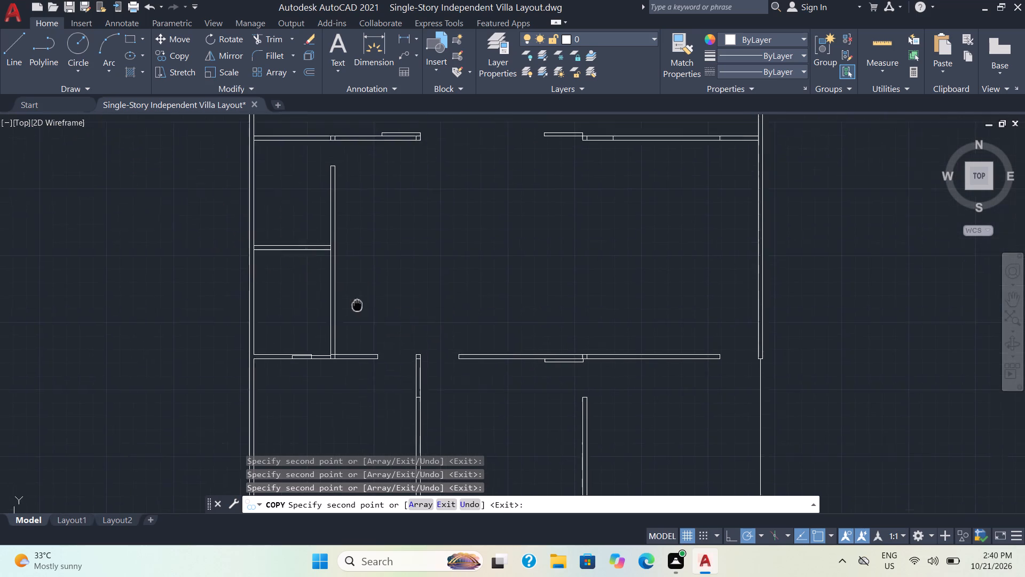
Copy the door leaf just beneath the hall's upper left wall, its lower right corner in line with the small-room partition's right face.
middle_click_drag(358, 308, 354, 372)
key("3")
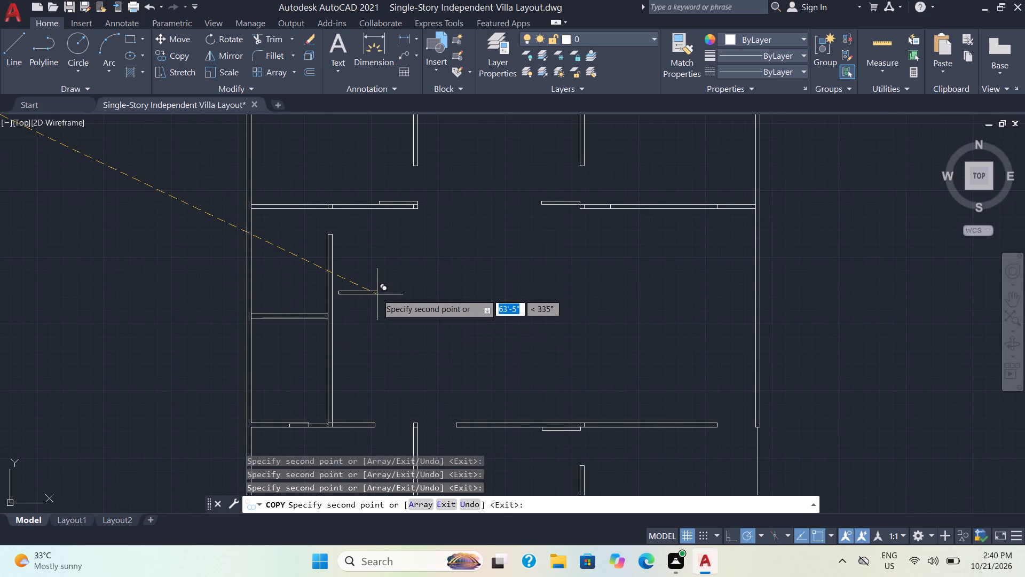
scroll(322, 246, "up", 2)
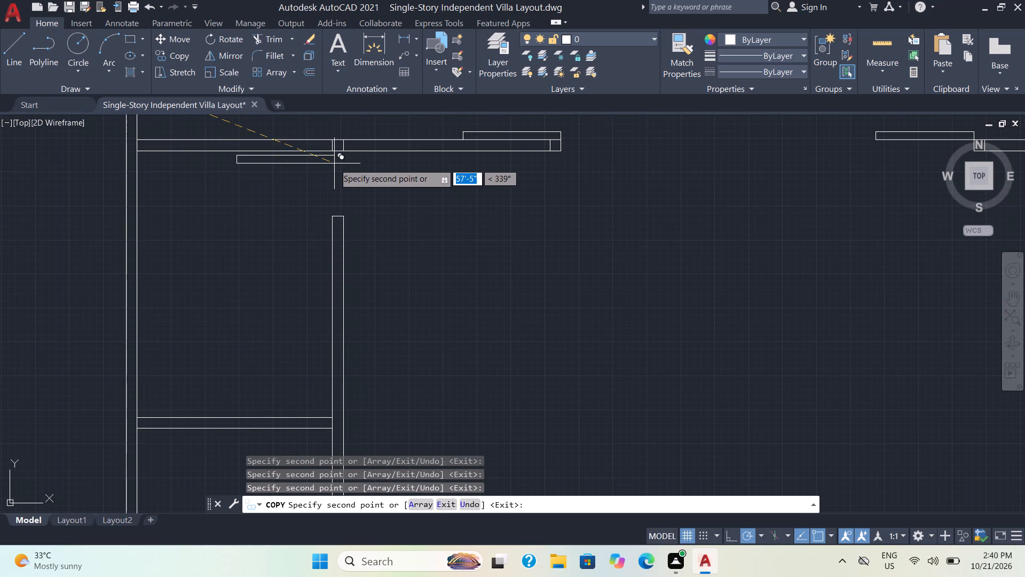
scroll(333, 161, "up", 1)
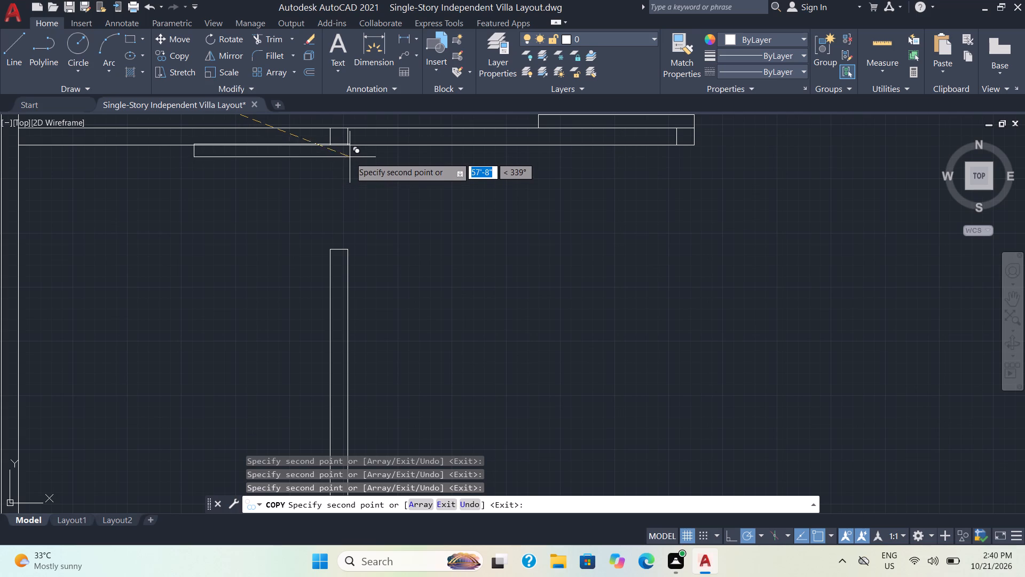
scroll(337, 161, "up", 1)
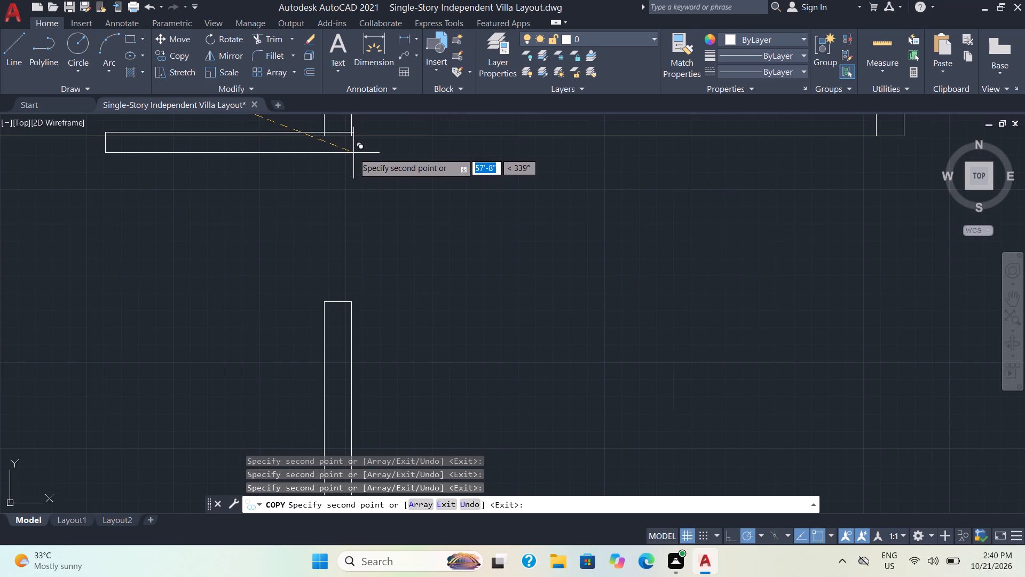
left_click(351, 158)
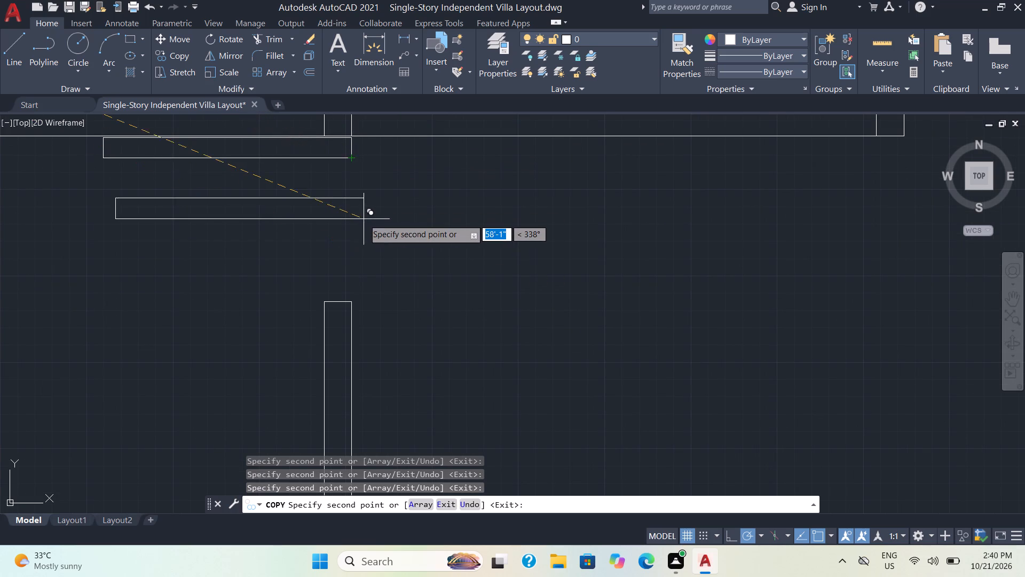
Copy the door leaf into the upper left room's top partition opening, with its lower right corner on the vertical wall's left face.
scroll(364, 219, "down", 4)
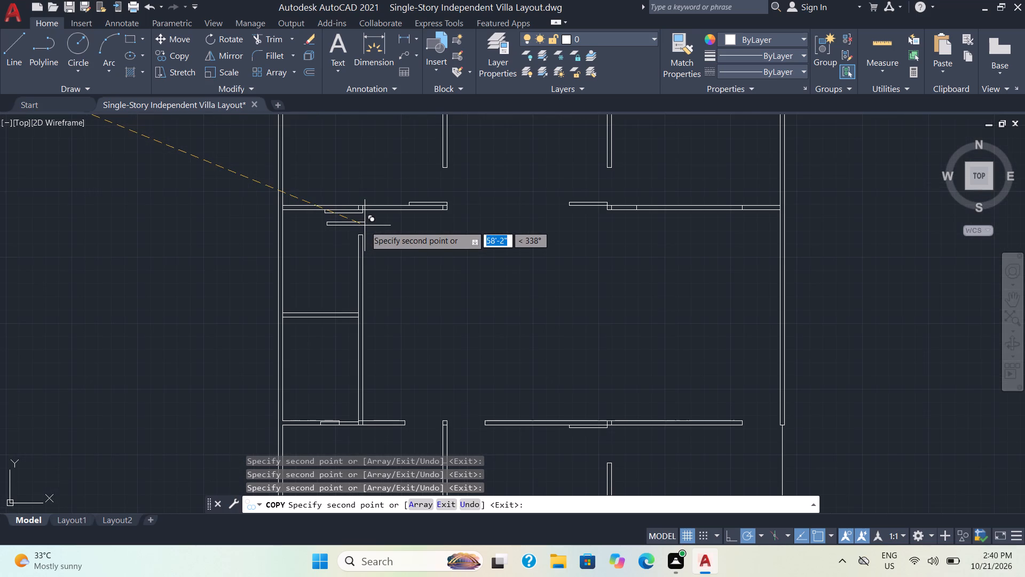
scroll(366, 224, "down", 2)
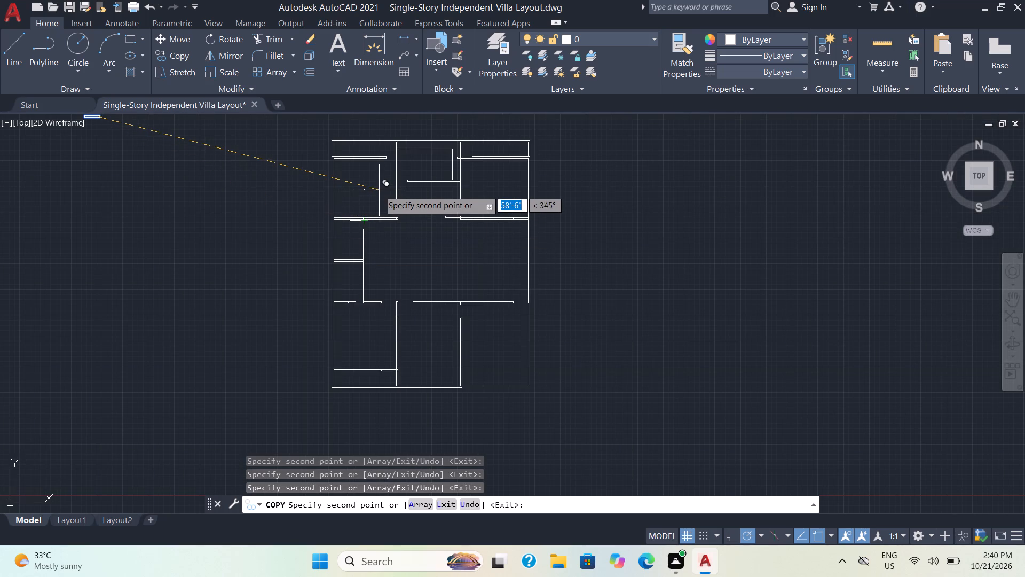
scroll(383, 154, "up", 4)
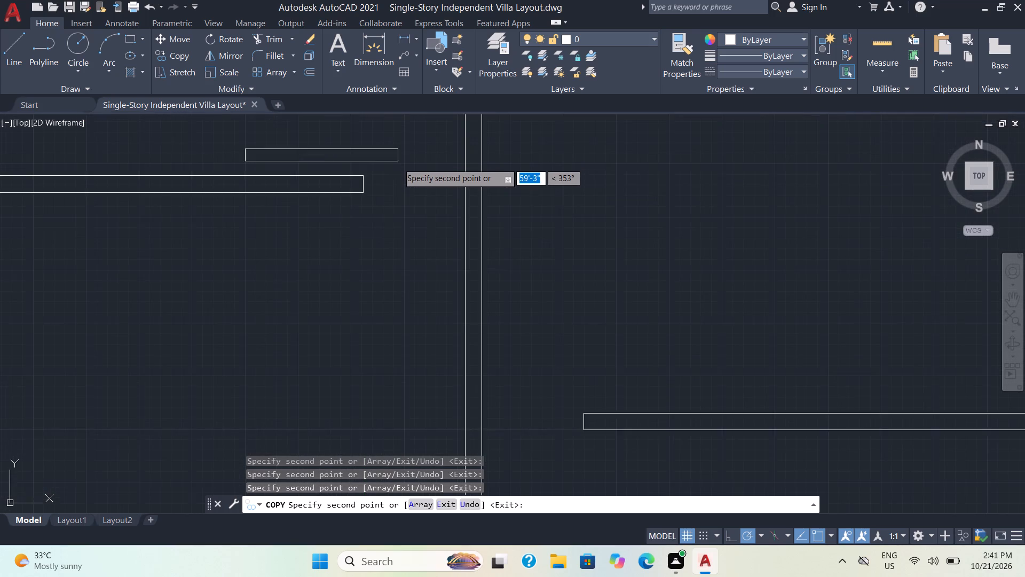
scroll(398, 163, "up", 2)
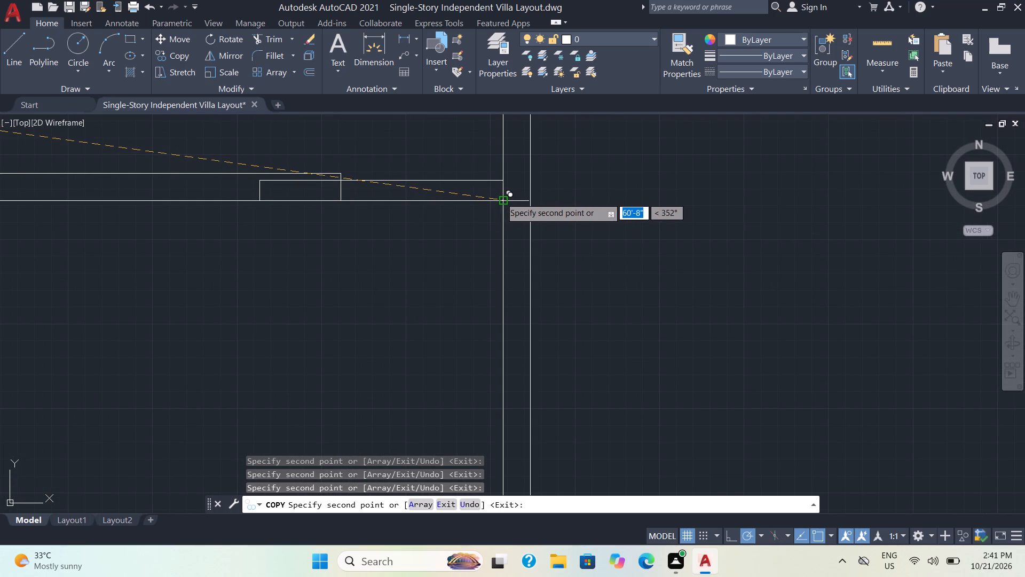
left_click(501, 197)
scroll(381, 249, "down", 4)
key("Escape")
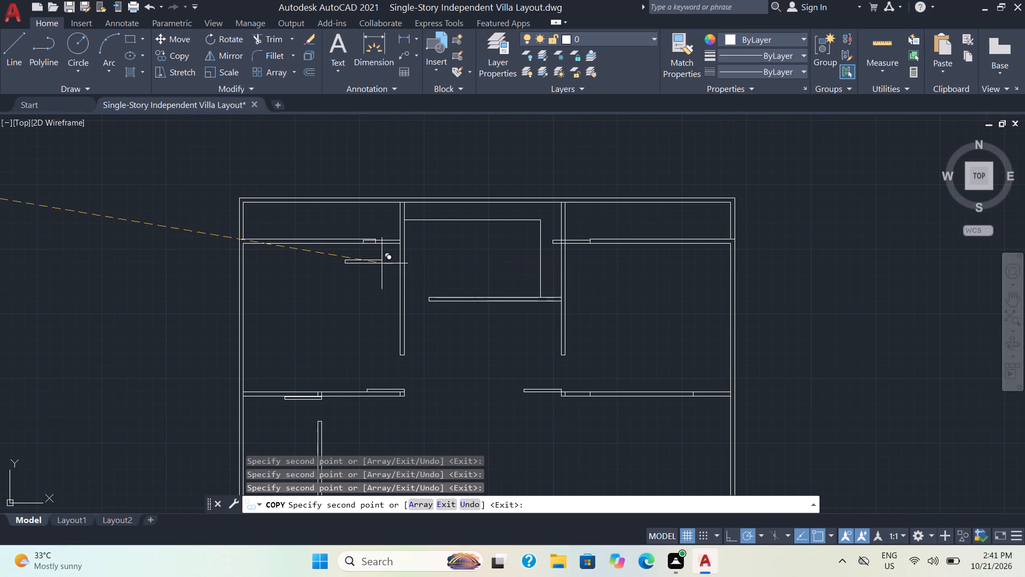
Rotate the door leaf in the upper left room's partition opening 270° about its lower right corner.
scroll(382, 260, "down", 1)
scroll(255, 260, "down", 2)
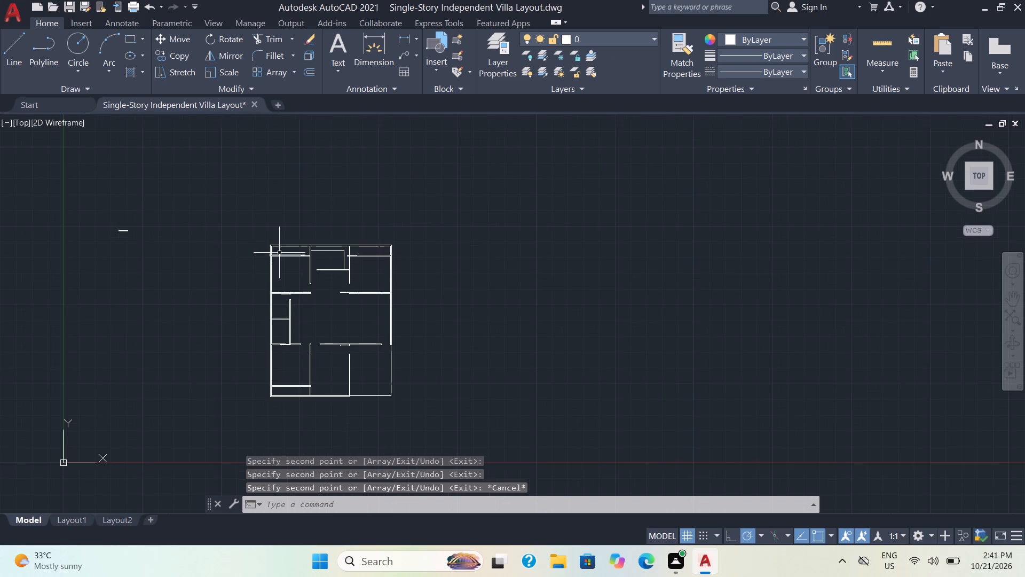
scroll(280, 253, "up", 3)
scroll(349, 275, "up", 4)
left_click_drag(431, 263, 437, 238)
left_click_drag(437, 220, 436, 228)
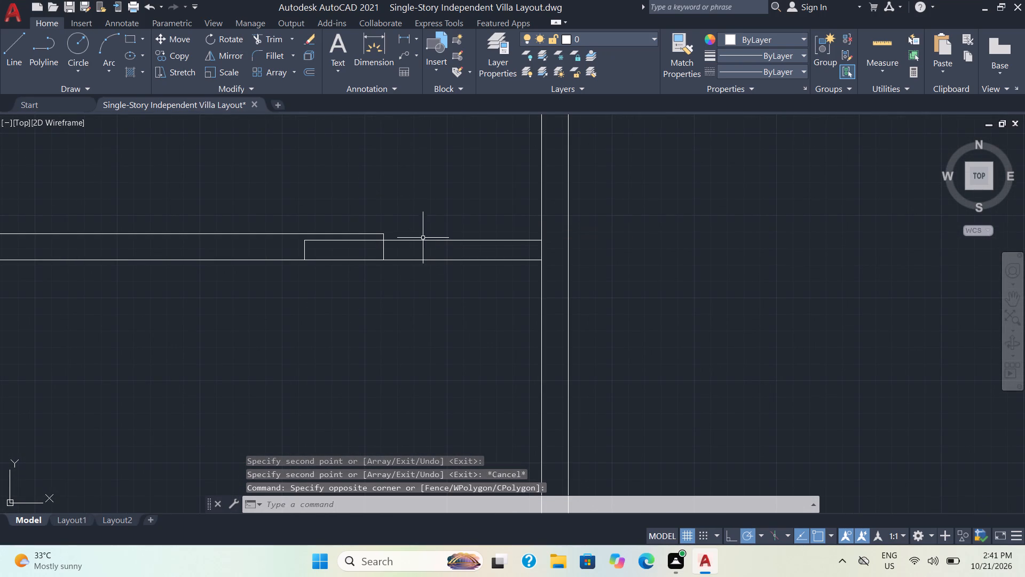
left_click(434, 241)
key("r")
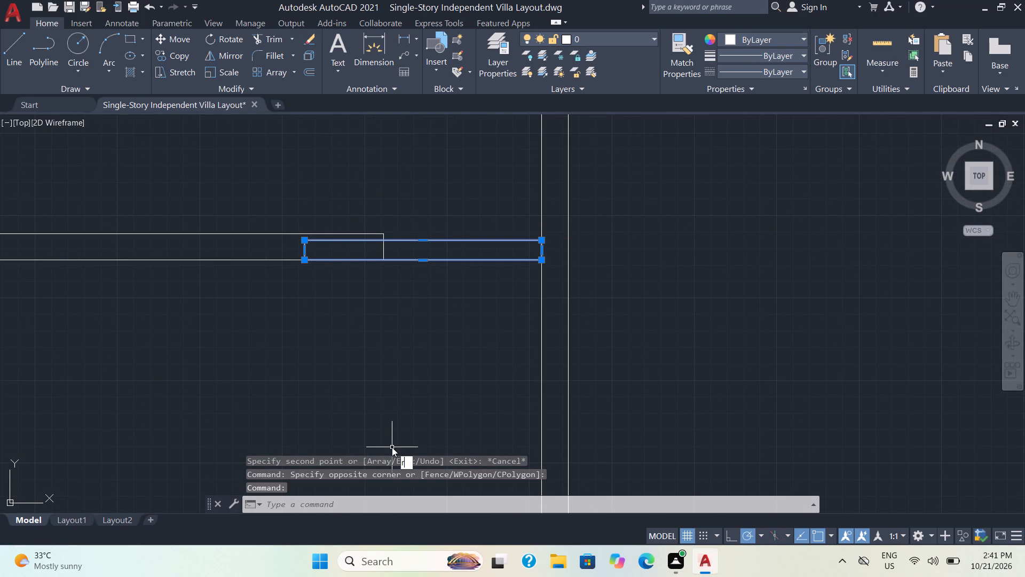
key("o")
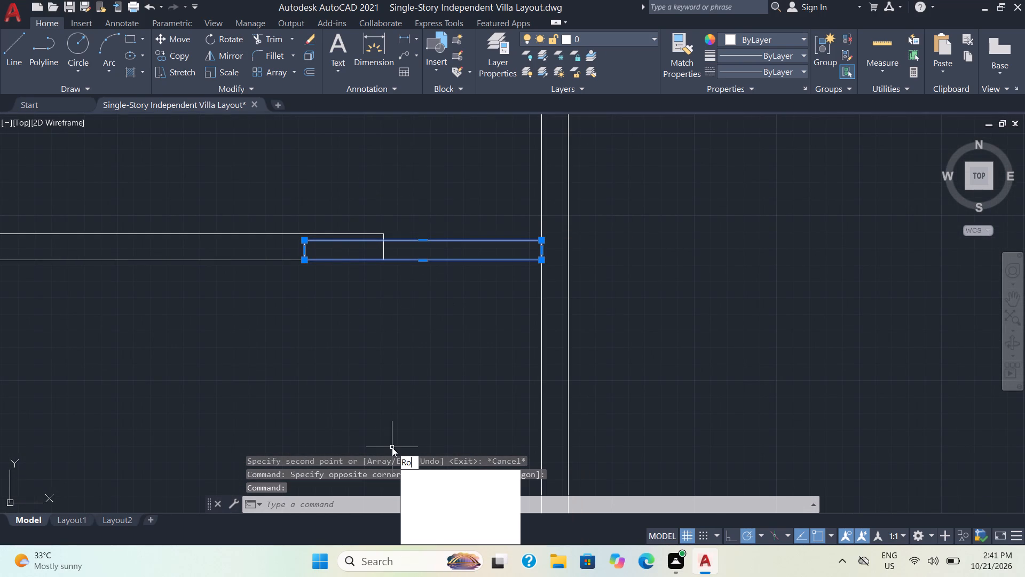
key("Return")
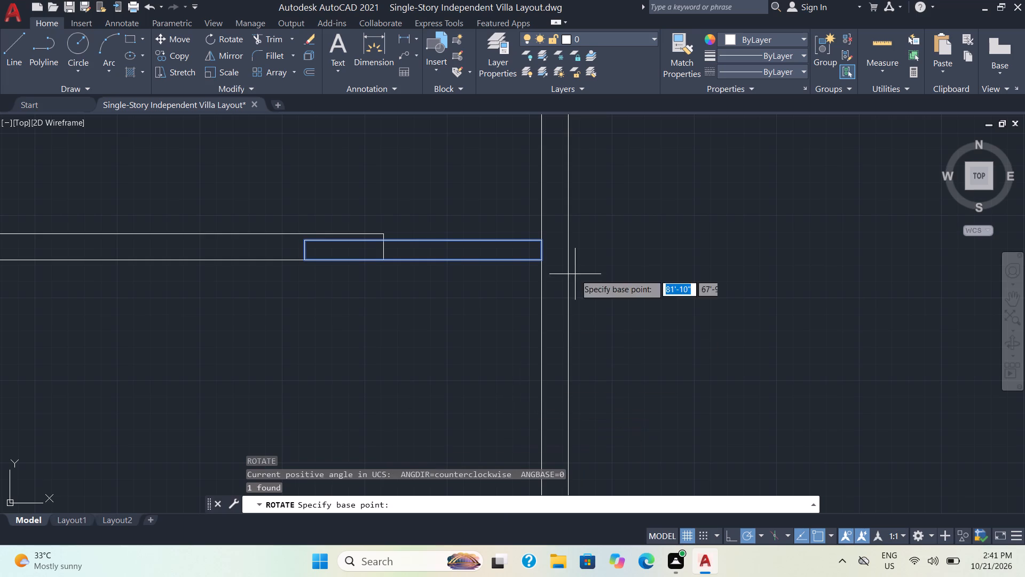
left_click(540, 255)
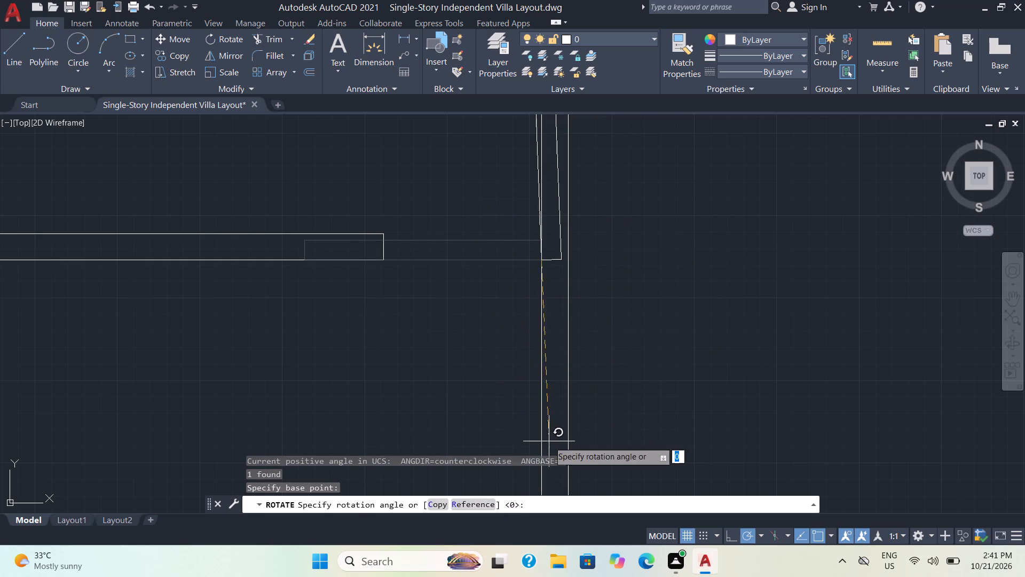
left_click(546, 424)
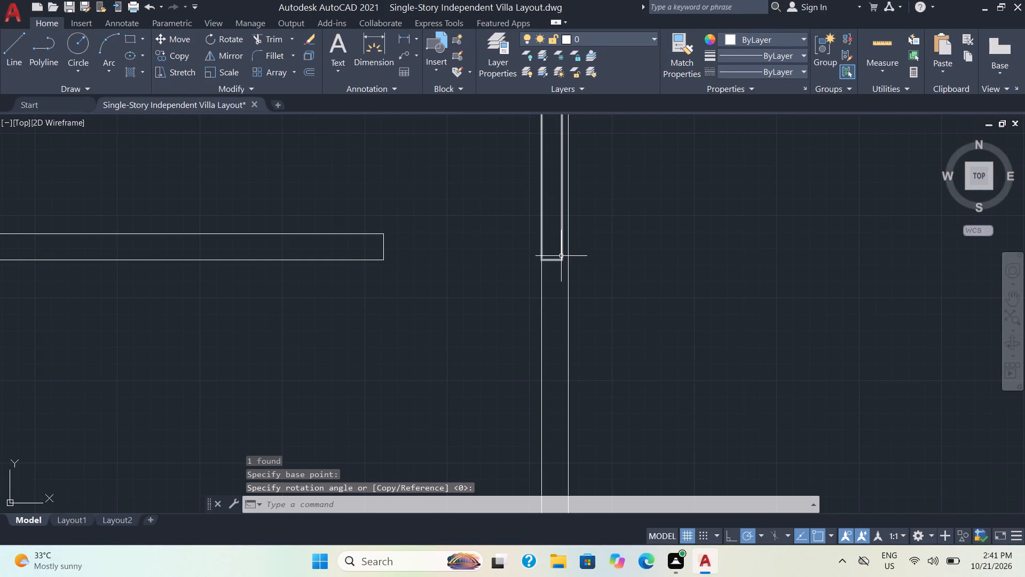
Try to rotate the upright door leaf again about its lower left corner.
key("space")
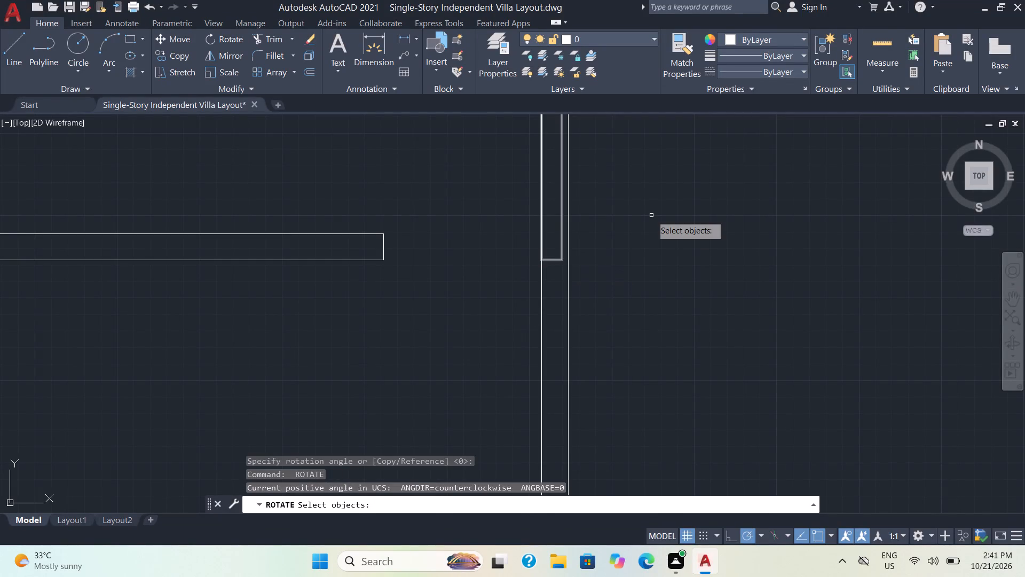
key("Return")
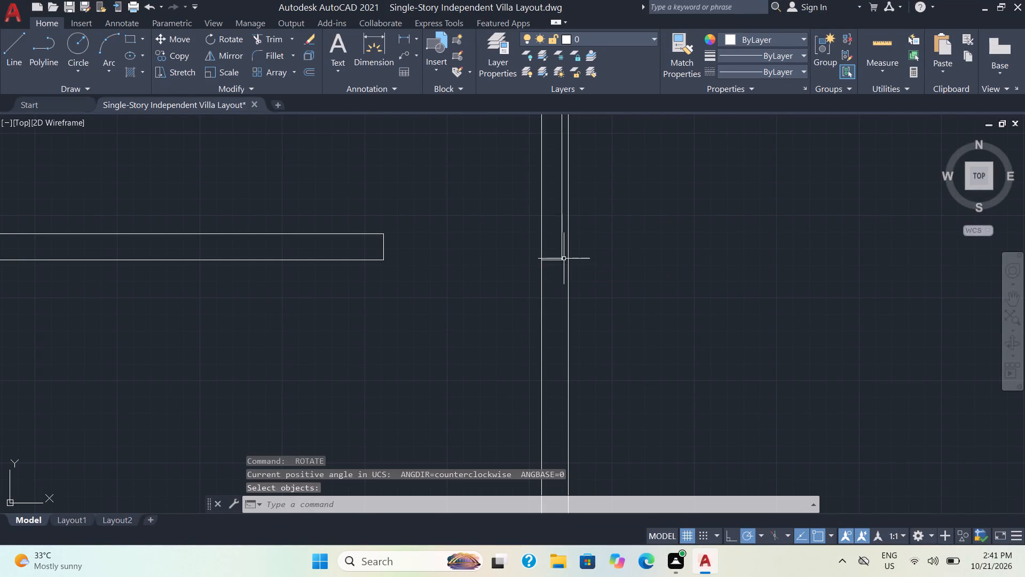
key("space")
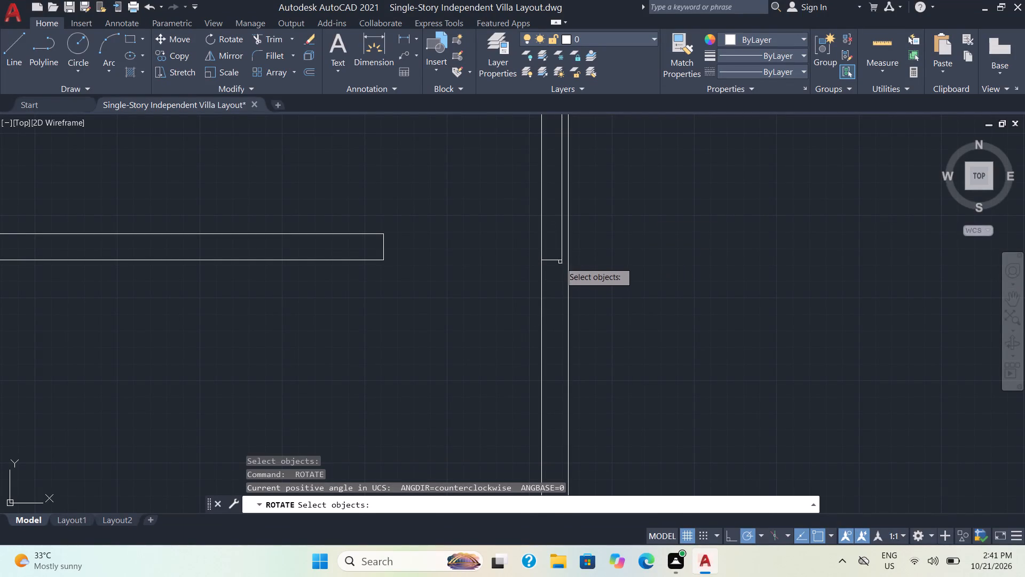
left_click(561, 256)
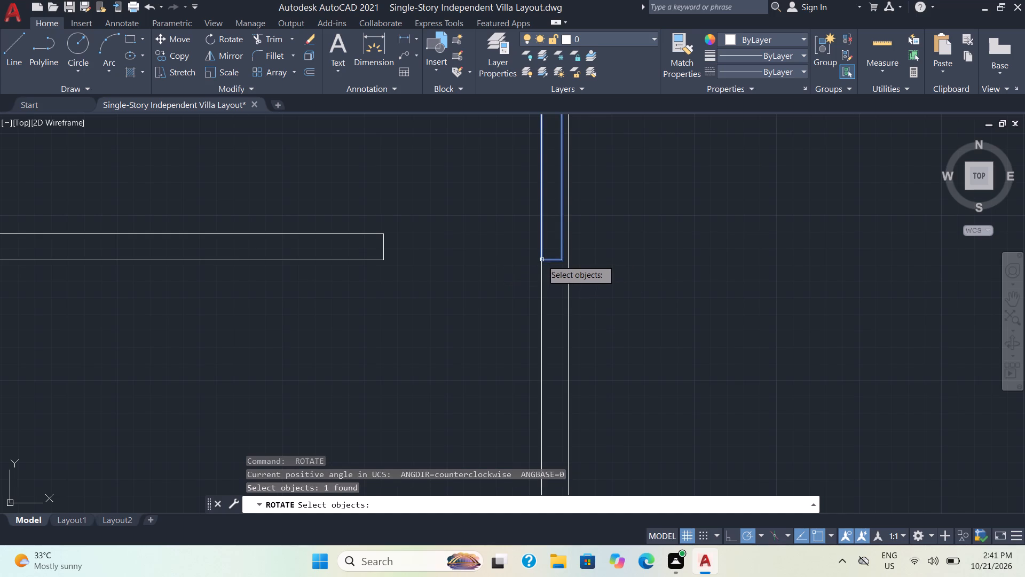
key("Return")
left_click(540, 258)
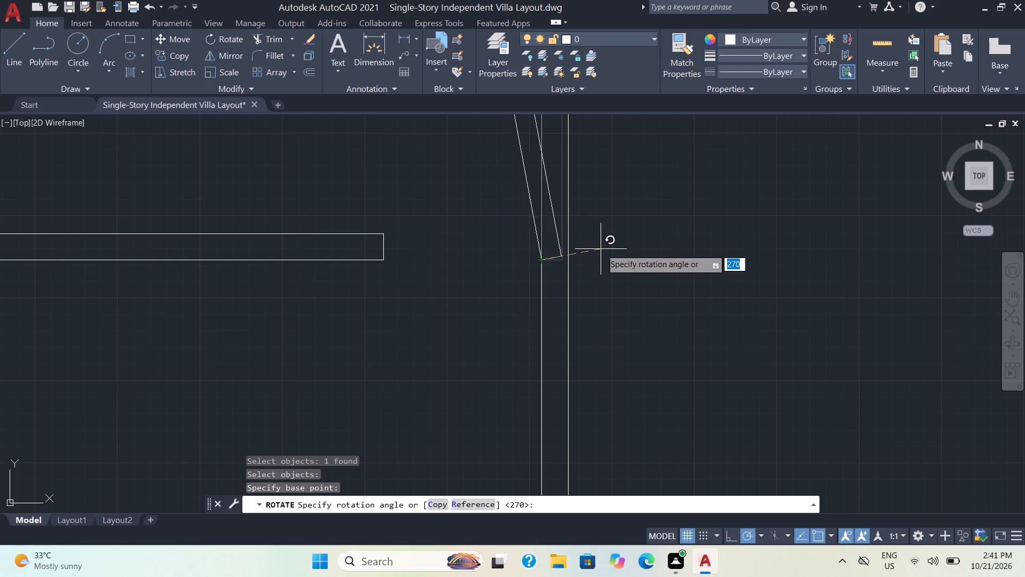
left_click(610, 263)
Mirror the upright door leaf across the vertical wall's left face, erasing the source leaf.
scroll(572, 224, "down", 2)
middle_click_drag(591, 225, 586, 275)
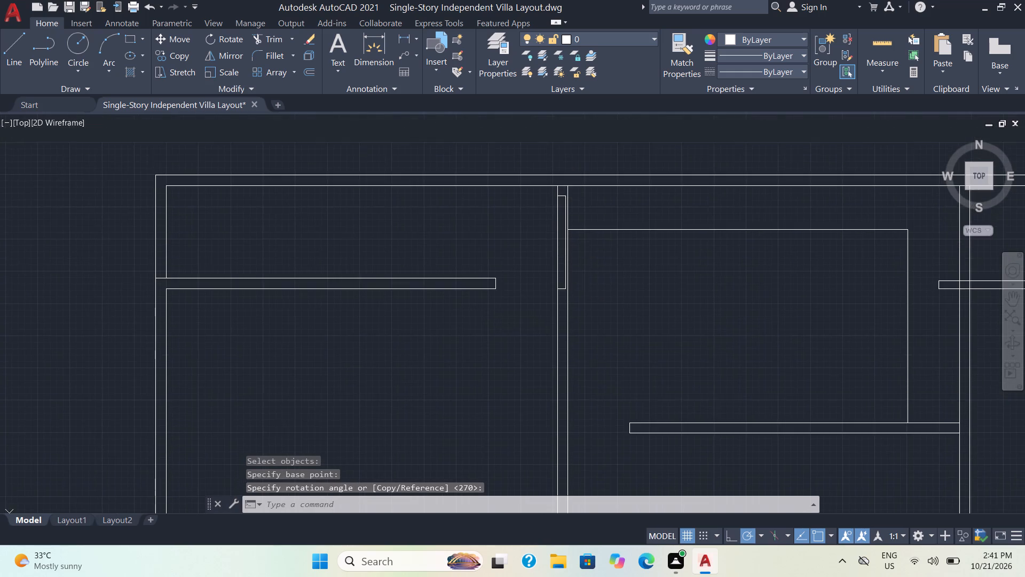
scroll(569, 259, "up", 4)
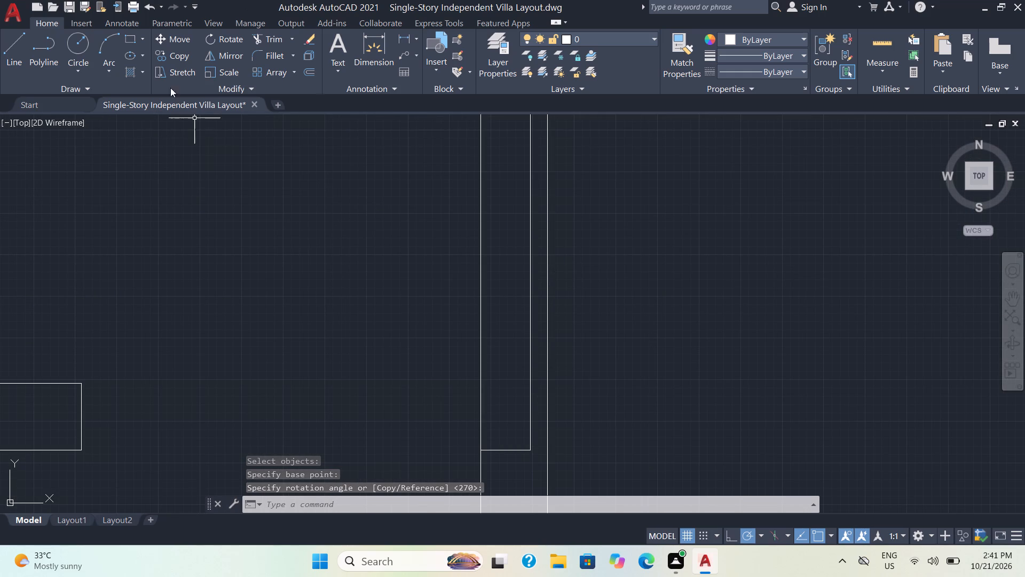
left_click(214, 58)
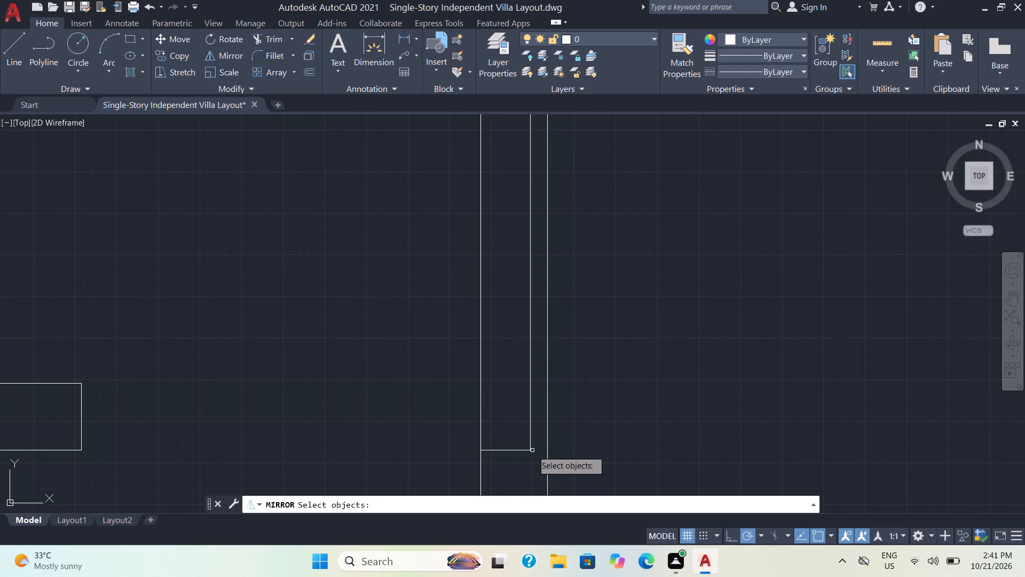
left_click(530, 444)
key("Return")
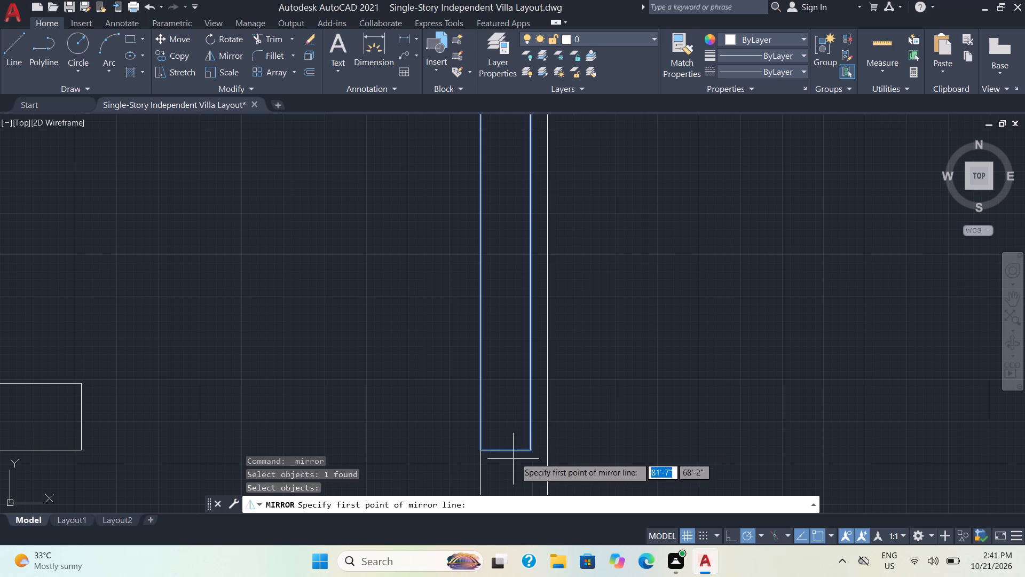
left_click(483, 446)
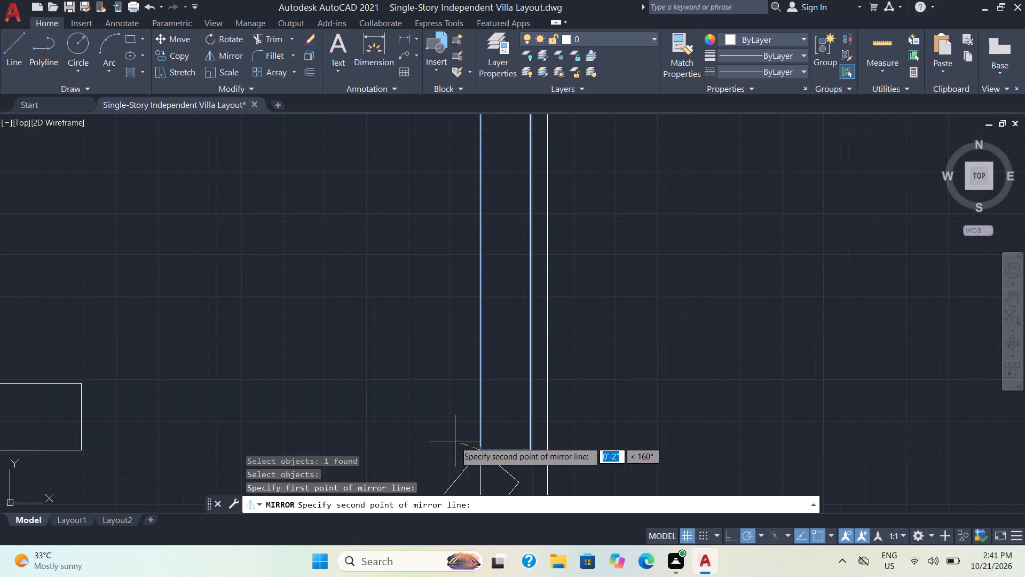
left_click(480, 420)
scroll(540, 422, "down", 1)
left_click_drag(557, 455, 480, 420)
Draw a 3" horizontal line across the upright door leaf, a little below its top end.
scroll(480, 397, "down", 3)
middle_click_drag(556, 408, 311, 358)
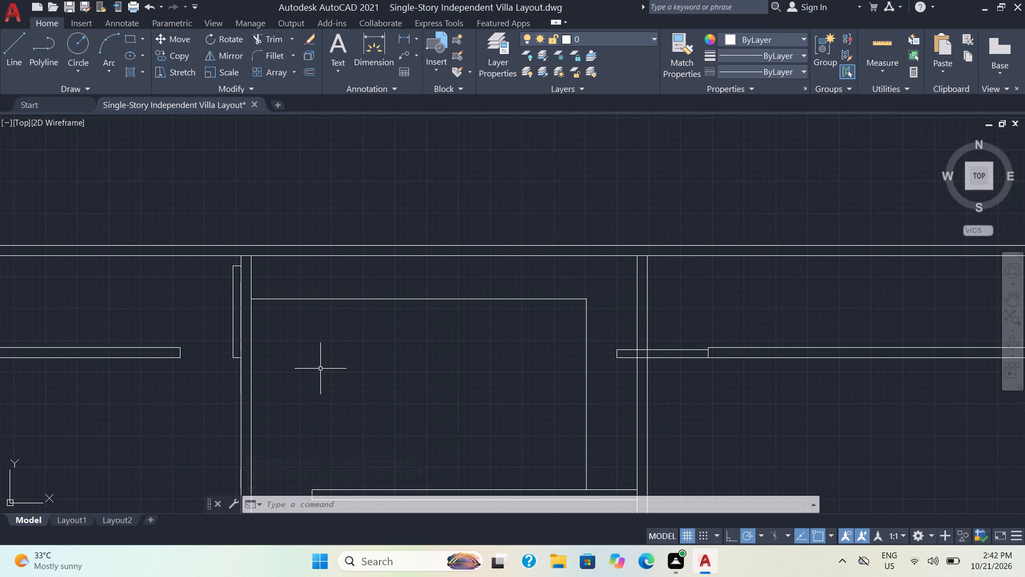
scroll(335, 372, "down", 2)
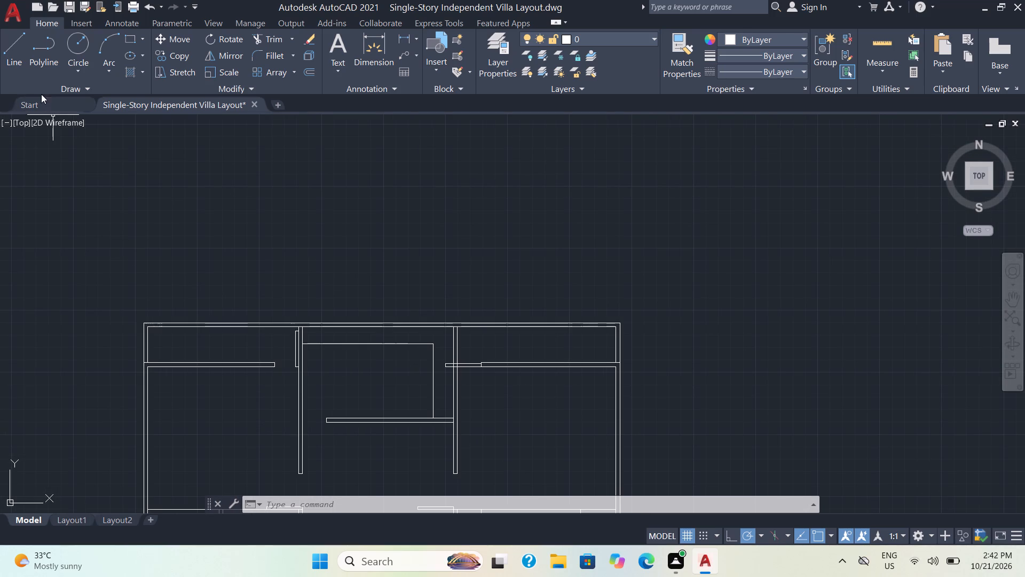
left_click(17, 53)
scroll(192, 237, "up", 4)
scroll(304, 322, "down", 4)
middle_click_drag(304, 322, 297, 287)
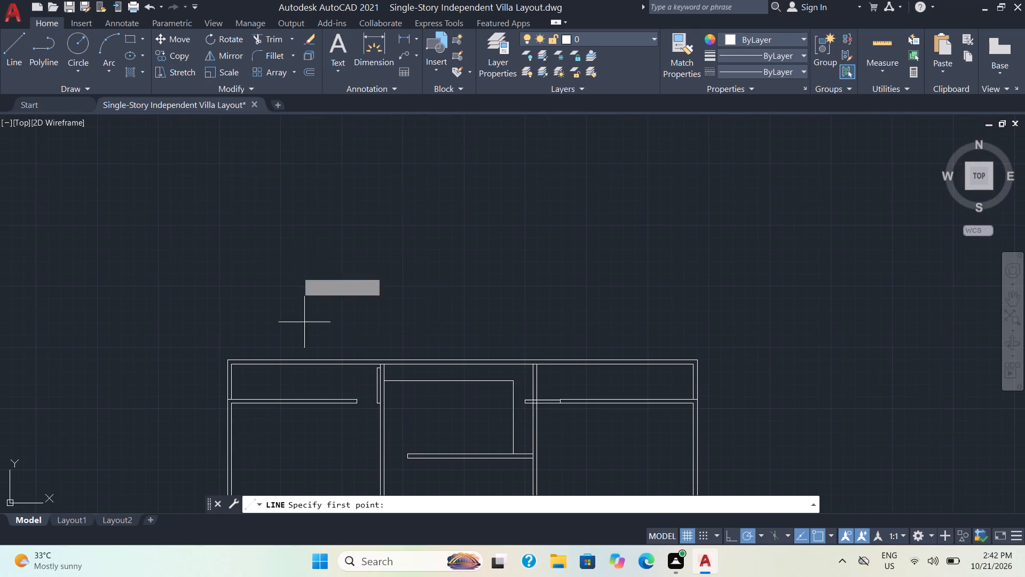
scroll(375, 401, "up", 3)
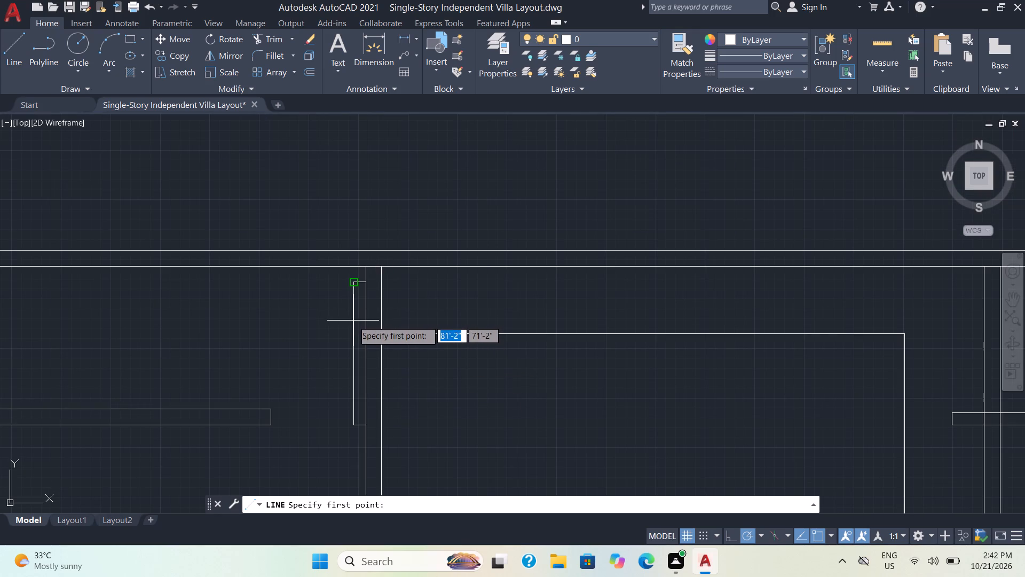
triple_click(353, 321)
left_click(353, 321)
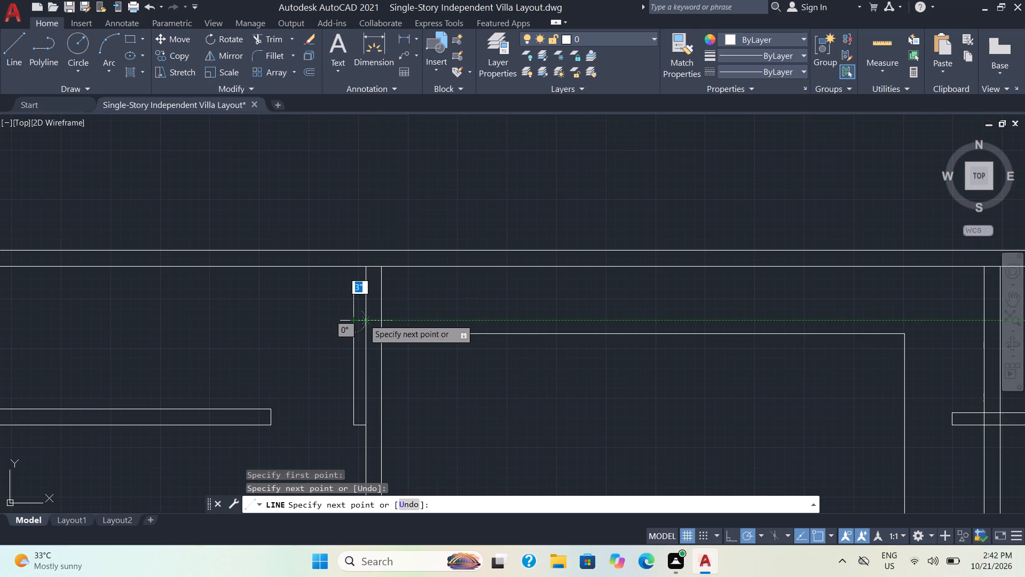
triple_click(364, 319)
key("Escape")
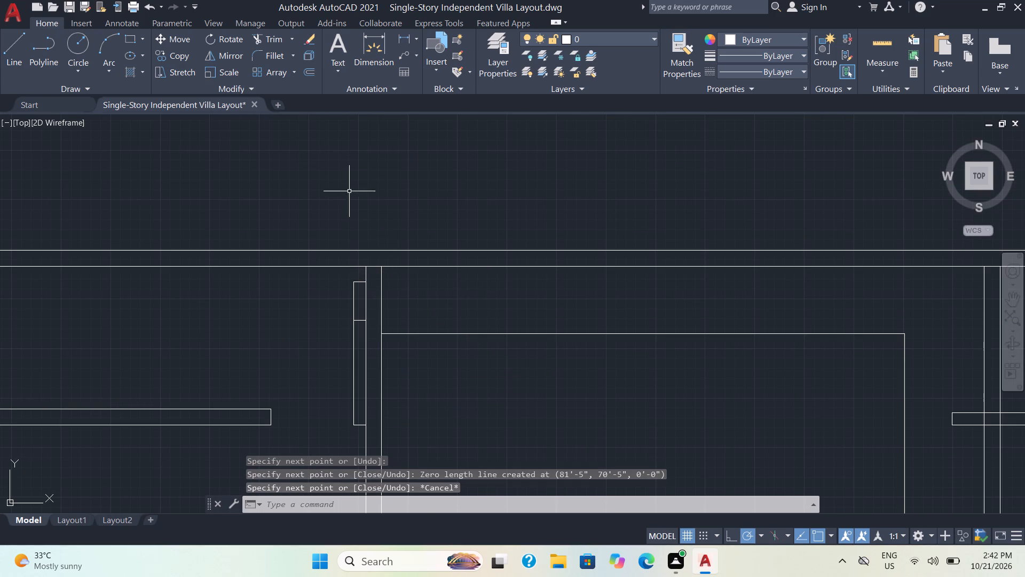
Trim off the upright door leaf's upper end above the short horizontal line drawn across it.
left_click(254, 36)
left_click_drag(343, 300, 357, 282)
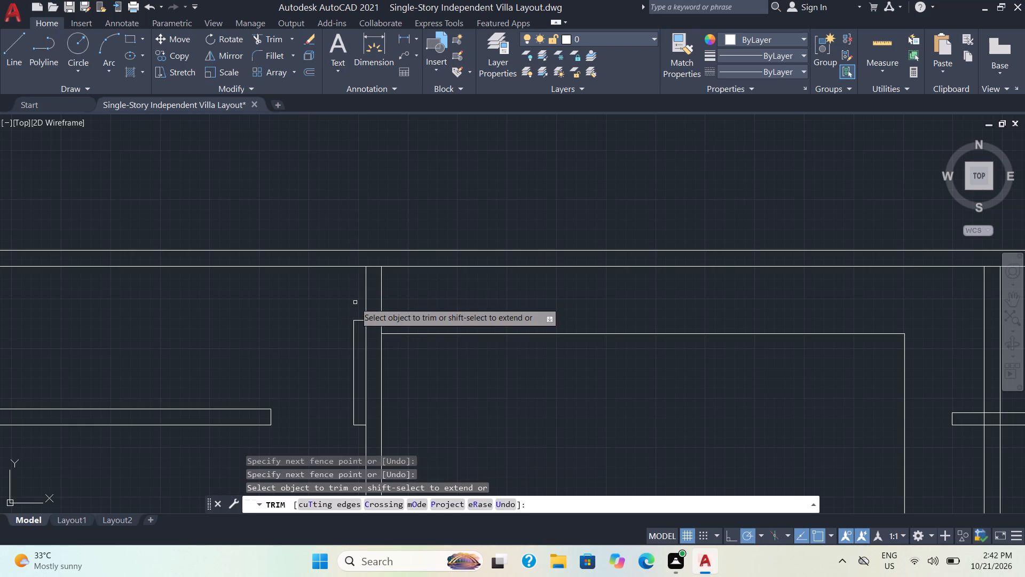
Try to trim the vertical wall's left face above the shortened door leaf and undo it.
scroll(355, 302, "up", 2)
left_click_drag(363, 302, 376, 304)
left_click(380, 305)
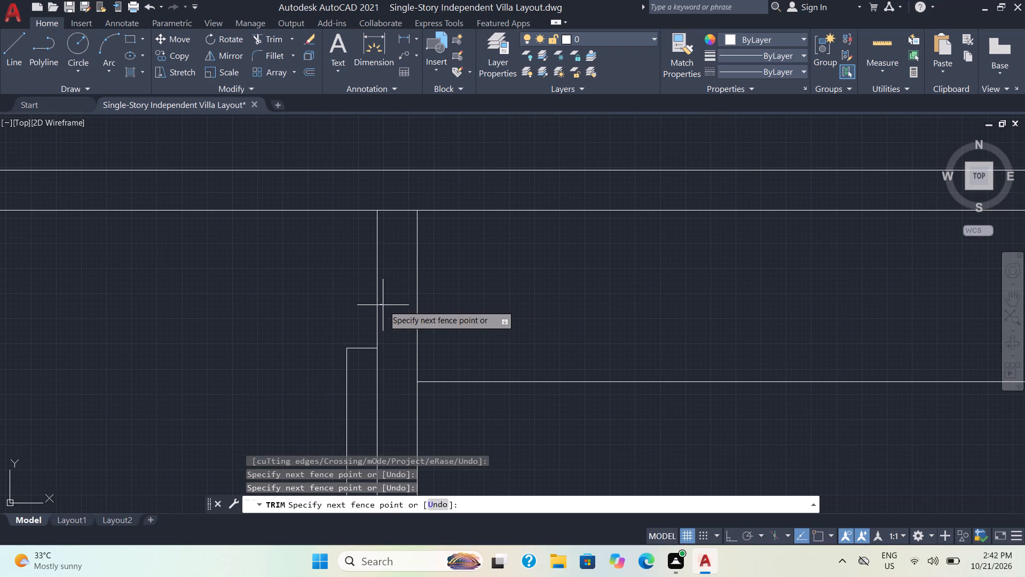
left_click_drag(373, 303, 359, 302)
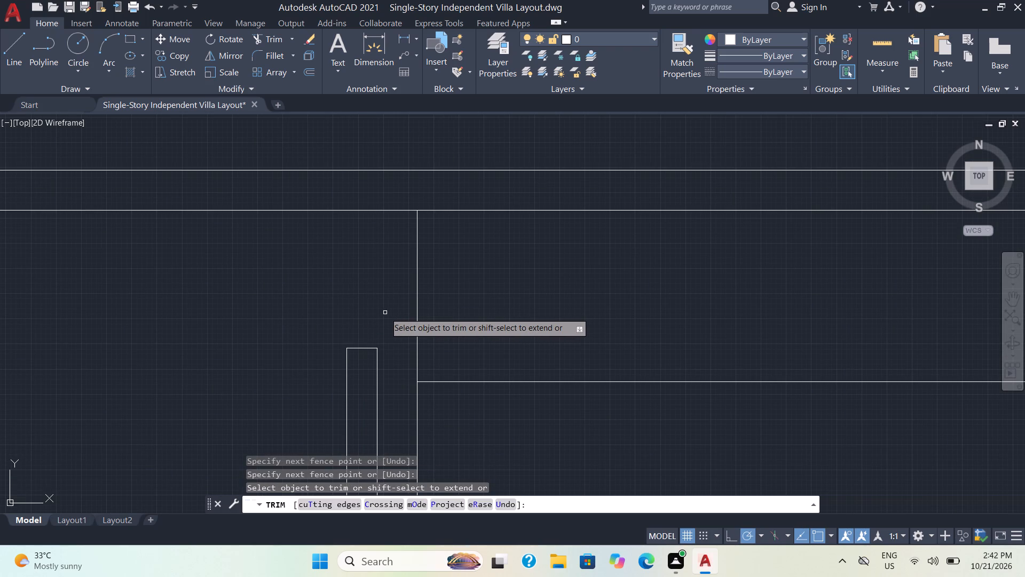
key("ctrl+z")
Trim the leftover leaf edge overlapping the vertical wall's left face above the shortened door leaf.
scroll(352, 294, "up", 3)
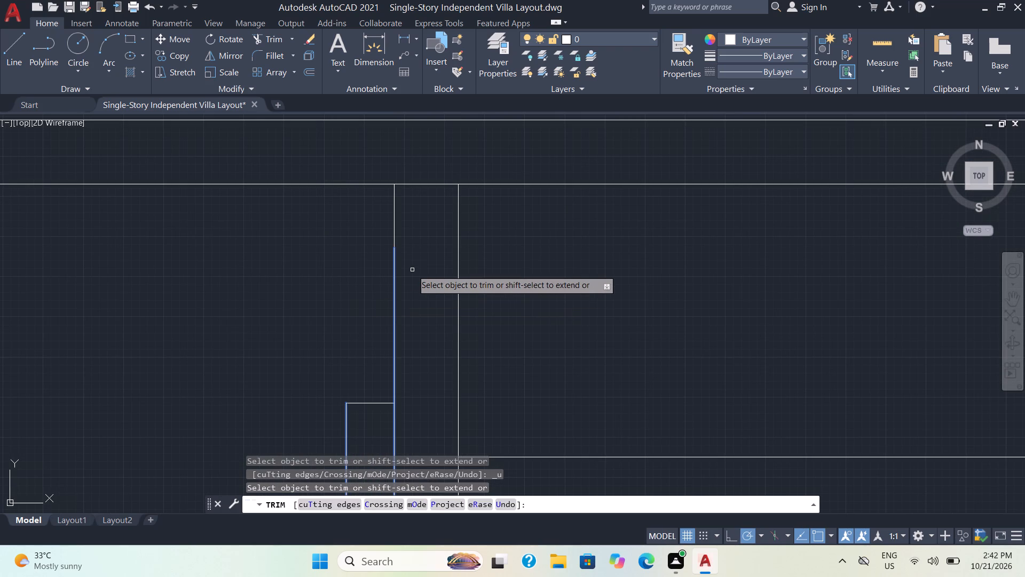
left_click(395, 297)
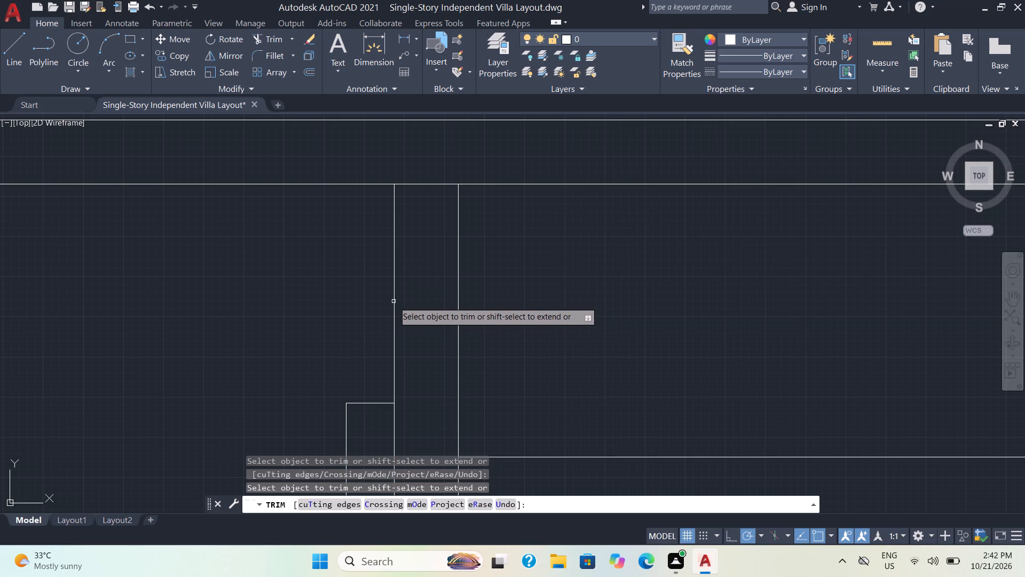
scroll(392, 378, "down", 2)
middle_click_drag(415, 396, 396, 309)
scroll(363, 396, "up", 1)
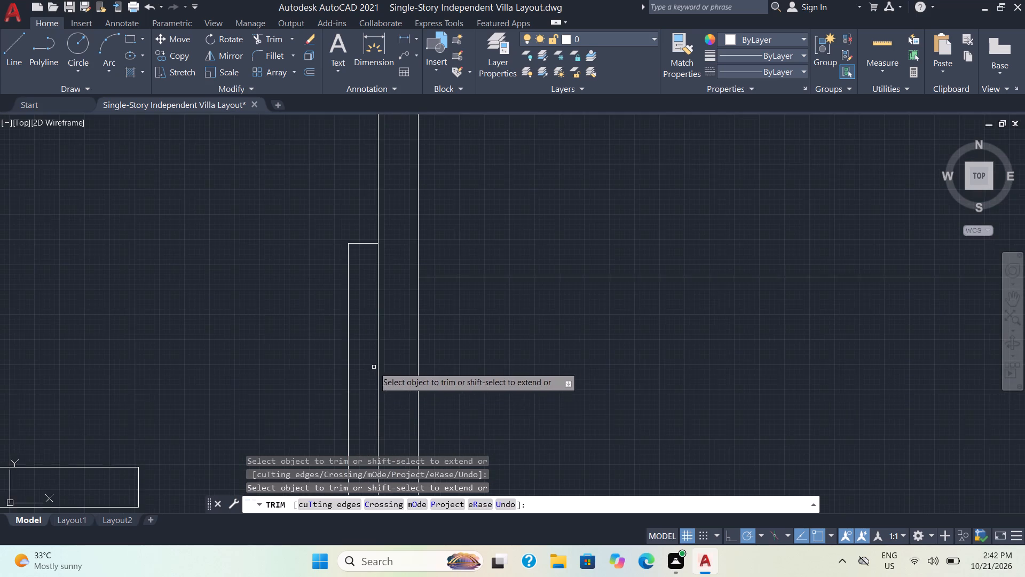
scroll(383, 396, "down", 5)
middle_click_drag(462, 411, 356, 361)
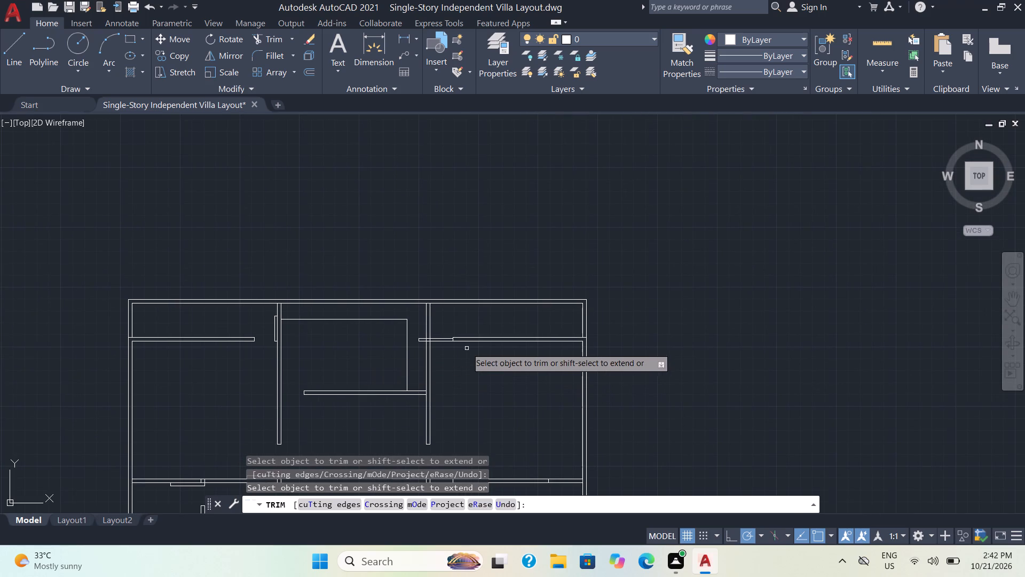
scroll(438, 334, "up", 3)
key("Escape")
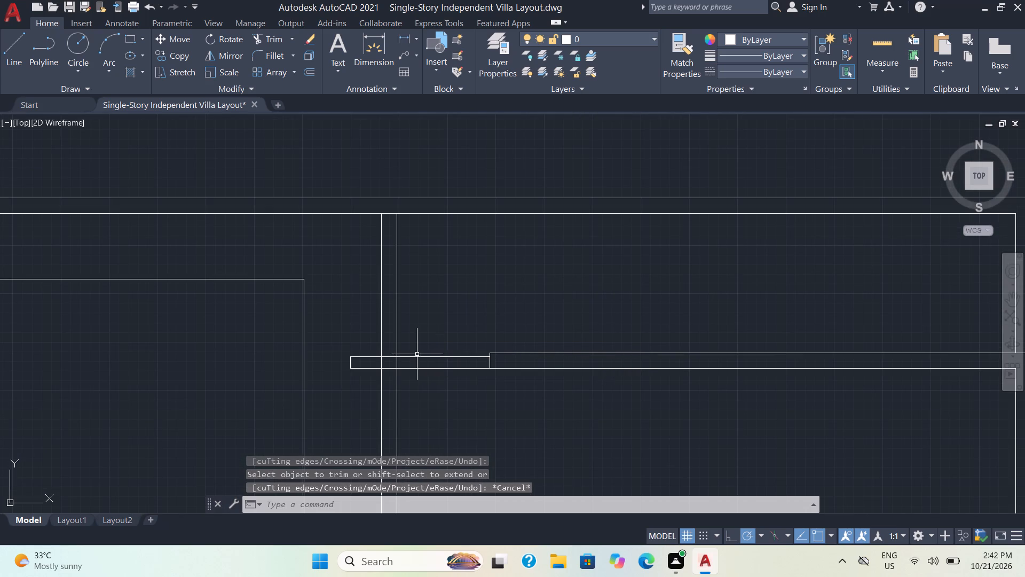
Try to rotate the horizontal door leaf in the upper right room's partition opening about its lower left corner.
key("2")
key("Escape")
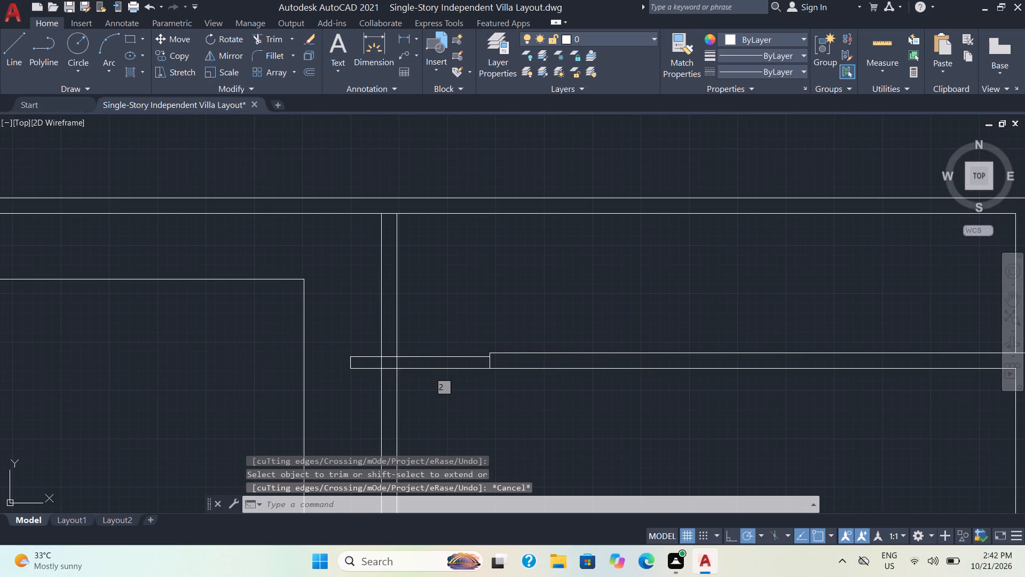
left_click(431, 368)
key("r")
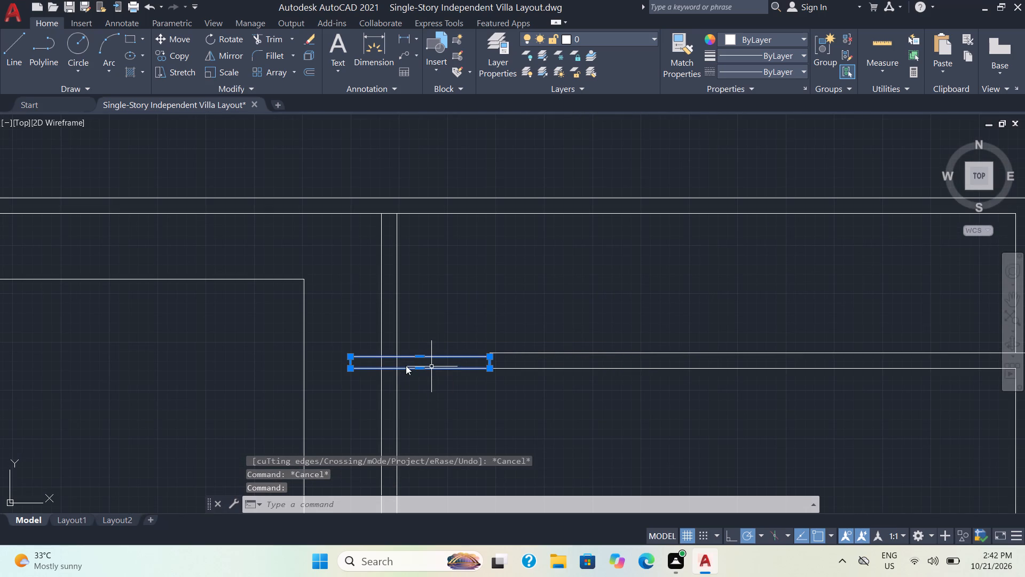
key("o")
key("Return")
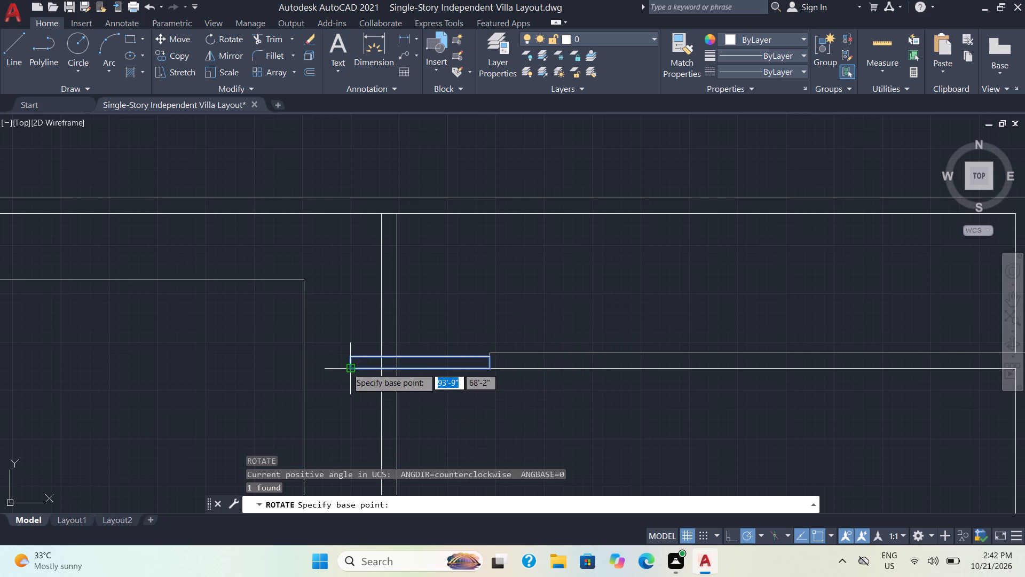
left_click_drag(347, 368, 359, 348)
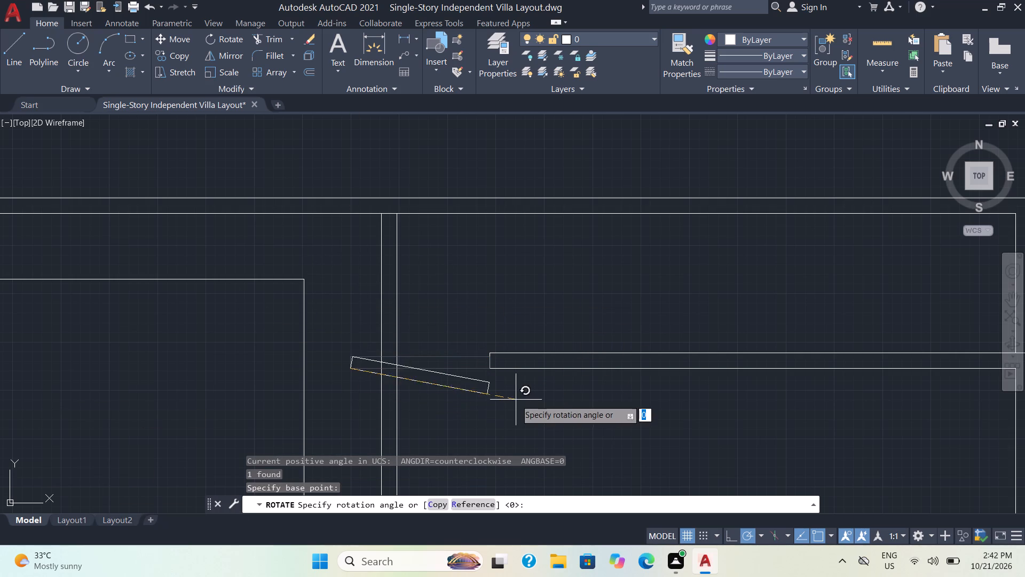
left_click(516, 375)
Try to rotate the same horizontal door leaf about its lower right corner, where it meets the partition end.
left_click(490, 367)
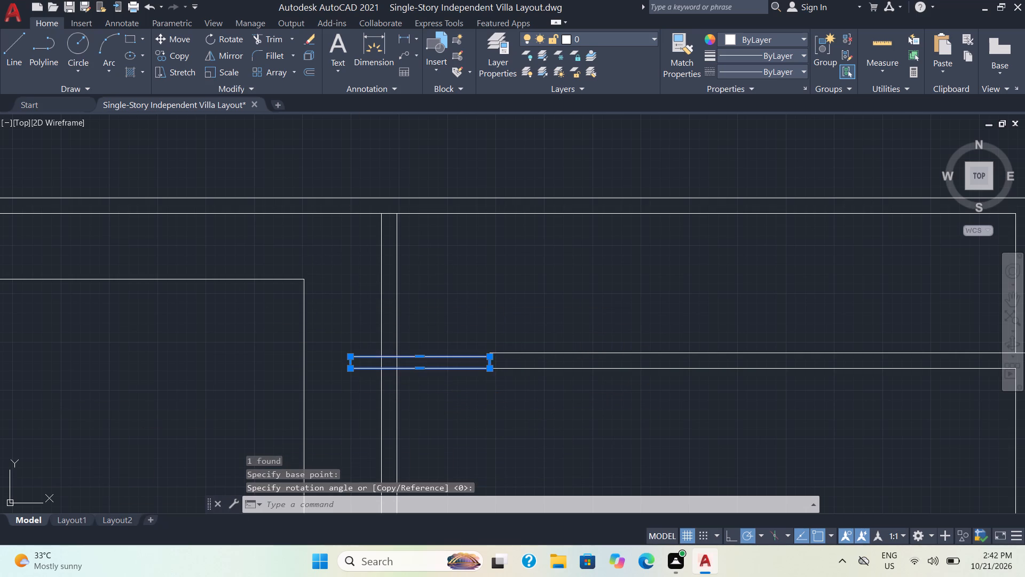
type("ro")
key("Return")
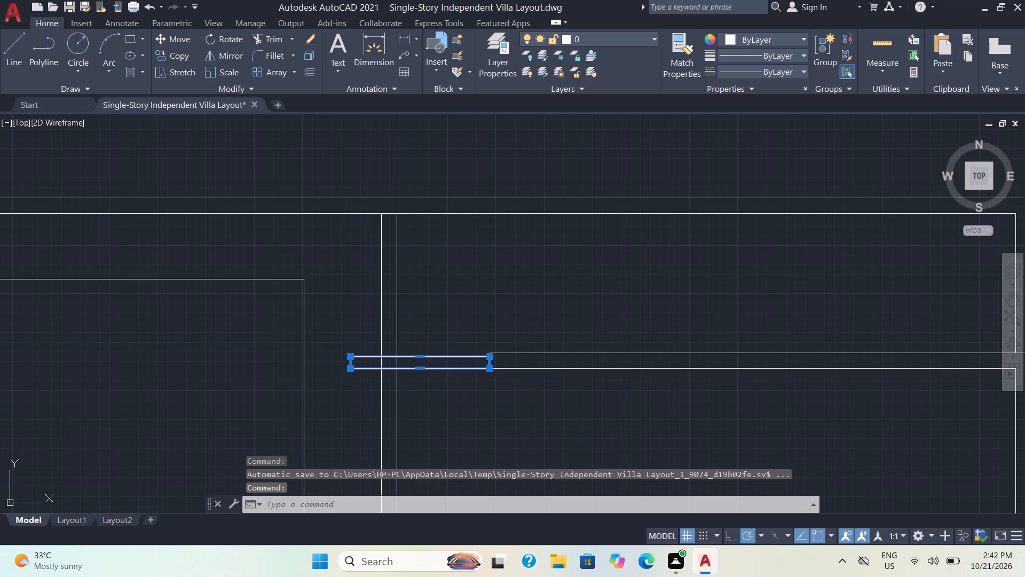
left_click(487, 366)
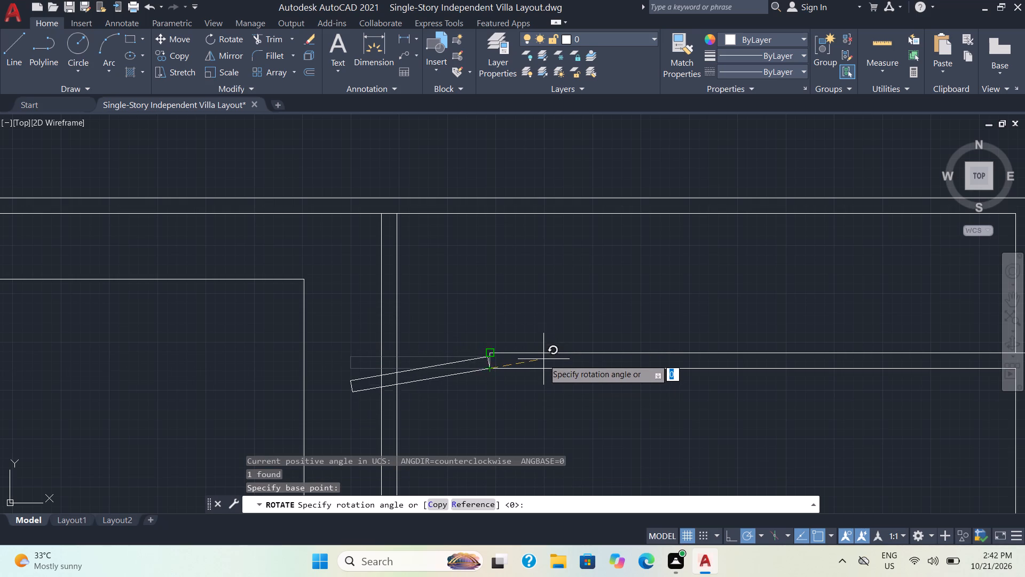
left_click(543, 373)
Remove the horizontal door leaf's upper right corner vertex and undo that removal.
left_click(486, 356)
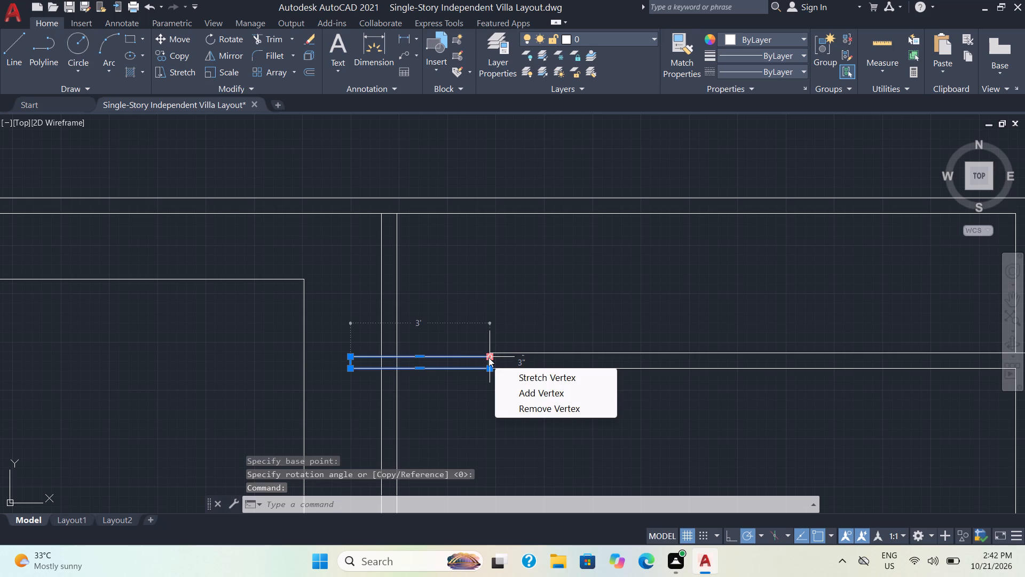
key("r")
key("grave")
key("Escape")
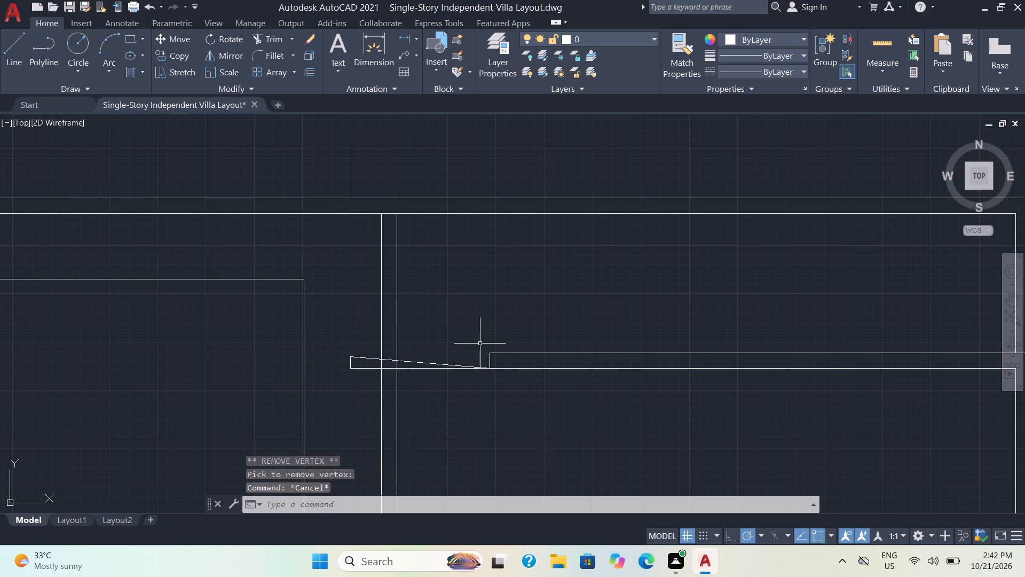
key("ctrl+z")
Select the horizontal door leaf at the upper right room's partition opening.
left_click_drag(482, 383, 462, 345)
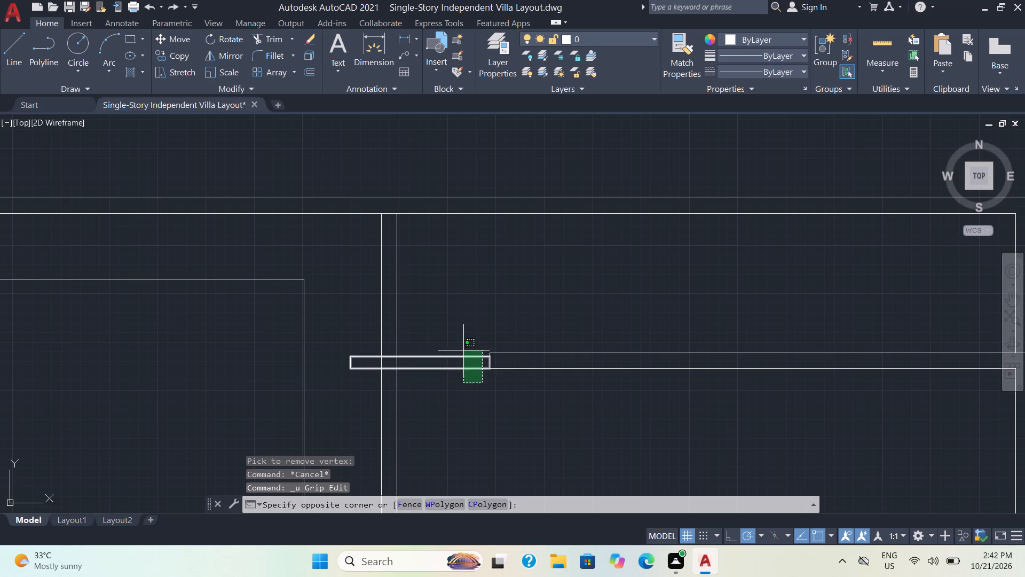
Rotate the horizontal door leaf at the upper right room's partition 270° about its upper right corner so it stands vertical.
left_click_drag(462, 345, 459, 335)
left_click(459, 333)
type("ro")
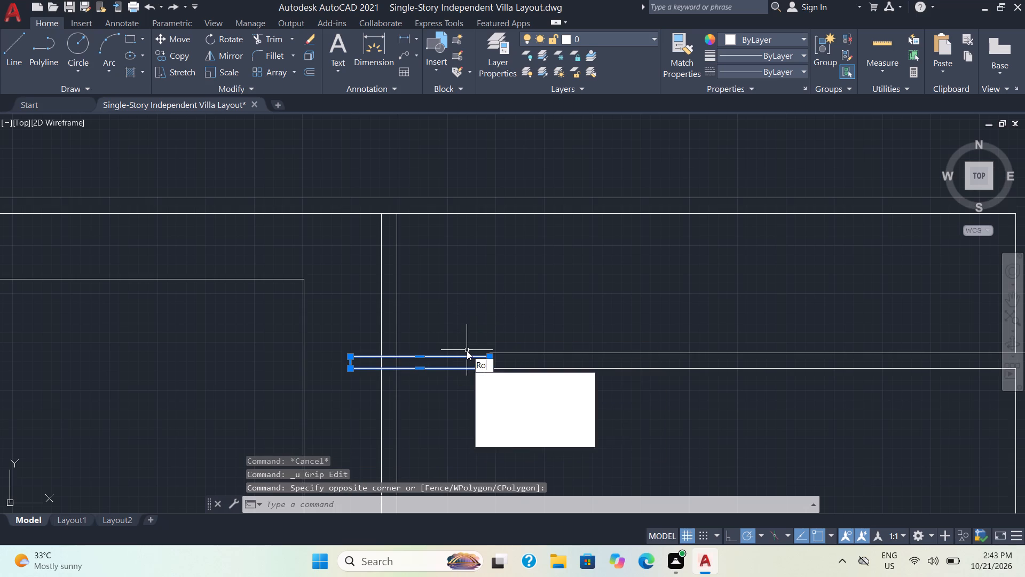
key("shift+Return")
left_click(491, 357)
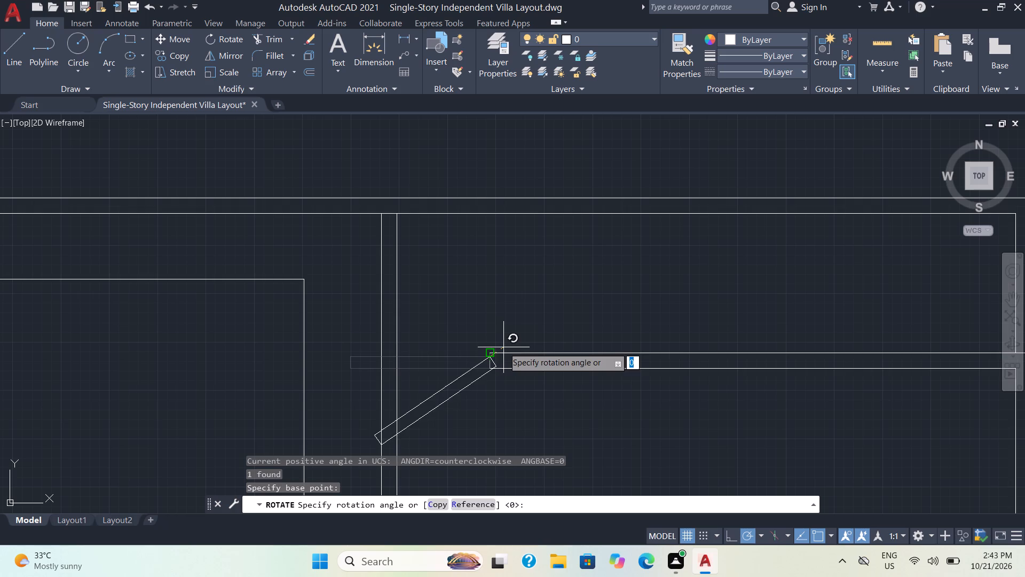
left_click(490, 437)
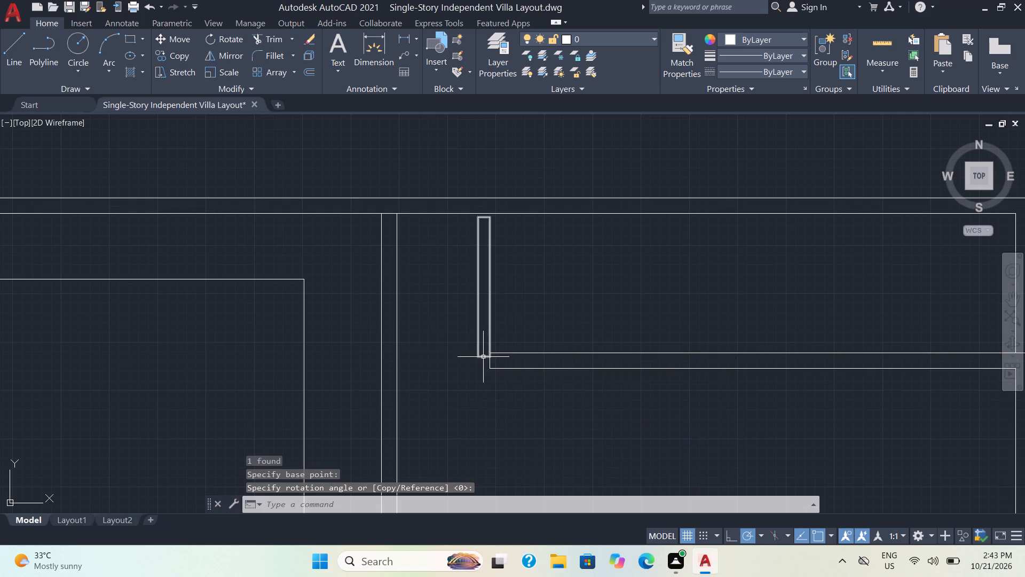
left_click(483, 359)
key("Escape")
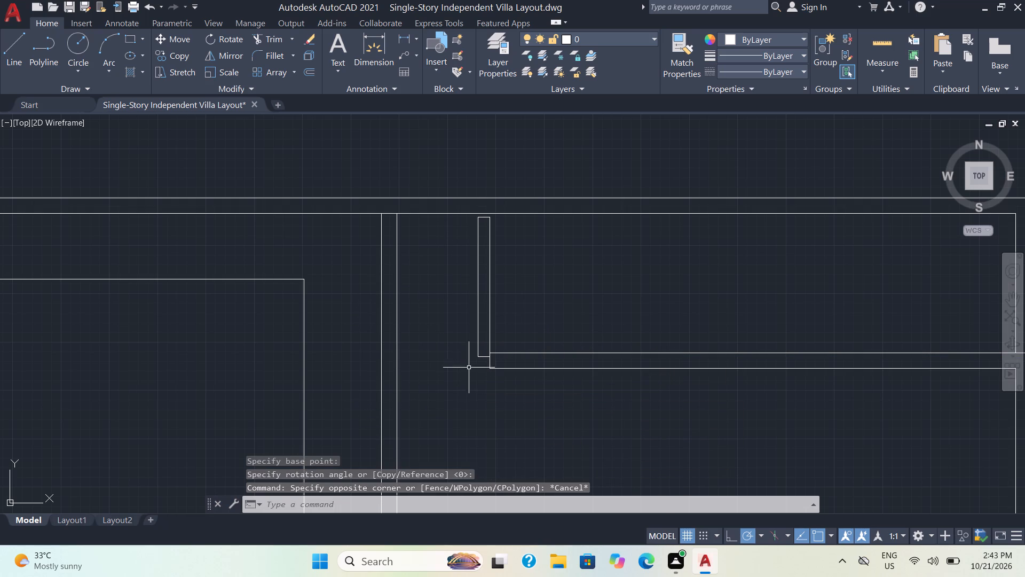
Move the vertical door leaf down along the partition end so its bottom meets the partition's lower edge.
left_click(484, 357)
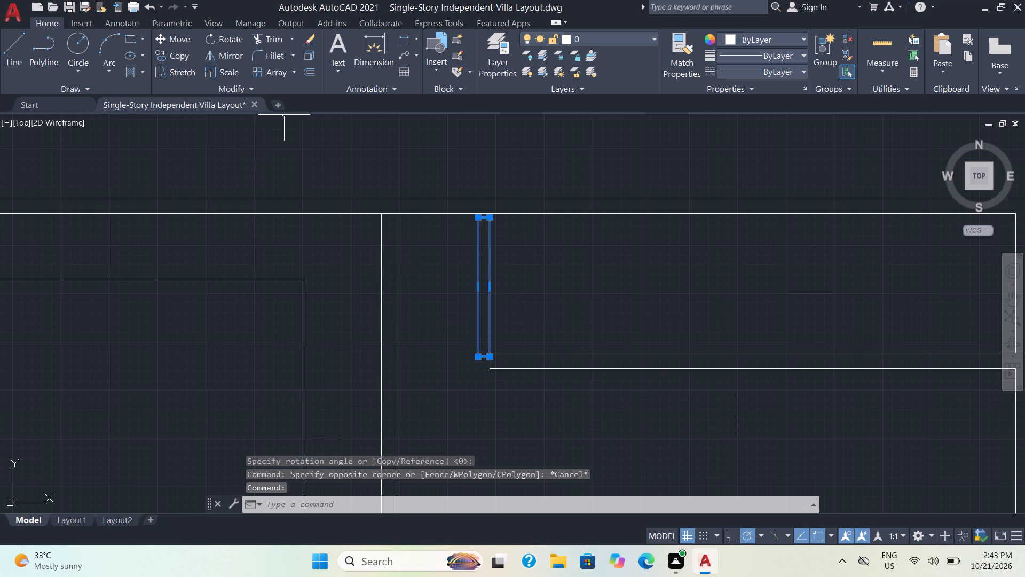
key("m")
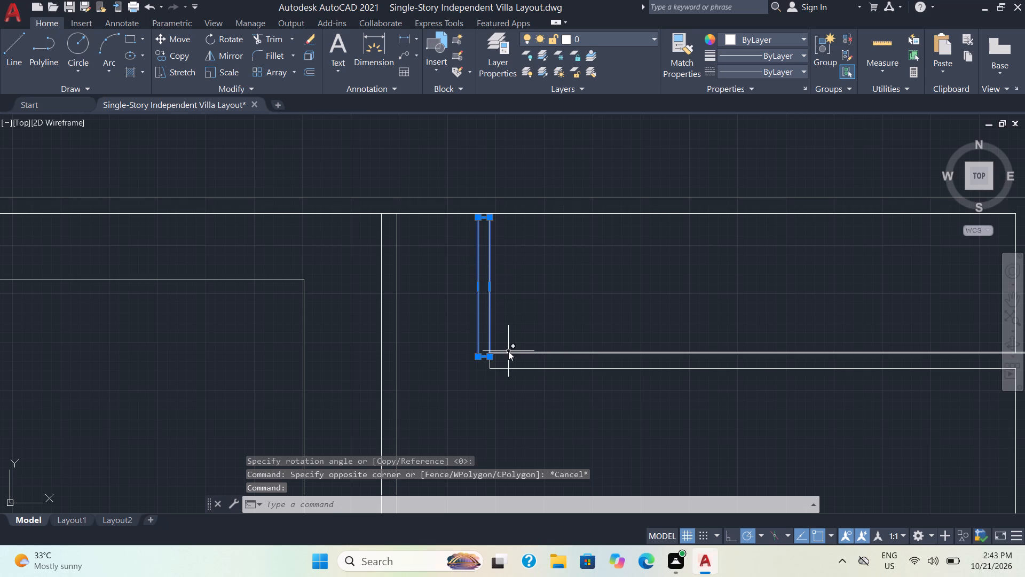
key("Return")
left_click(476, 354)
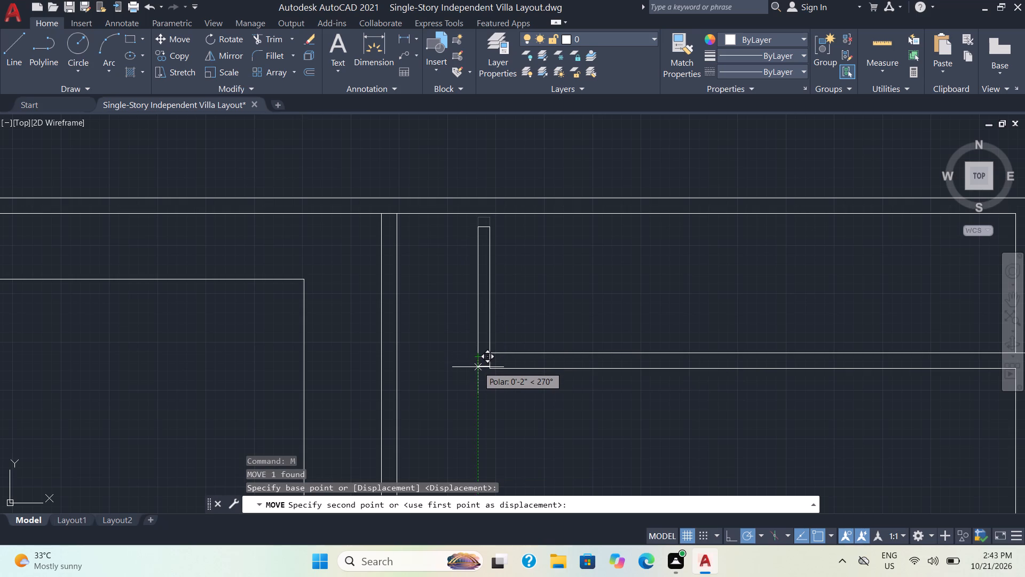
scroll(479, 368, "up", 2)
left_click(475, 373)
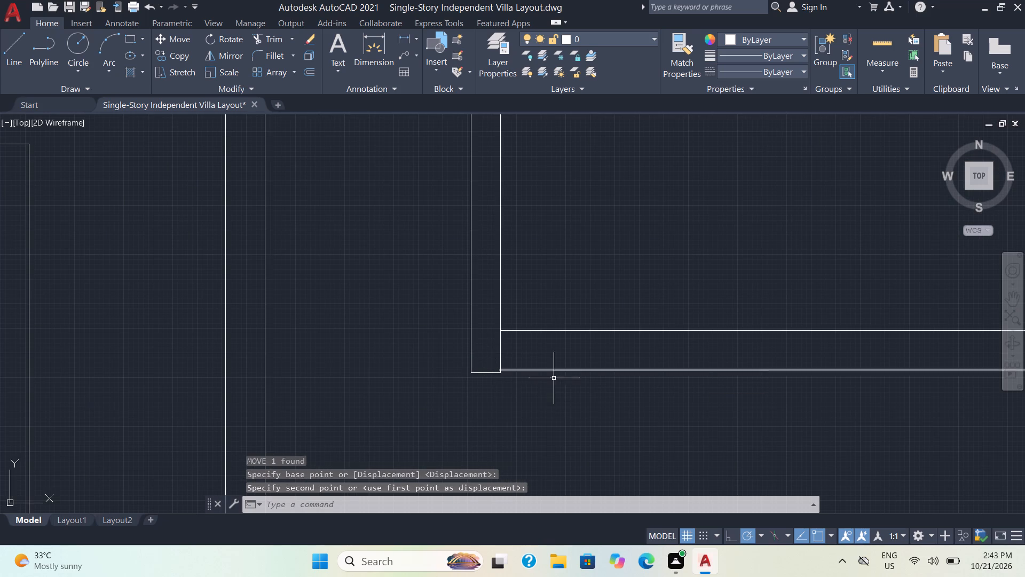
Draw a short horizontal line across the vertical door leaf, a little under a third of its length below the top.
scroll(522, 392, "down", 2)
scroll(511, 377, "up", 1)
scroll(511, 376, "down", 1)
scroll(565, 287, "down", 1)
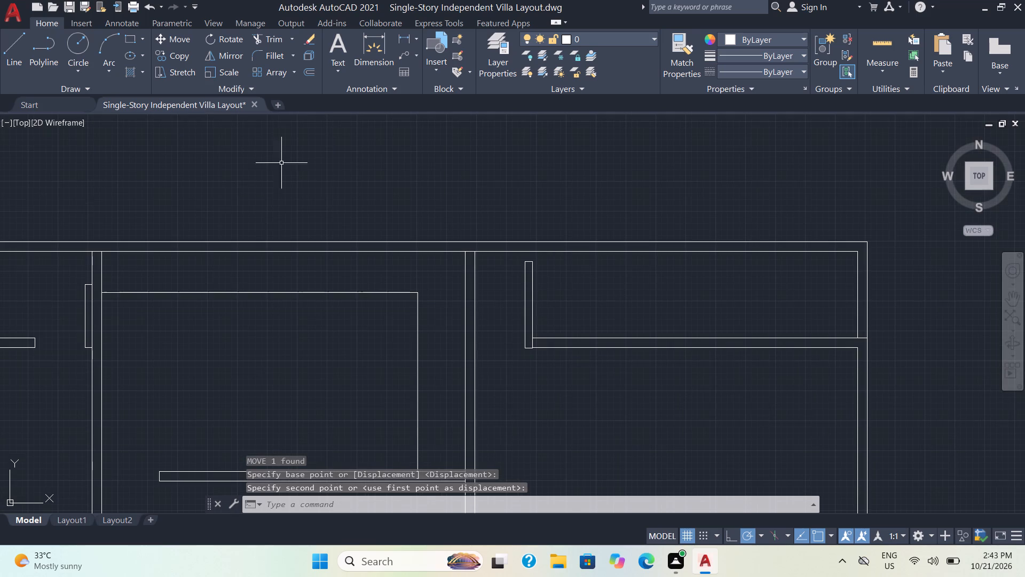
left_click(7, 48)
scroll(554, 315, "up", 2)
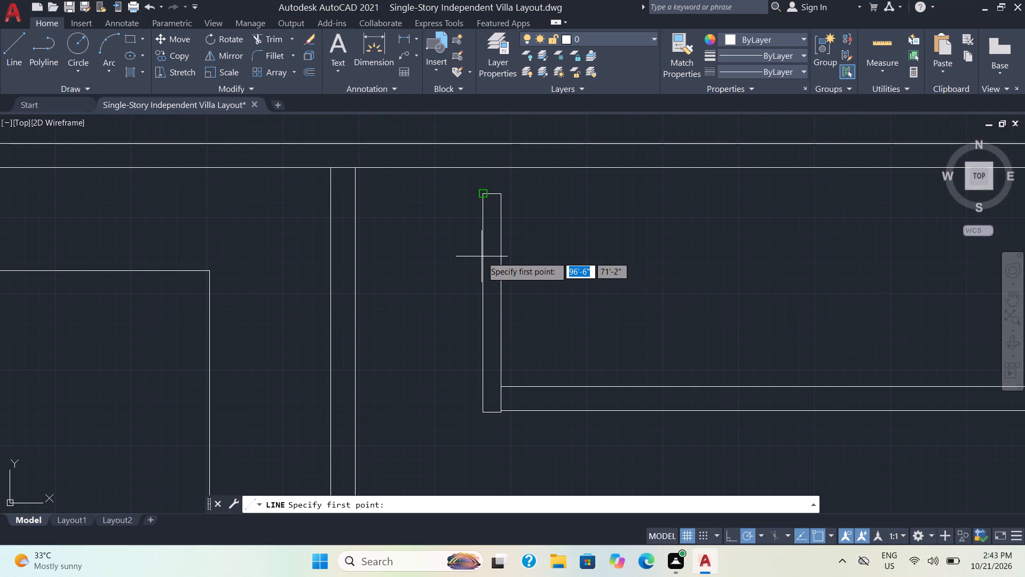
triple_click(482, 256)
left_click(482, 256)
double_click(499, 259)
left_click_drag(499, 259, 506, 256)
key("plus")
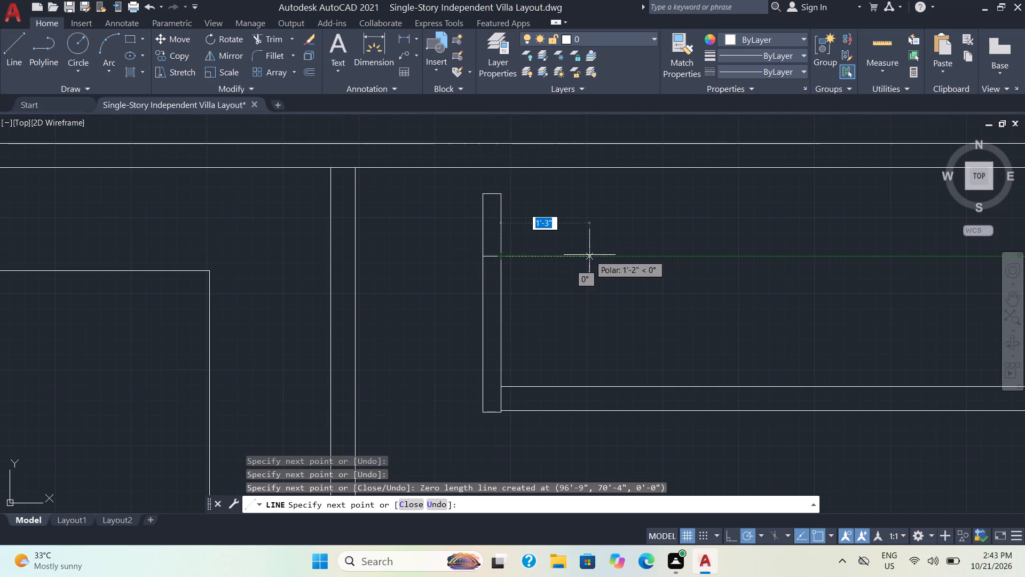
key("Escape")
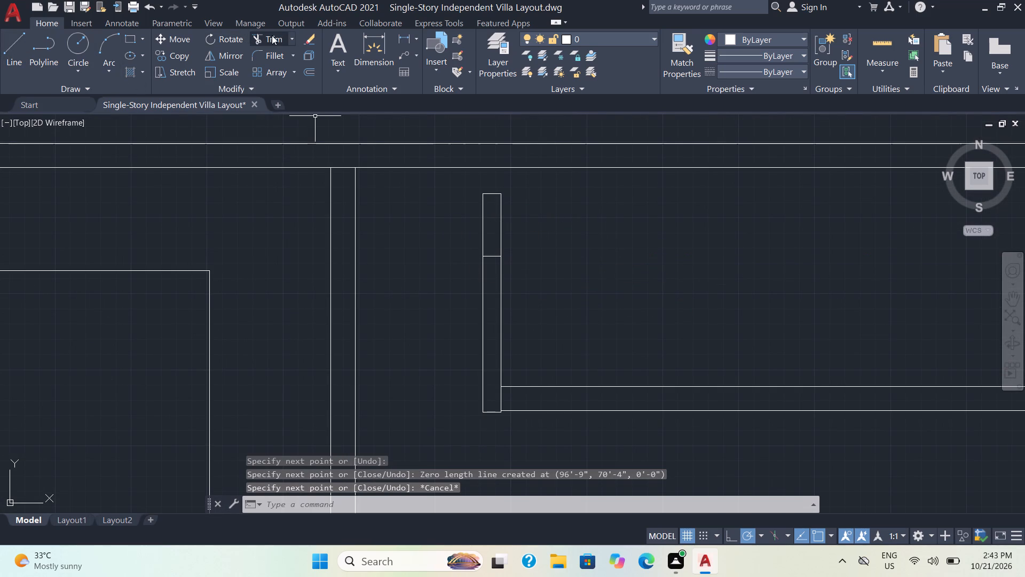
Trim away the part of the vertical door leaf above the cross line, including its leftover top edge.
left_click(272, 35)
left_click_drag(524, 206, 482, 236)
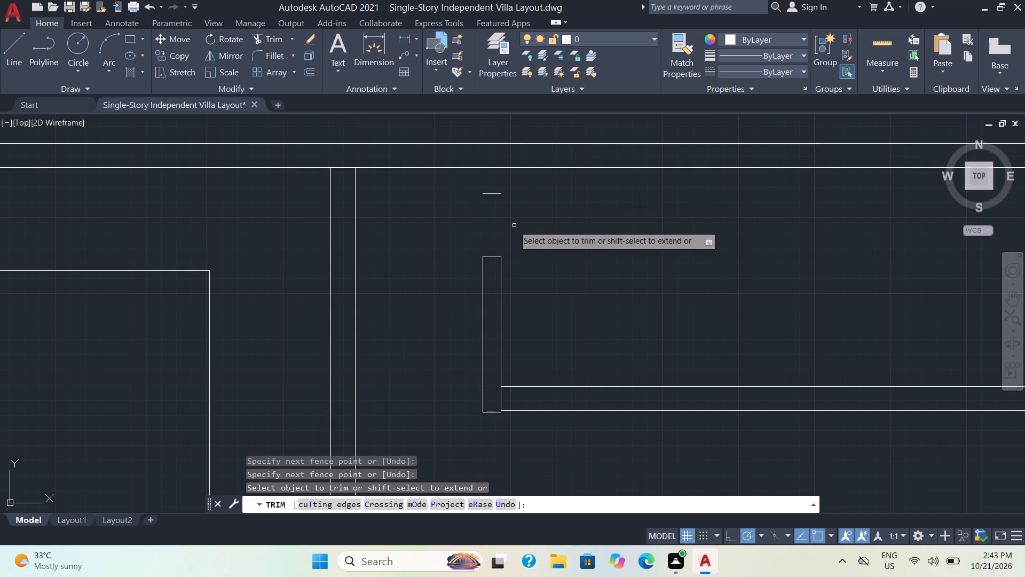
left_click_drag(487, 186, 495, 209)
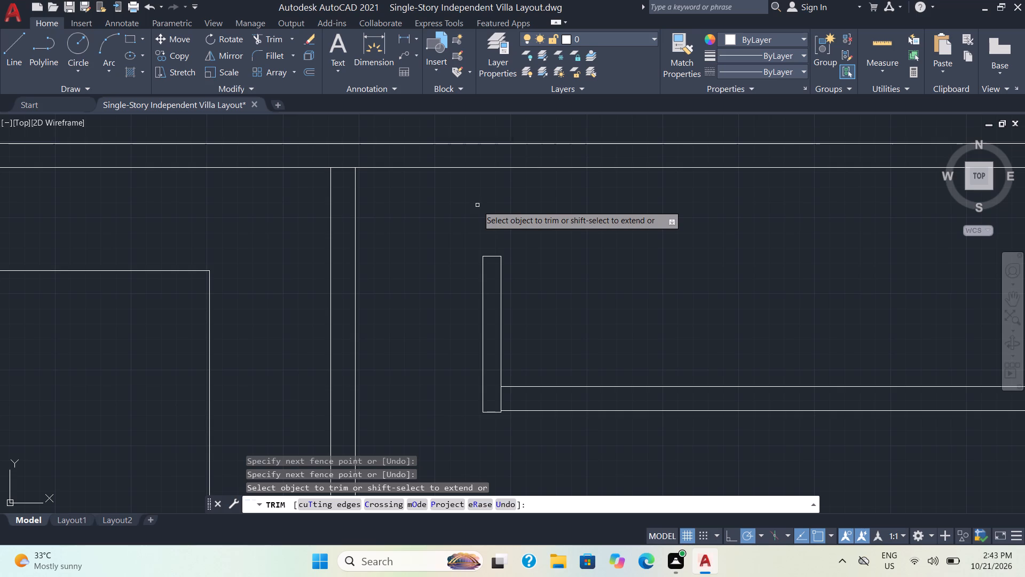
scroll(533, 243, "down", 3)
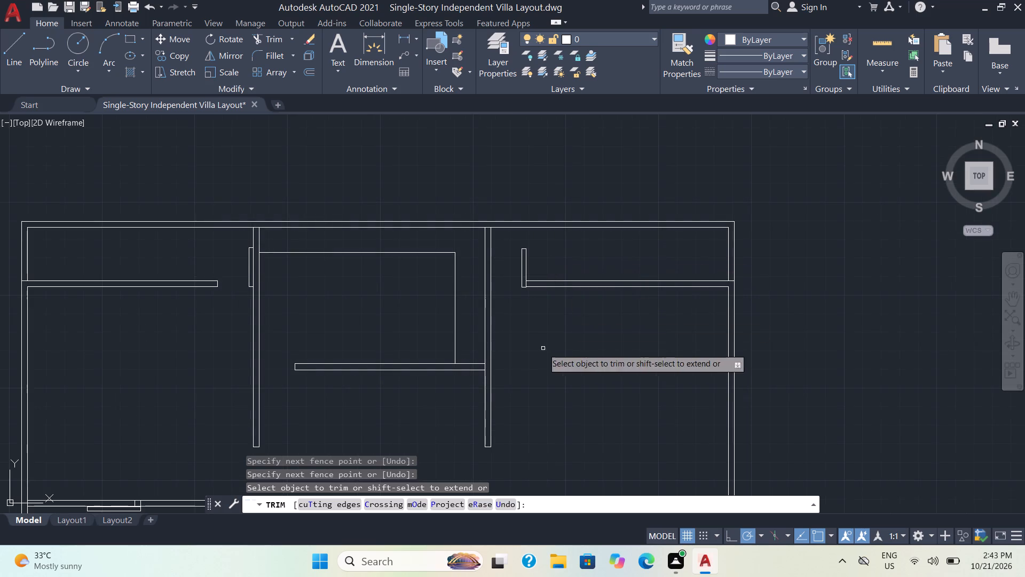
middle_click_drag(543, 348, 516, 252)
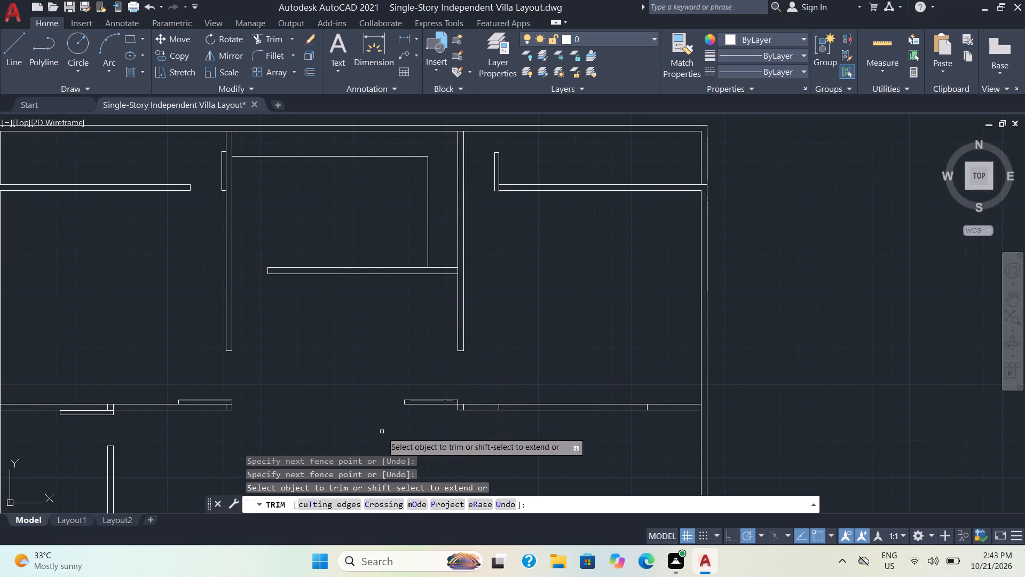
middle_click_drag(305, 397, 403, 325)
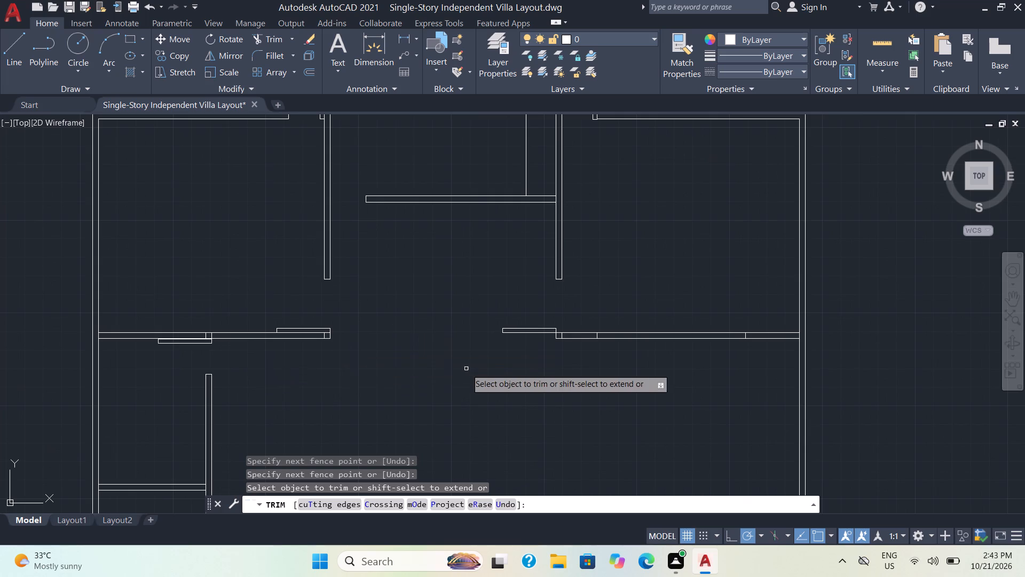
key("Escape")
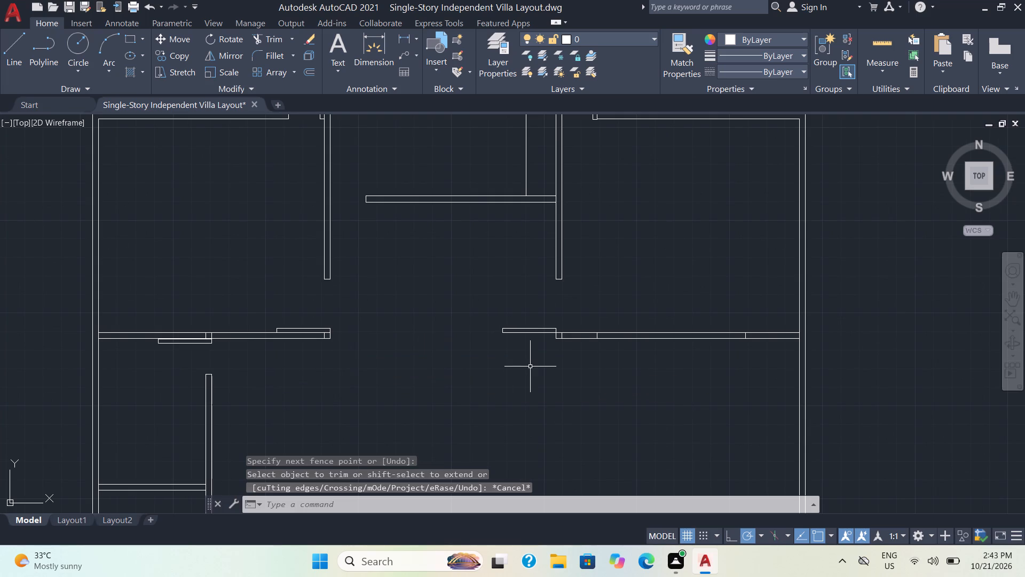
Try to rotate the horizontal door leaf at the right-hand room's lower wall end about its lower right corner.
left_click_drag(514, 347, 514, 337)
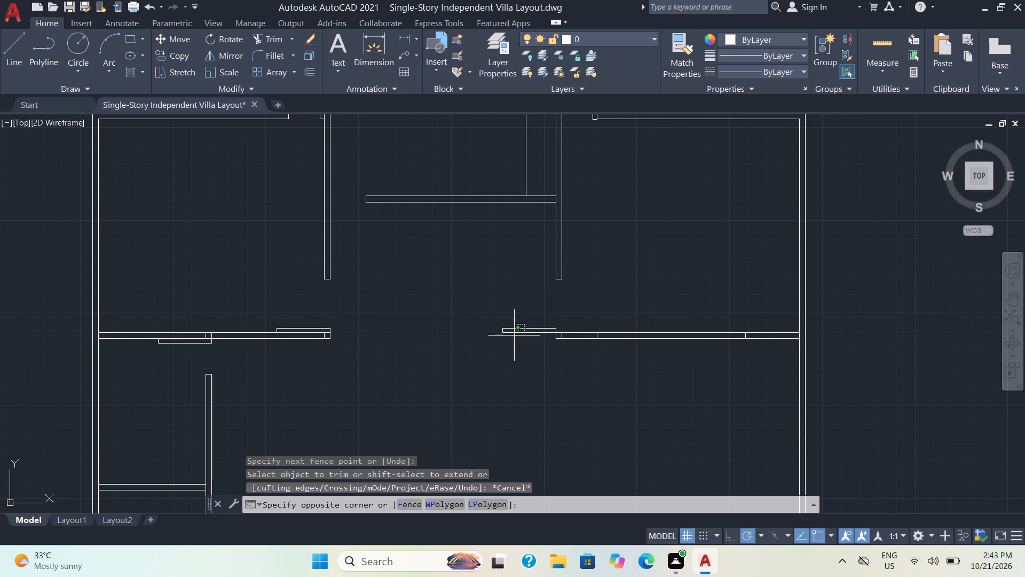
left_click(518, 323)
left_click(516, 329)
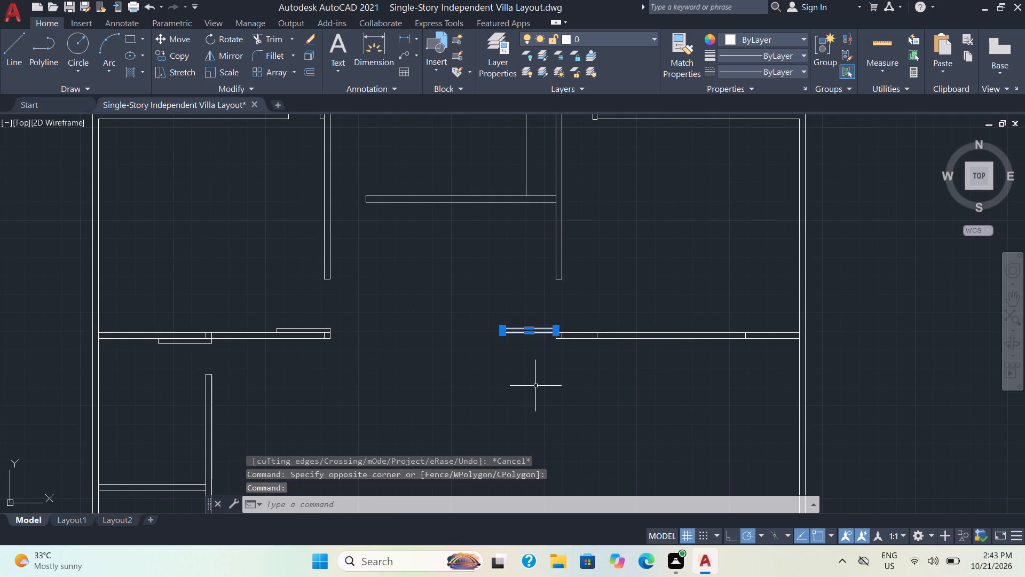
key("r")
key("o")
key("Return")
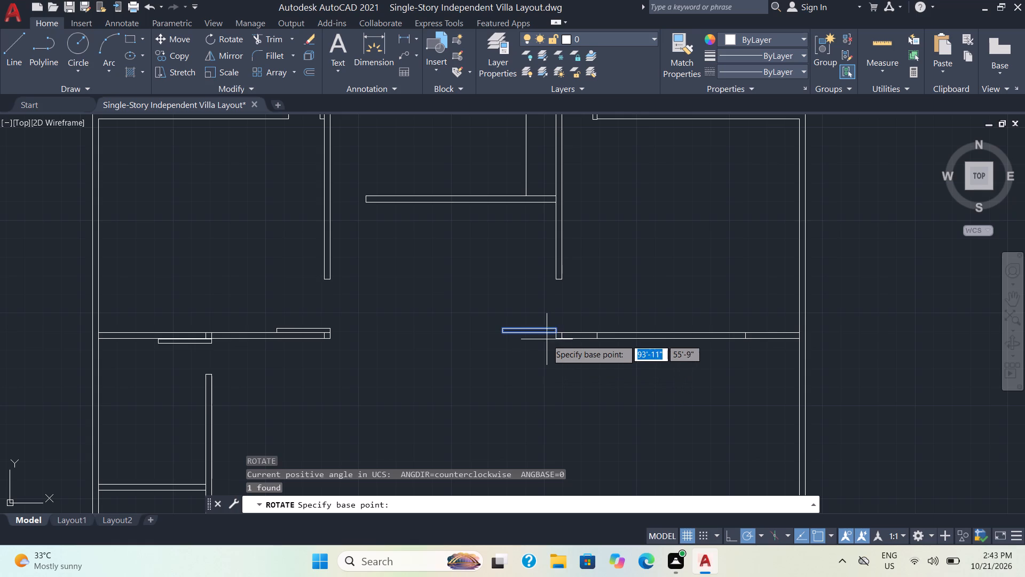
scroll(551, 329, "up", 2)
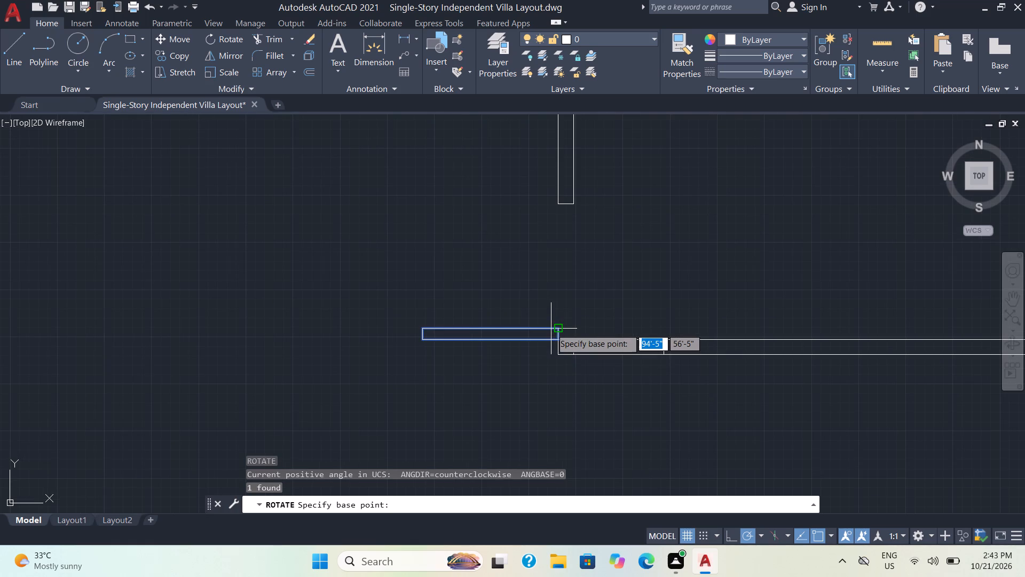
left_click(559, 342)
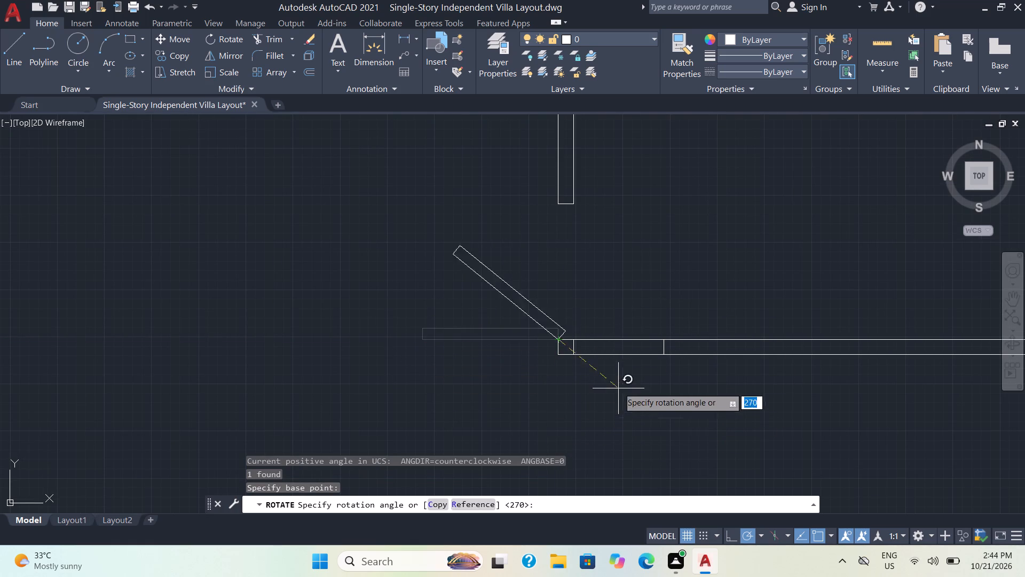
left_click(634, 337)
Rotate the same horizontal door leaf 180° about its upper right corner so it extends over the right-hand wall.
left_click_drag(547, 324, 538, 344)
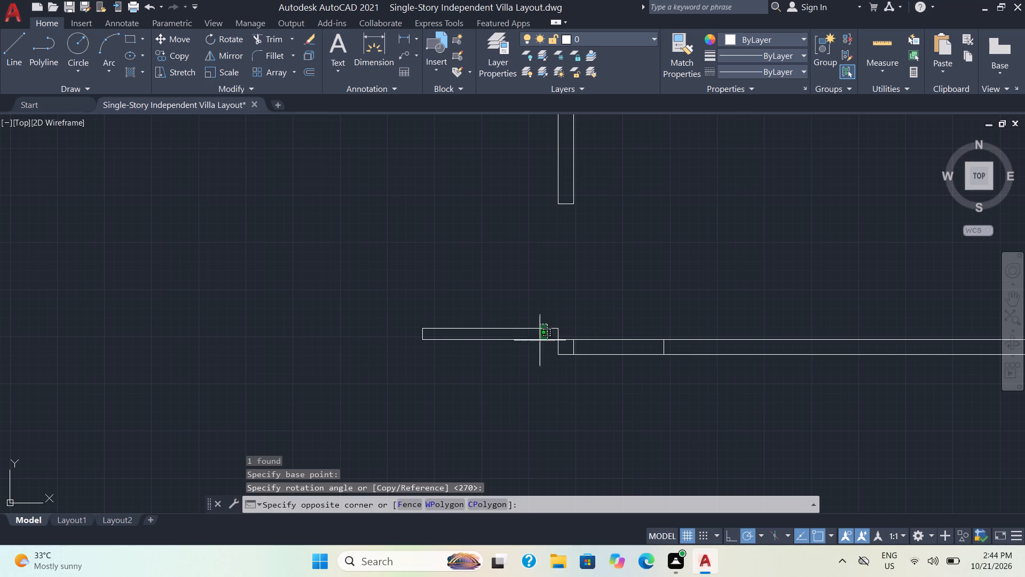
left_click_drag(538, 344, 534, 358)
type("ro")
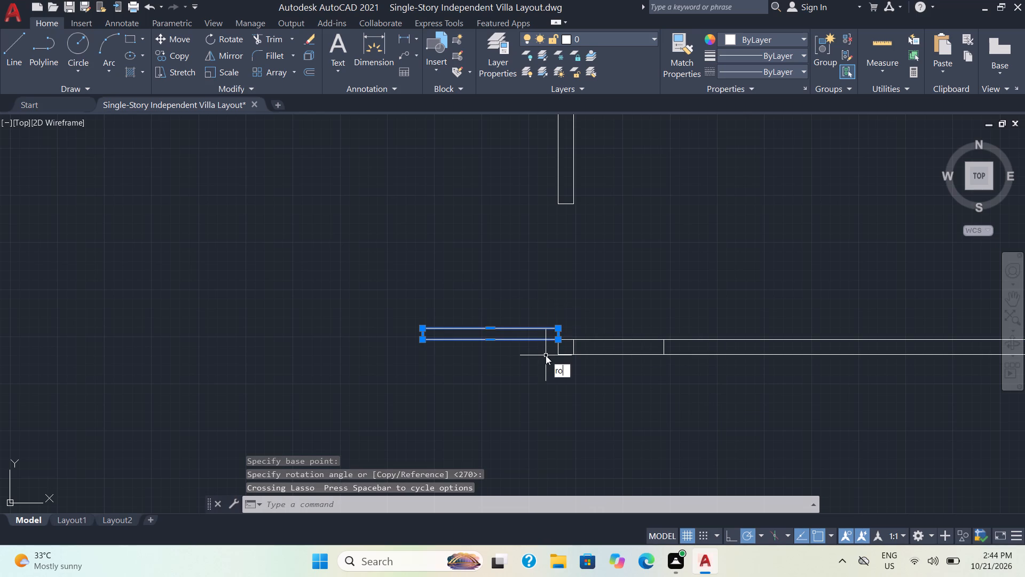
key("Return")
left_click(557, 328)
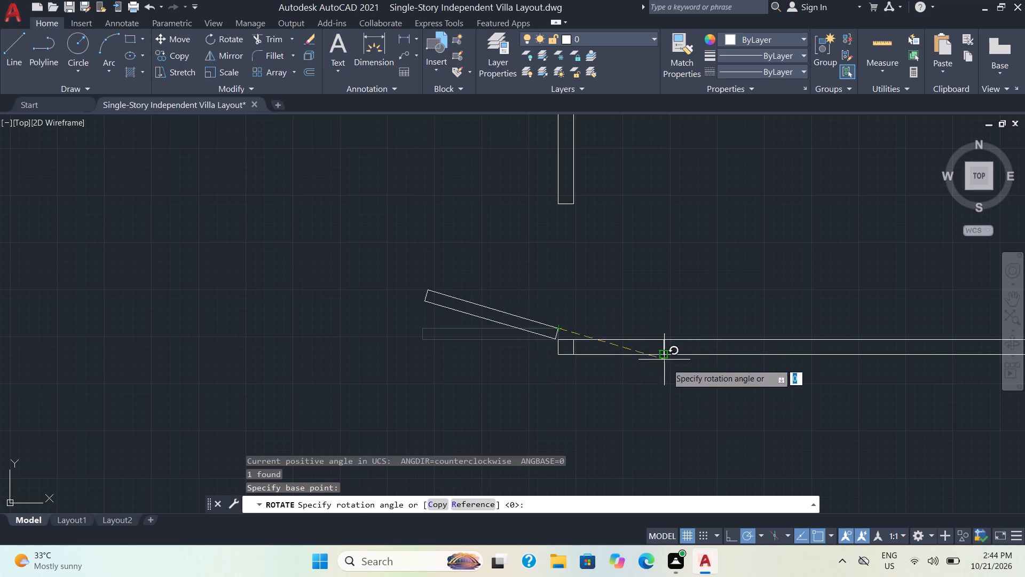
left_click(349, 326)
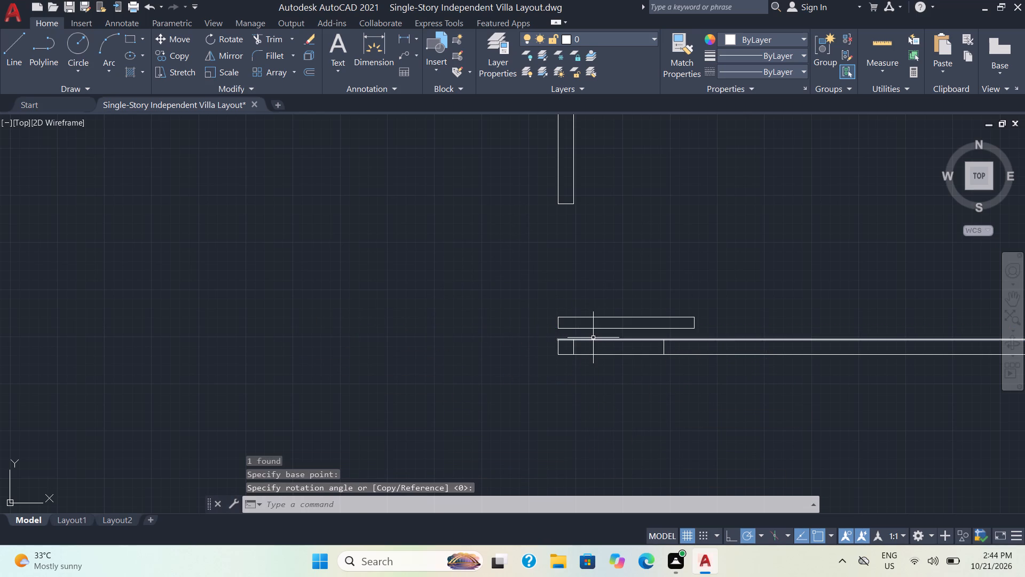
Move the rotated door leaf down so its lower left corner meets the wall's upper left corner.
left_click(596, 329)
key("m")
key("Return")
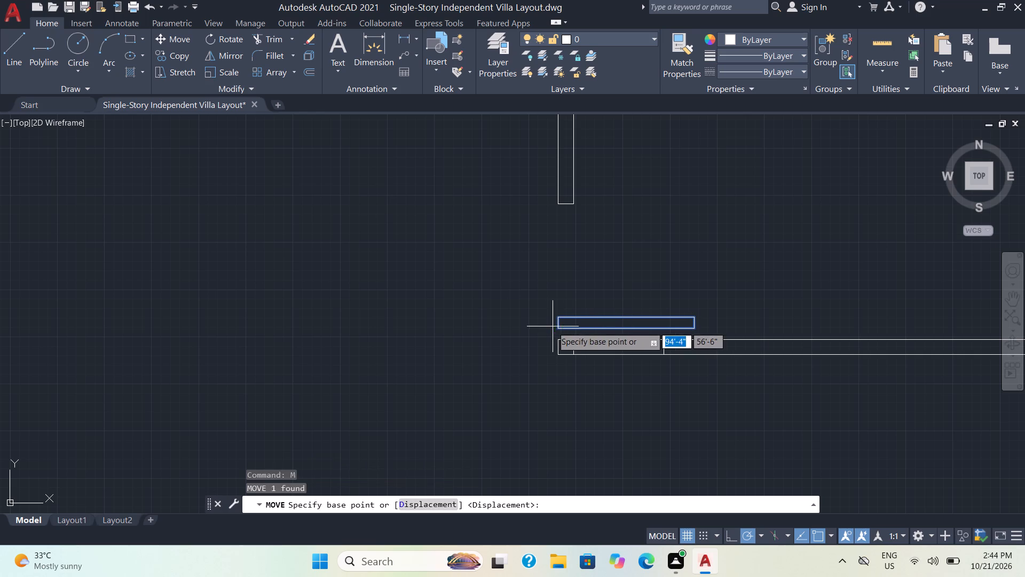
left_click(556, 329)
scroll(556, 341, "up", 4)
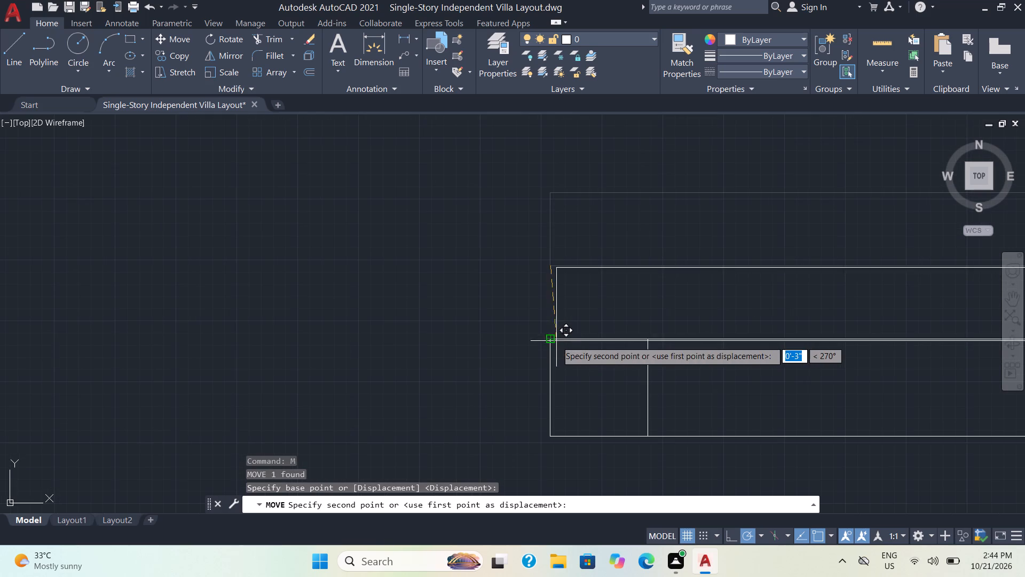
left_click(554, 338)
Rotate the horizontal door leaf in the small left-hand room's lower wall opening 270° about its upper right corner, upright against the partition.
scroll(588, 328, "down", 4)
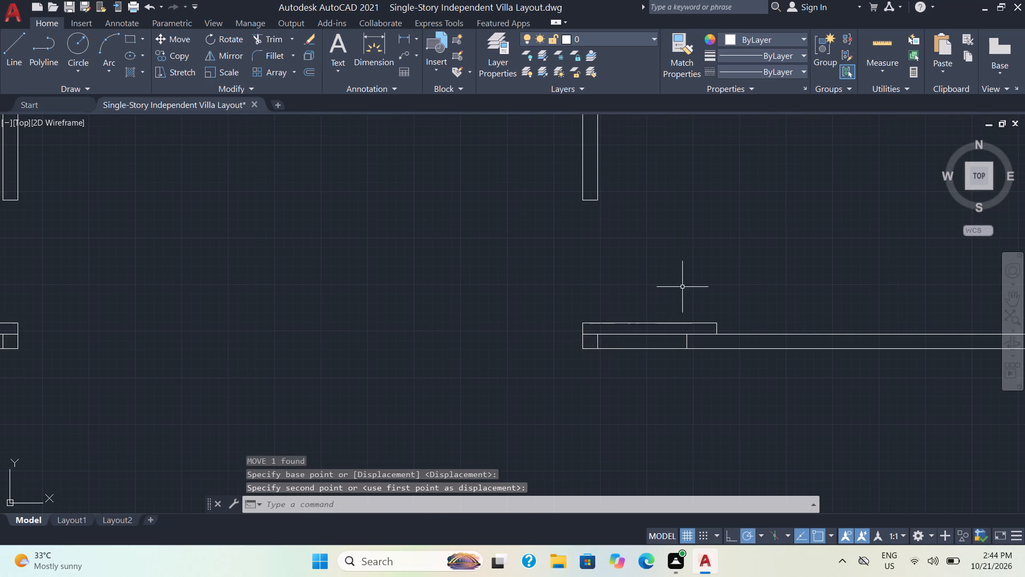
scroll(682, 285, "down", 2)
middle_click_drag(603, 343, 591, 248)
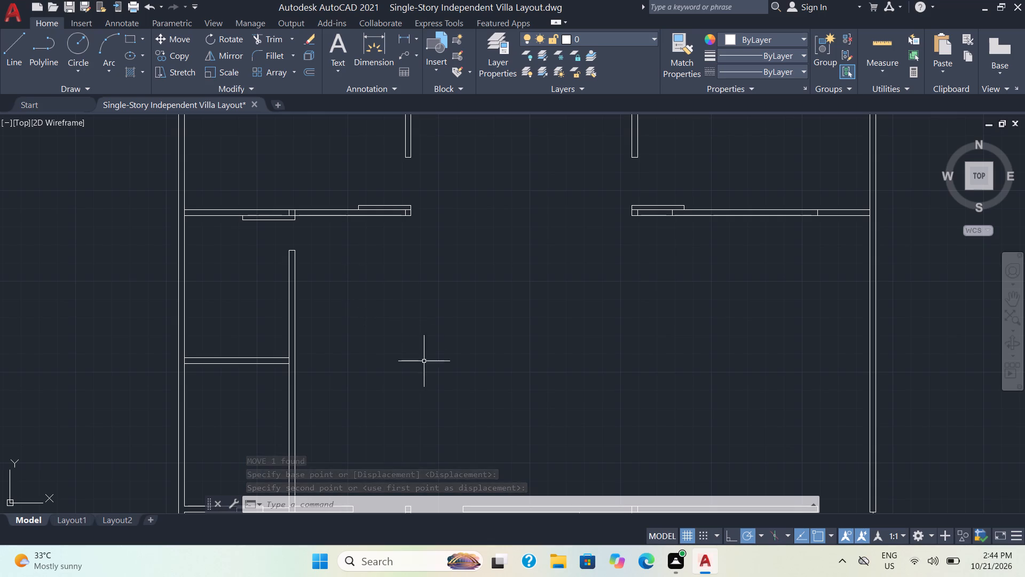
middle_click_drag(422, 386, 436, 330)
key("3")
key("Return")
key("2")
key("2")
key("6")
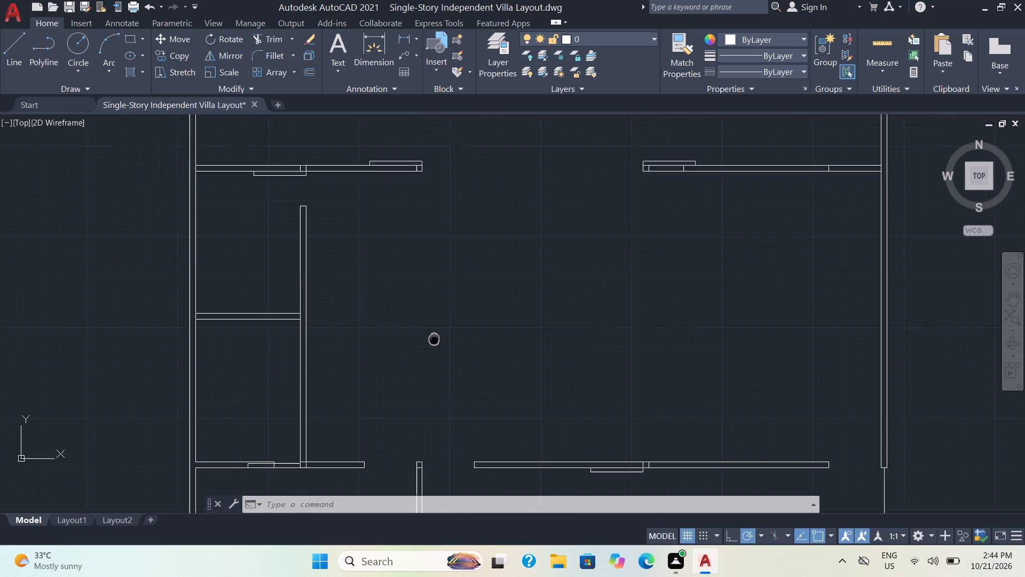
middle_click_drag(436, 330, 441, 262)
key("plus")
scroll(335, 387, "up", 3)
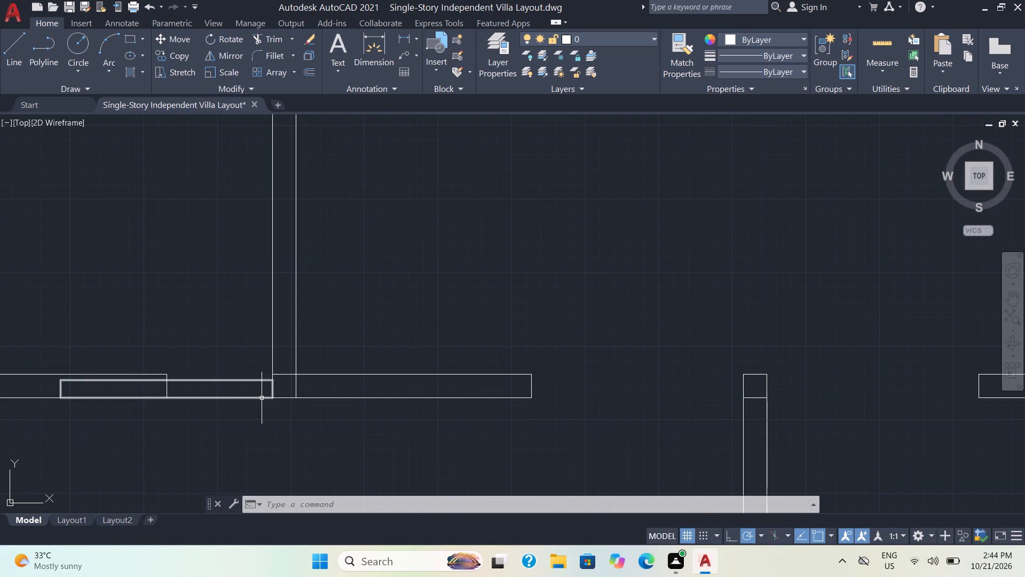
left_click(262, 397)
key("r")
key("o")
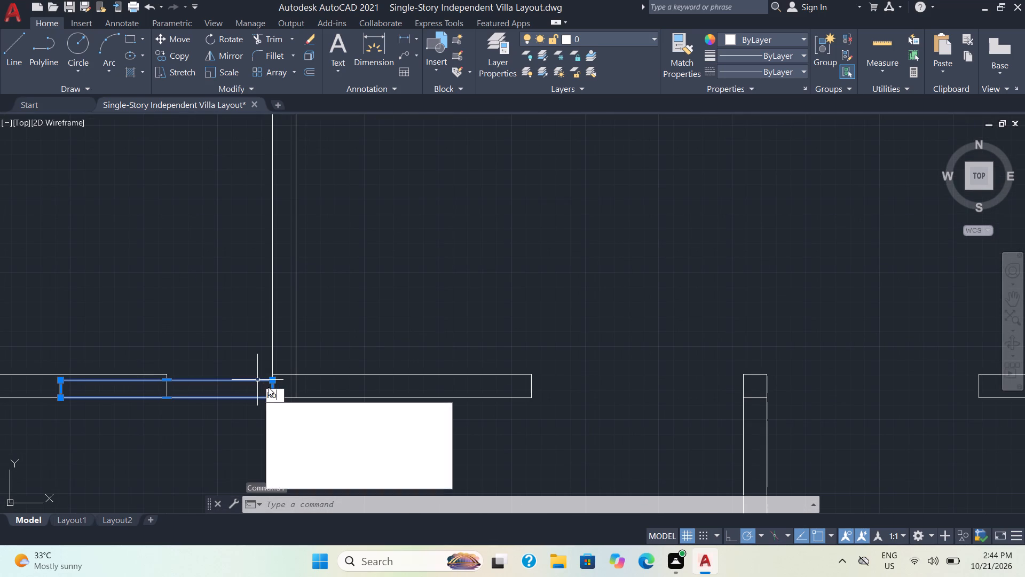
key("Return")
left_click(273, 379)
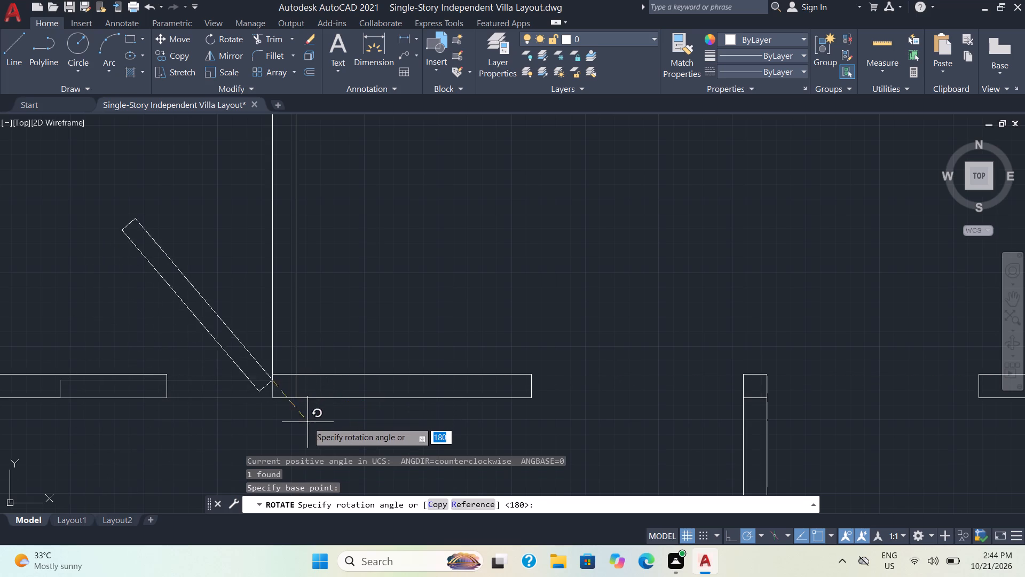
left_click(278, 427)
Move that upright door leaf straight down until its bottom edge is level with the horizontal wall's lower edge.
scroll(315, 353, "down", 1)
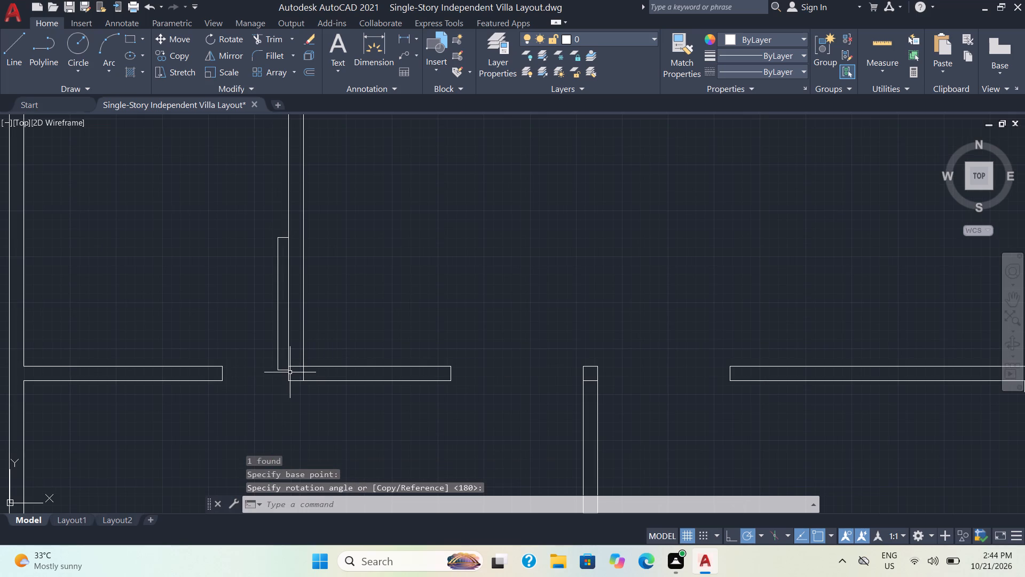
scroll(279, 374, "up", 2)
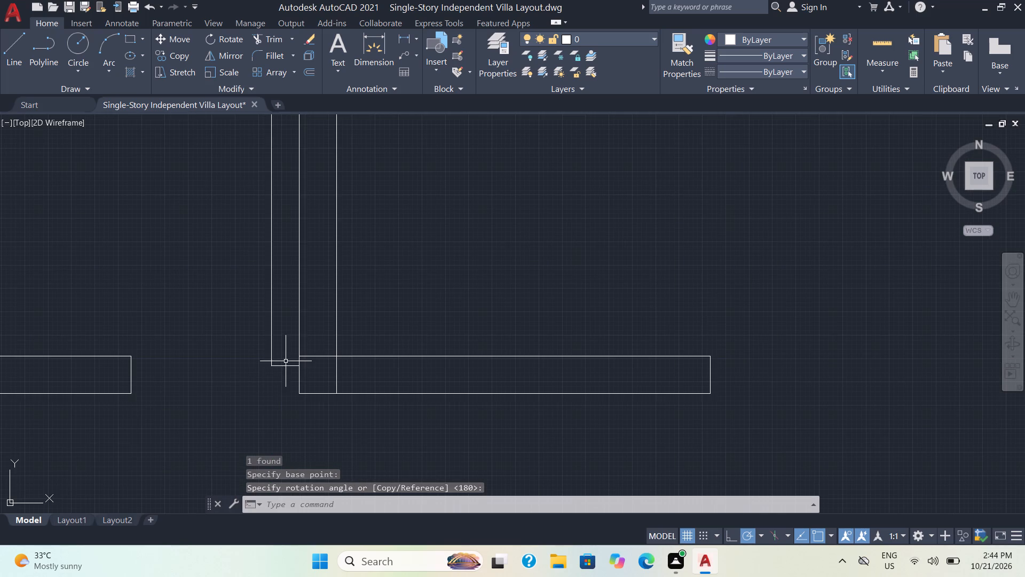
left_click(281, 367)
key("m")
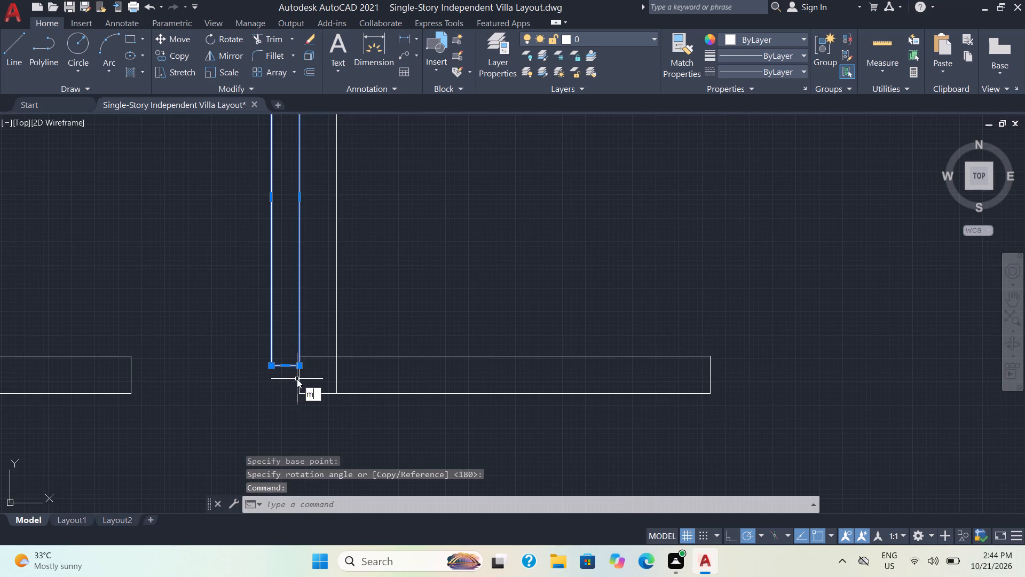
key("Return")
left_click(285, 365)
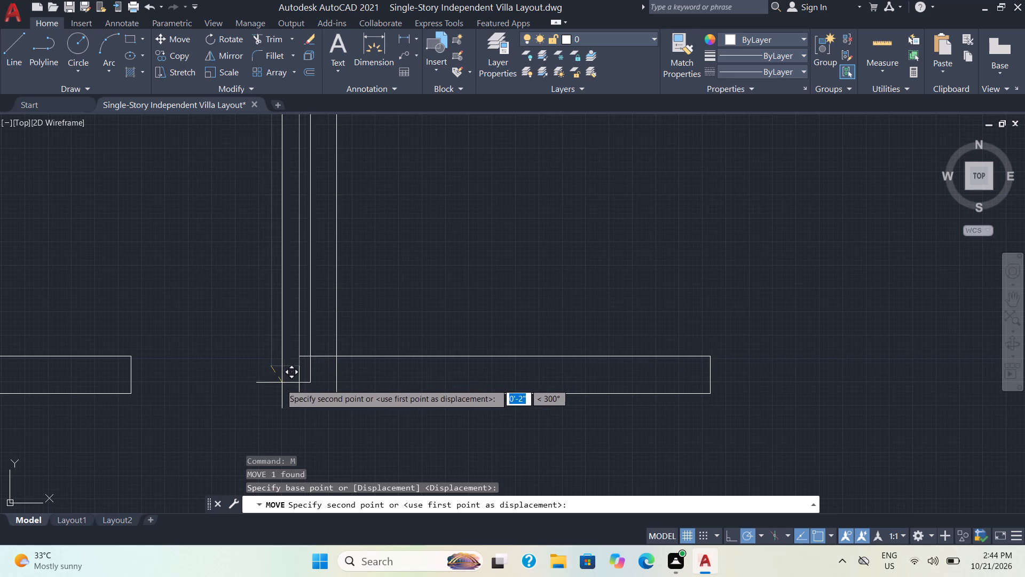
left_click(275, 394)
scroll(406, 407, "down", 3)
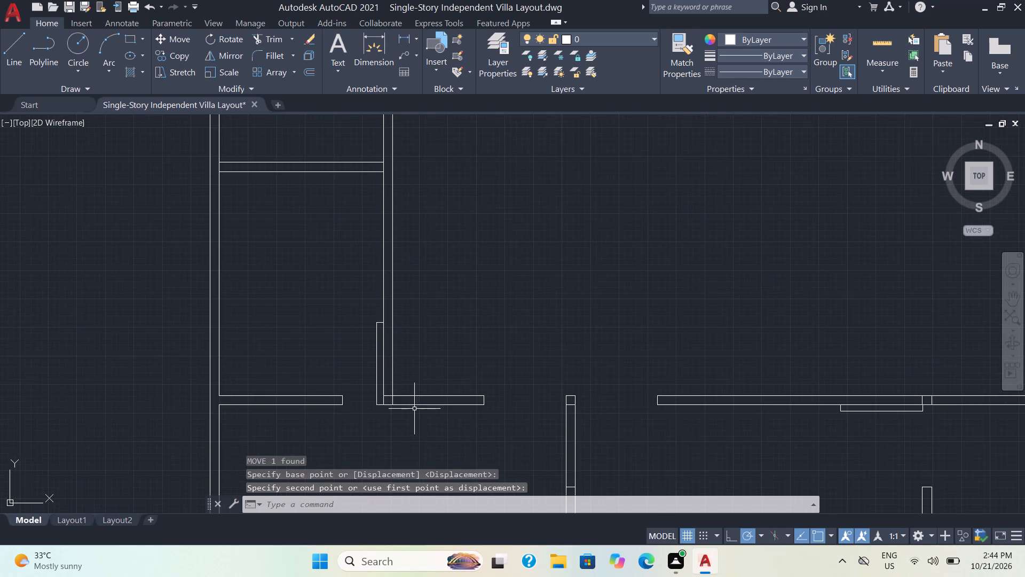
Rotate the spare horizontal door leaf outside the plan about its lower right corner so it stands vertical.
middle_click_drag(471, 425, 308, 322)
key("3")
key("Return")
key("2")
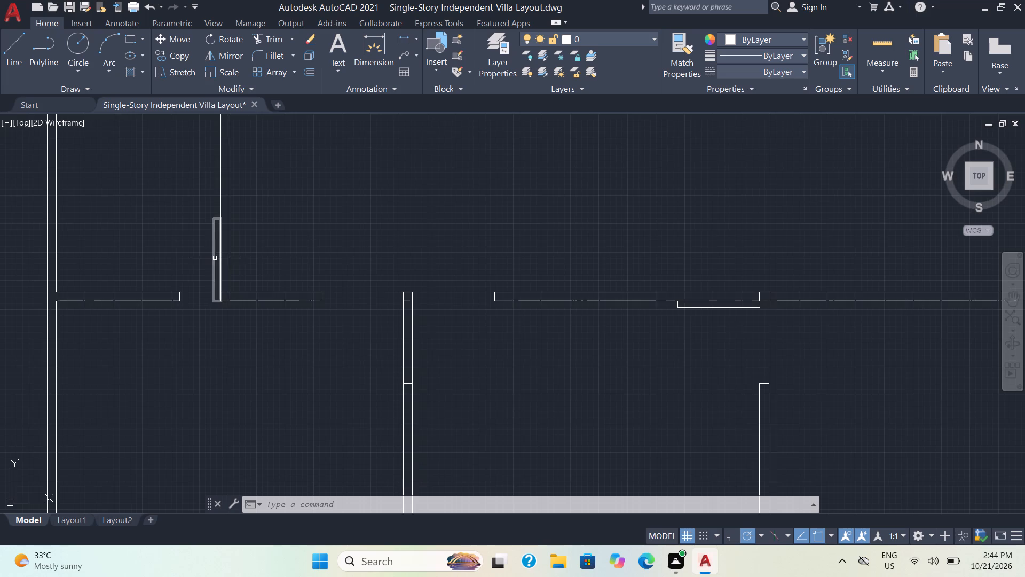
scroll(217, 258, "down", 4)
scroll(113, 219, "up", 2)
scroll(115, 217, "down", 3)
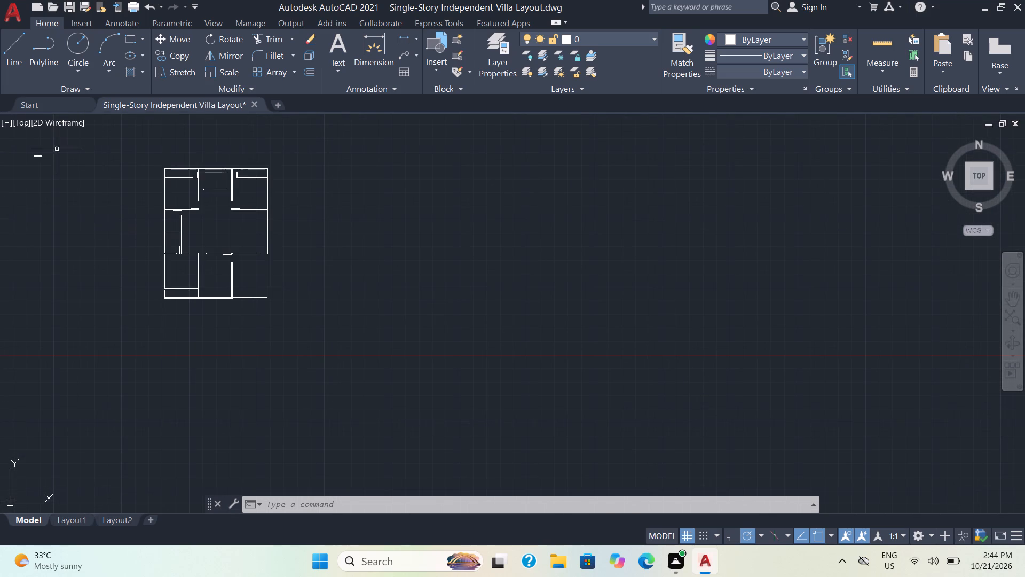
left_click_drag(33, 151, 43, 176)
left_click(51, 189)
key("r")
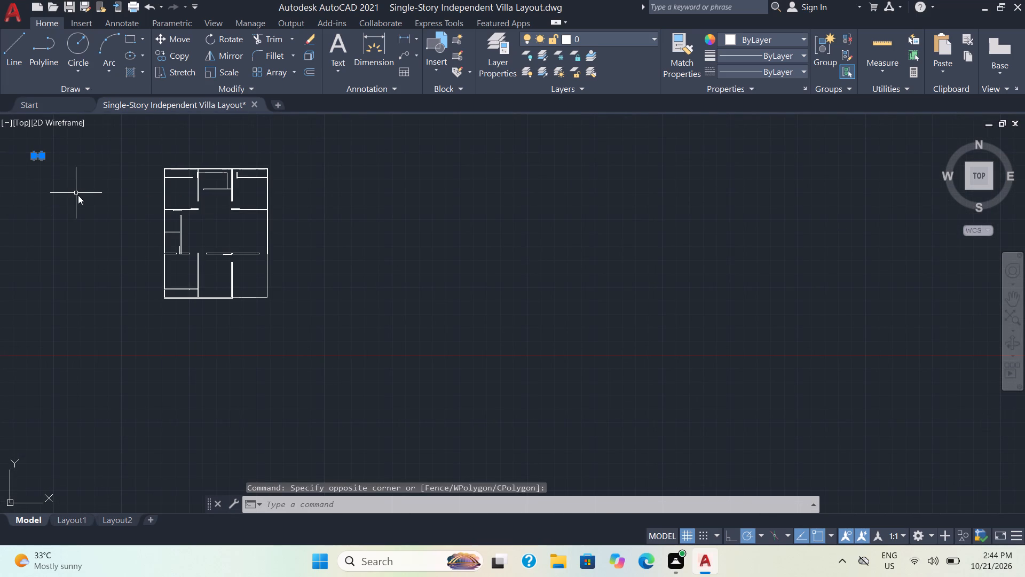
key("o")
key("Return")
scroll(31, 154, "up", 2)
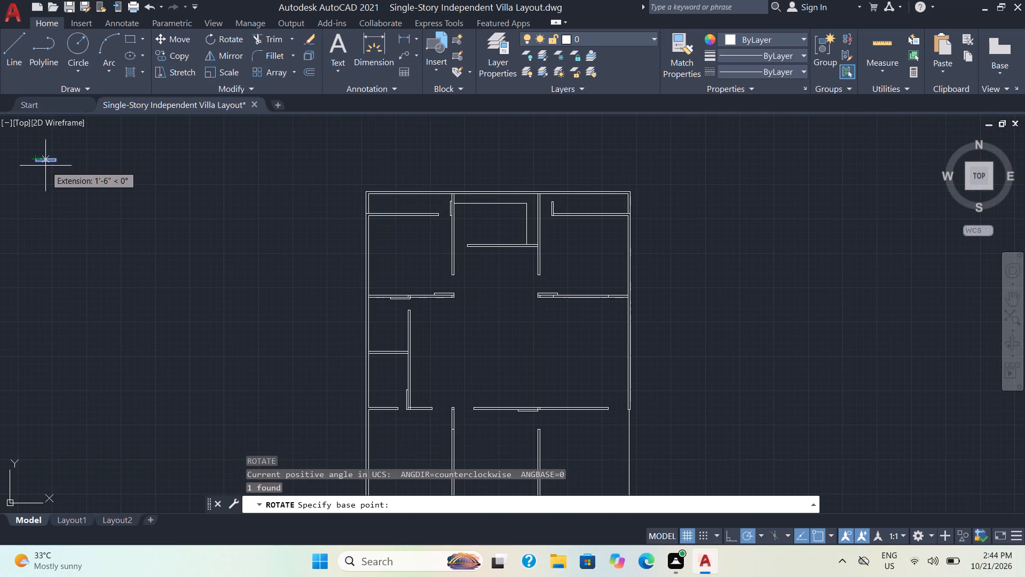
left_click(54, 165)
left_click(54, 208)
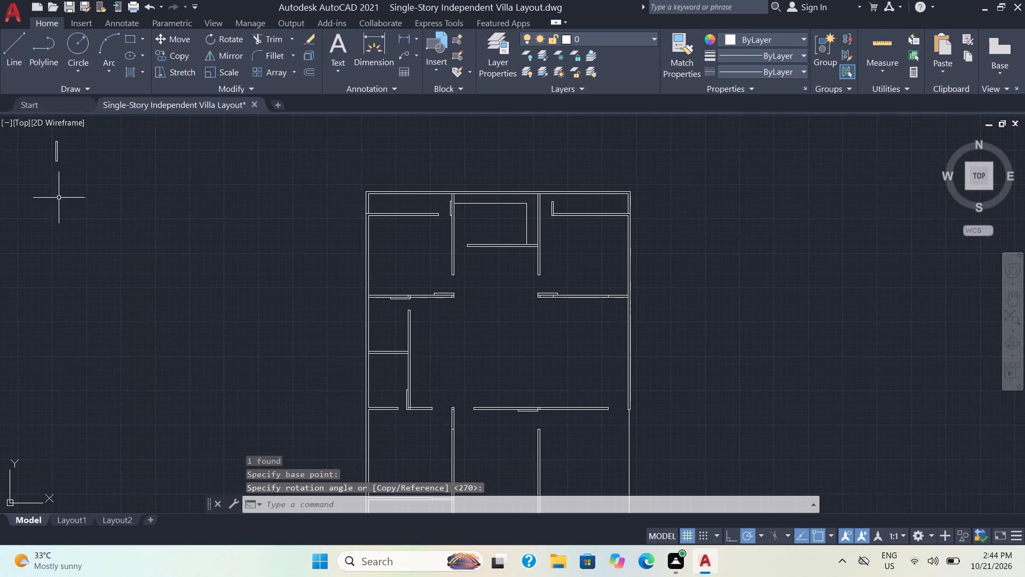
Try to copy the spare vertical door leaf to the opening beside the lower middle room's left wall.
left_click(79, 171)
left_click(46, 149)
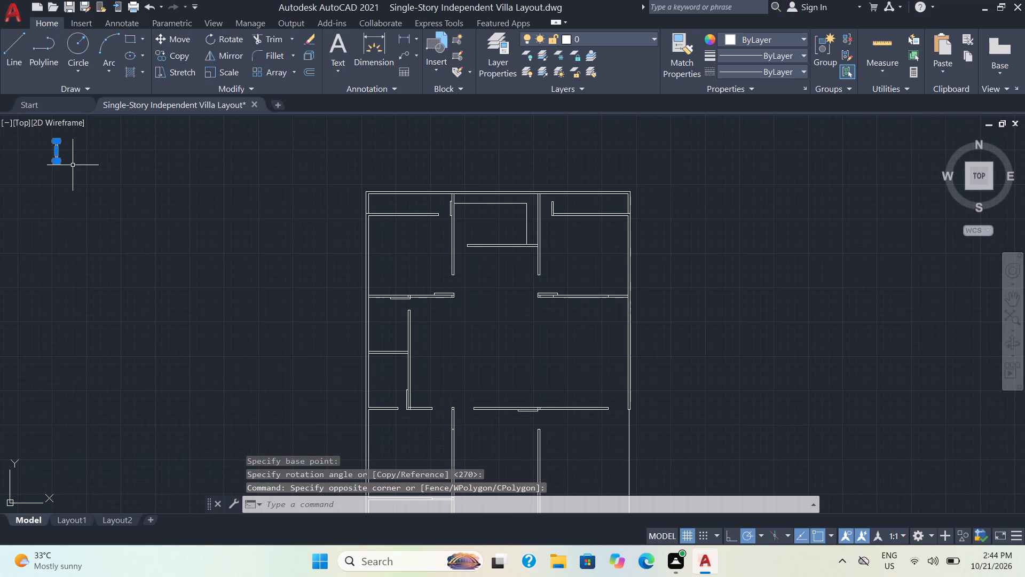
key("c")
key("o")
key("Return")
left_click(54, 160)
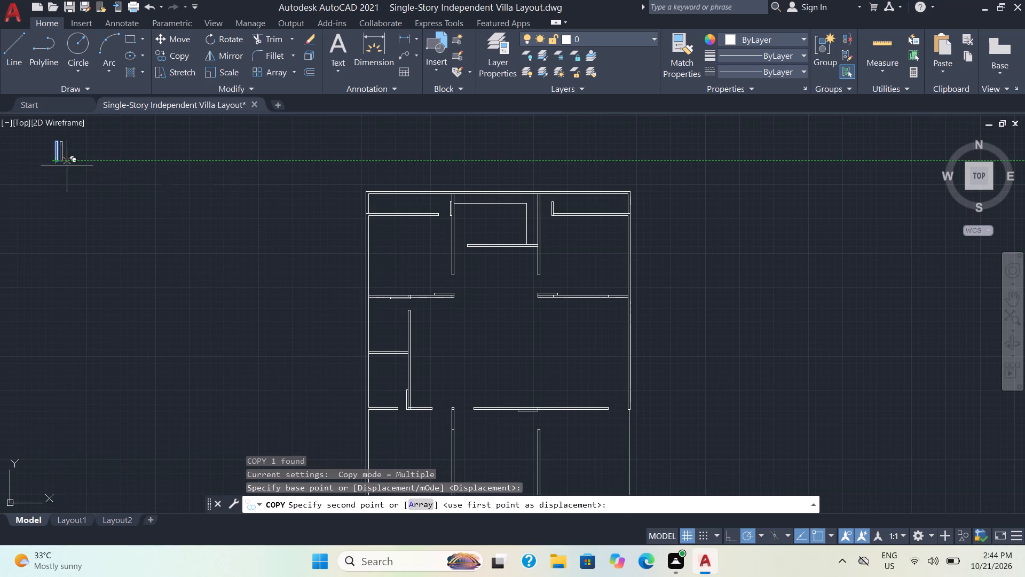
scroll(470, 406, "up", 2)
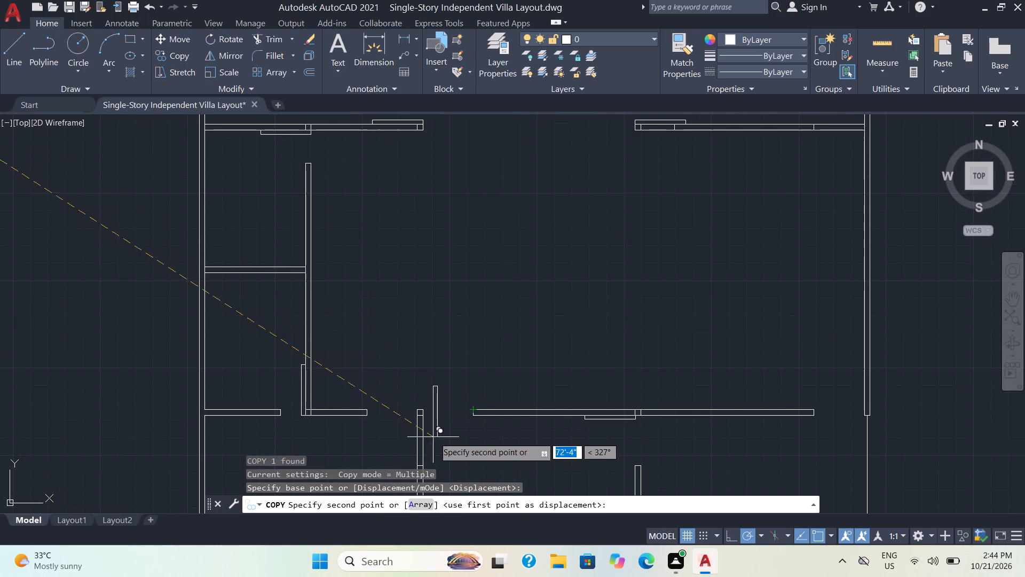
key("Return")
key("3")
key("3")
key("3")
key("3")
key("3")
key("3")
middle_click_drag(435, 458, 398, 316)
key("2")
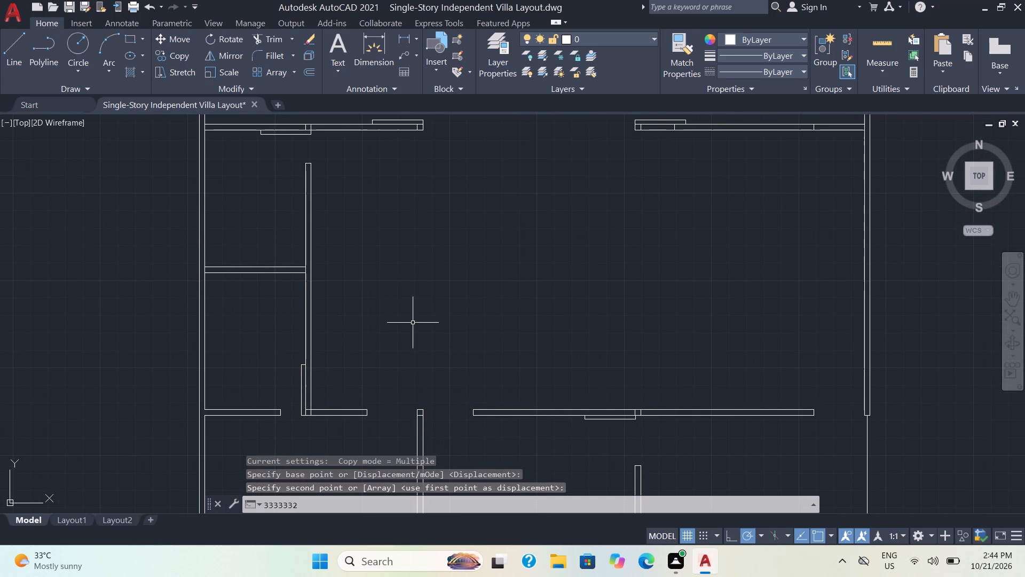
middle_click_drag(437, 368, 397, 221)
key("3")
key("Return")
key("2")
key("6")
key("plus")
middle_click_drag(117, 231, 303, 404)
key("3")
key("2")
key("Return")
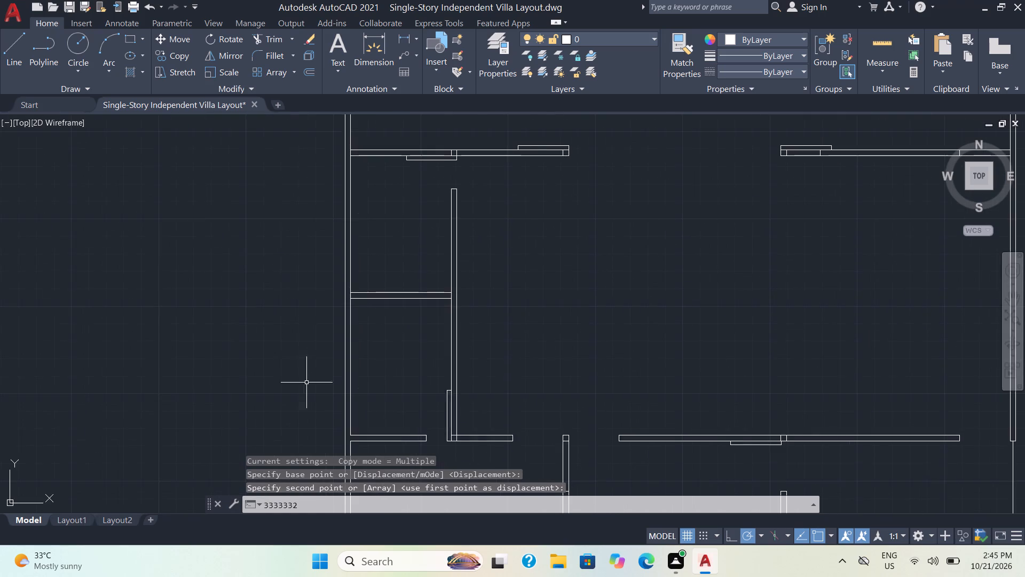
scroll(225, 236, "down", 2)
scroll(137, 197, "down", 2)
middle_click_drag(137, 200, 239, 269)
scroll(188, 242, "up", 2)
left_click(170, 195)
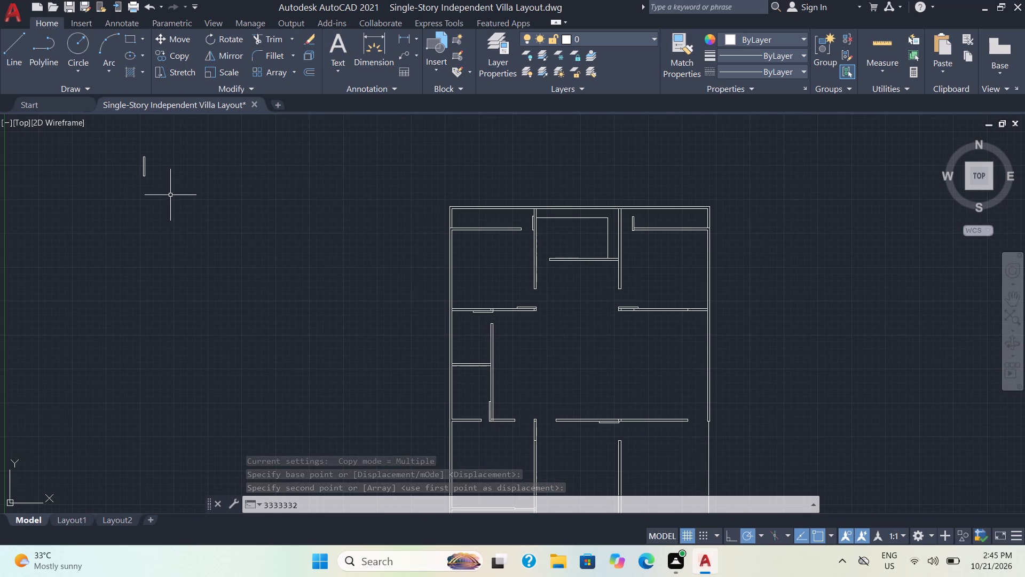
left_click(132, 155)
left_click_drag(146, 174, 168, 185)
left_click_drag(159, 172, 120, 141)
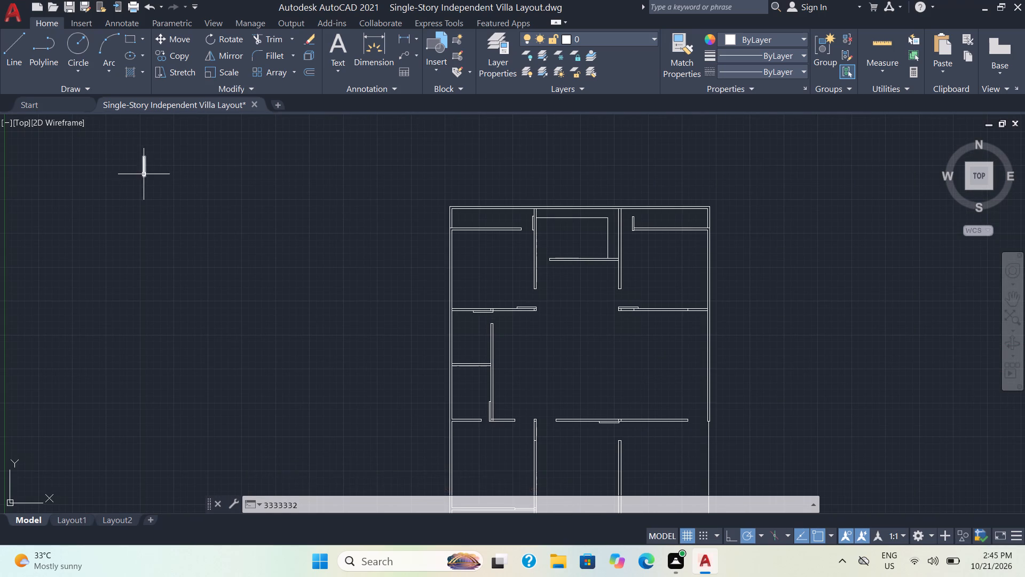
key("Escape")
Copy the spare vertical door leaf against the right face of the lower middle room's left wall, its top flush with the wall end.
left_click_drag(185, 216, 109, 126)
left_click_drag(109, 128, 110, 134)
left_click(198, 266)
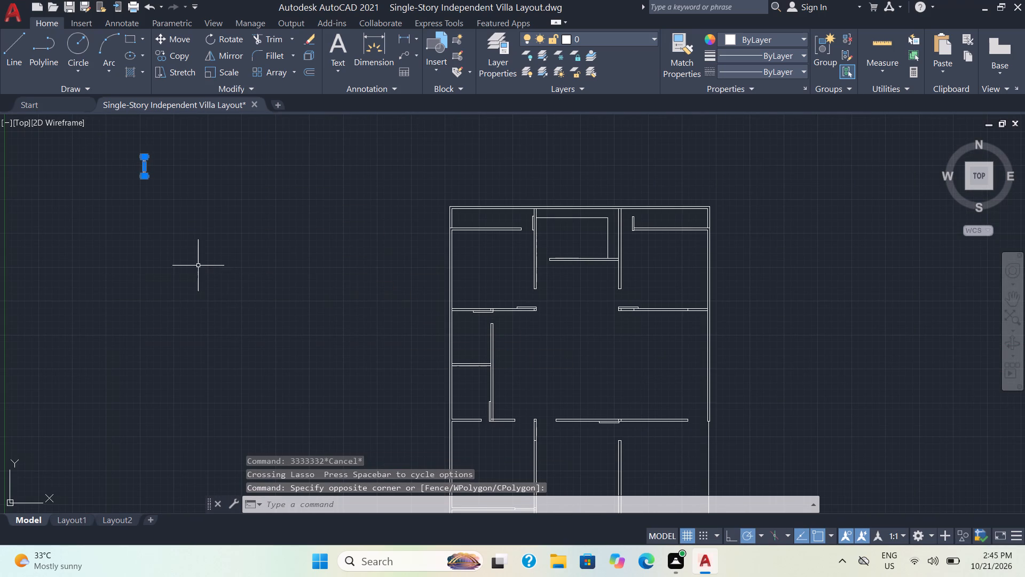
type("co")
key("Return")
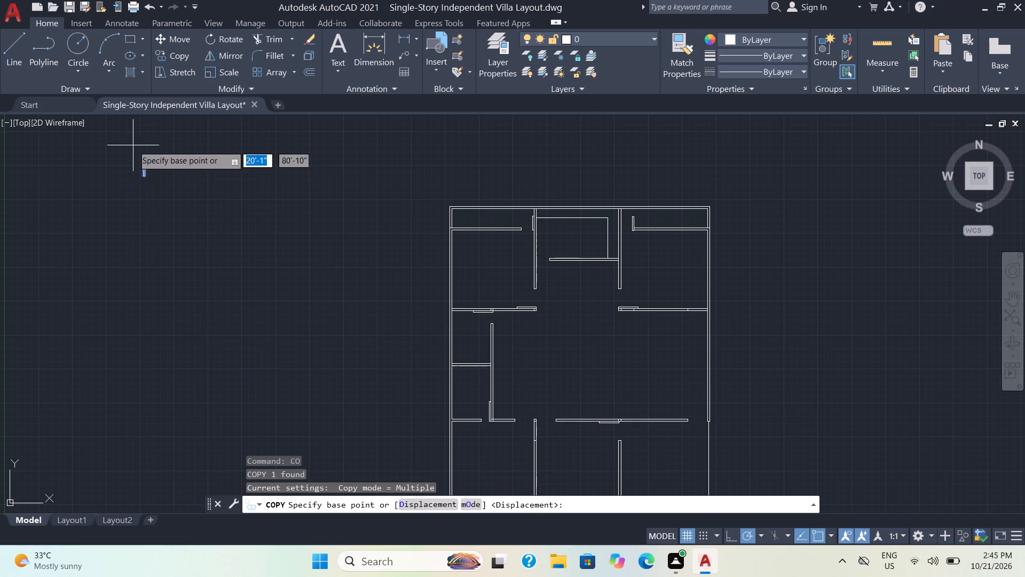
left_click(147, 170)
scroll(557, 447, "up", 2)
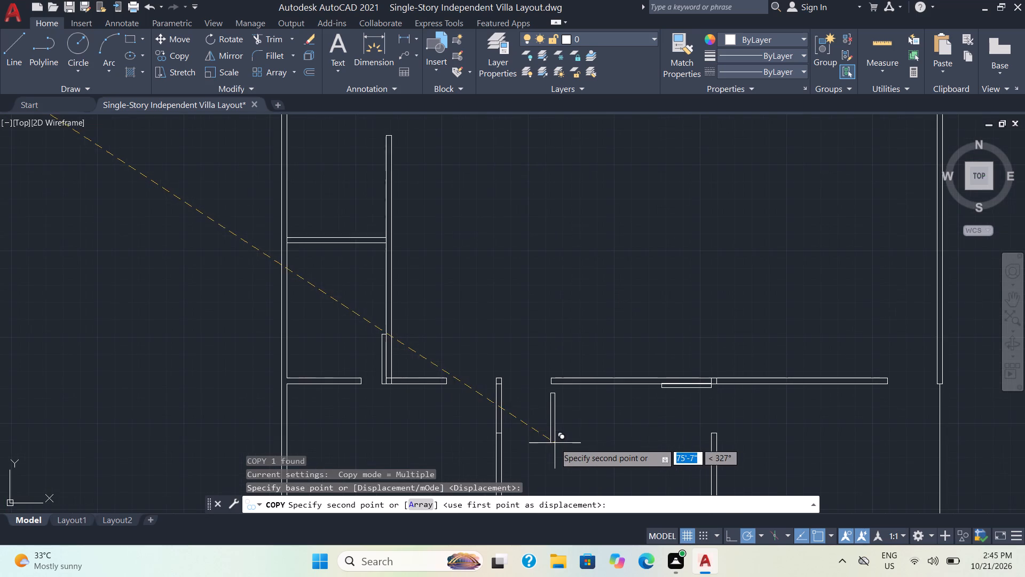
scroll(527, 433, "up", 1)
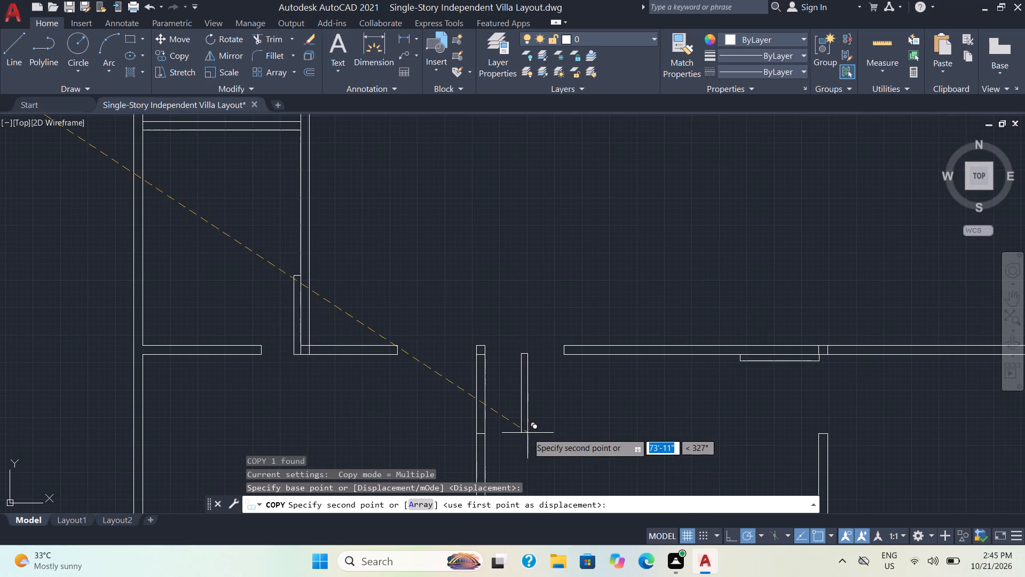
scroll(499, 432, "up", 1)
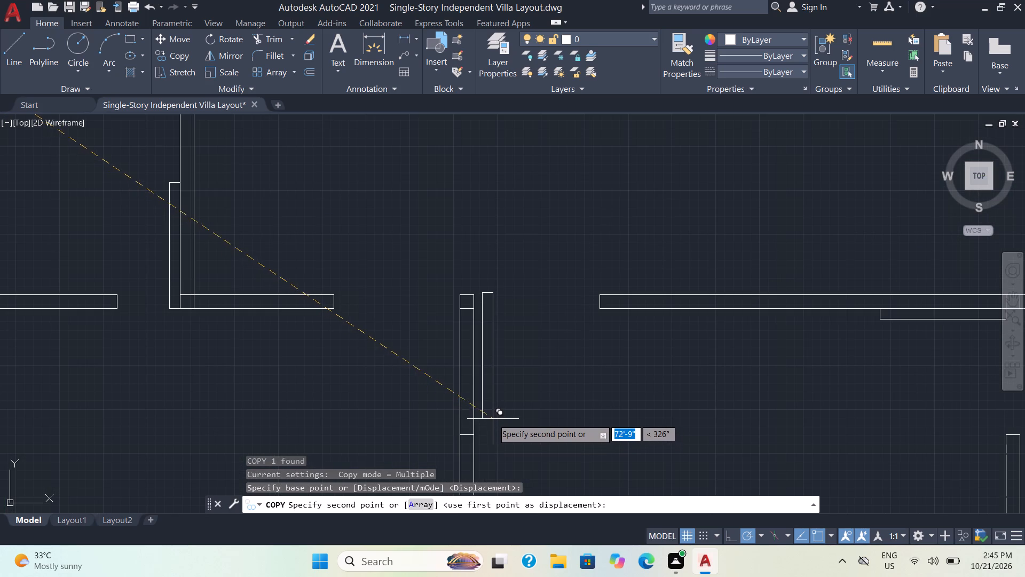
scroll(493, 419, "up", 1)
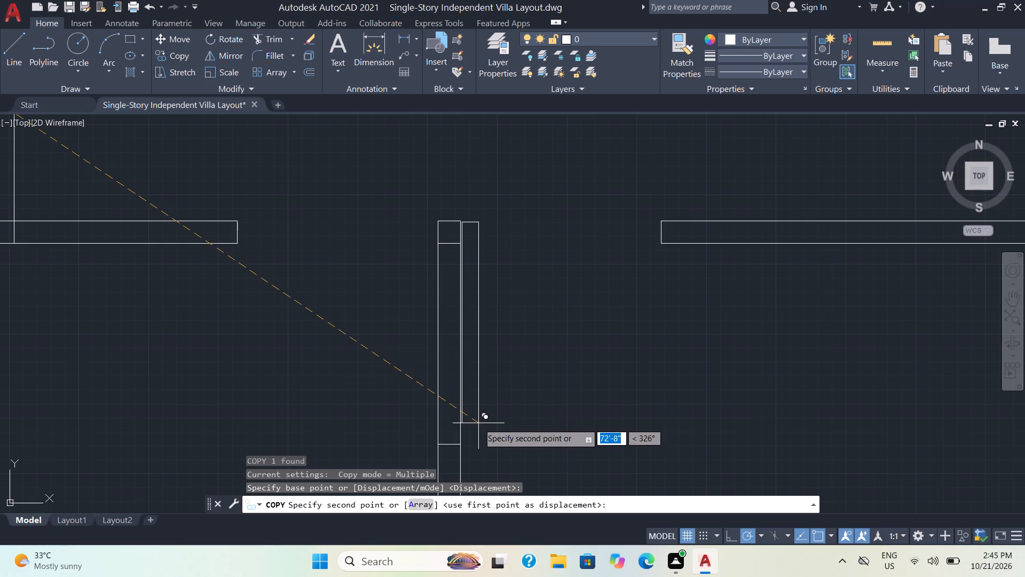
scroll(478, 423, "up", 1)
middle_click_drag(478, 423, 487, 513)
key("3")
key("Return")
key("2")
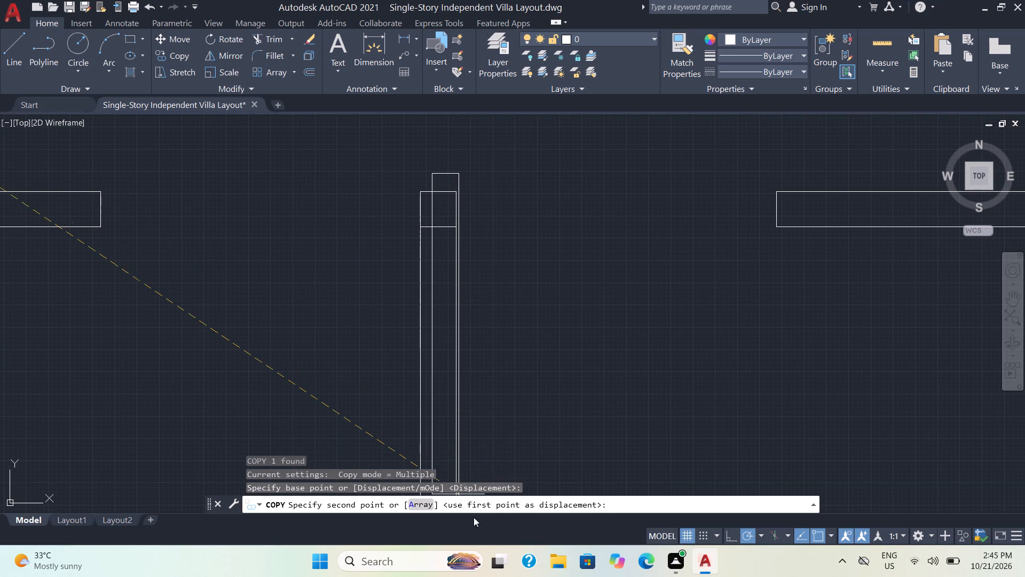
scroll(510, 465, "down", 2)
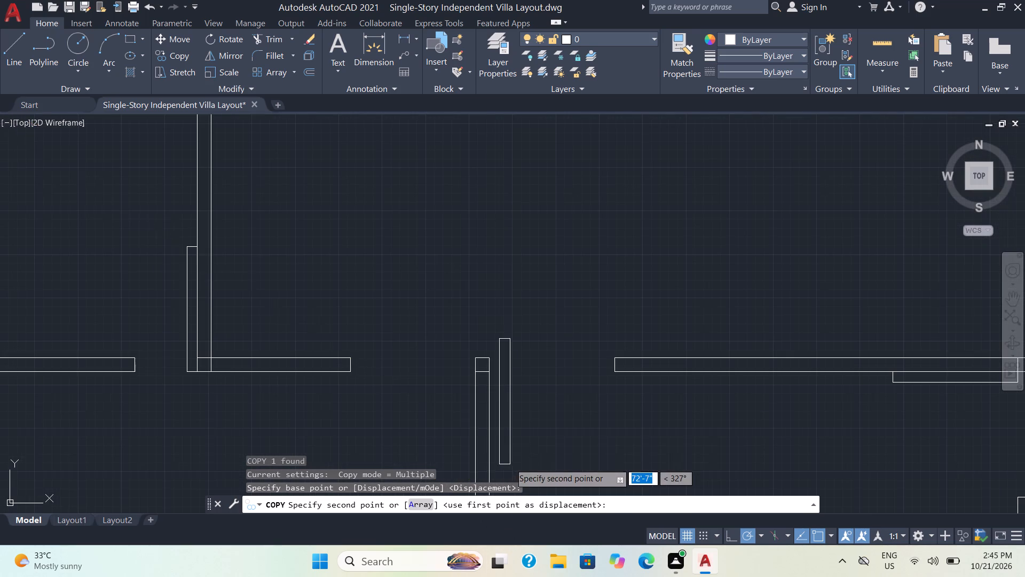
middle_click_drag(531, 459, 527, 459)
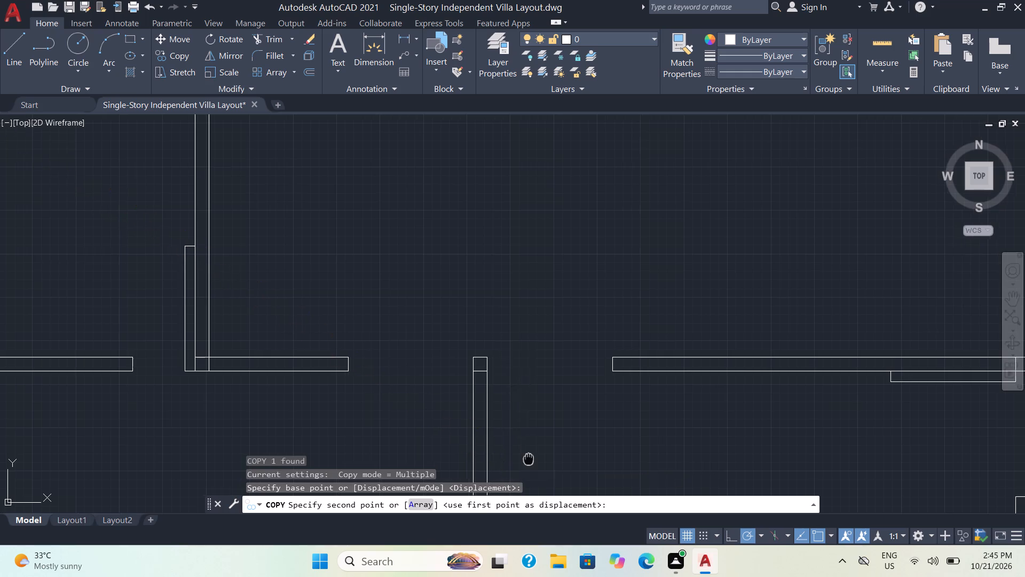
middle_click_drag(527, 459, 500, 348)
key("Return")
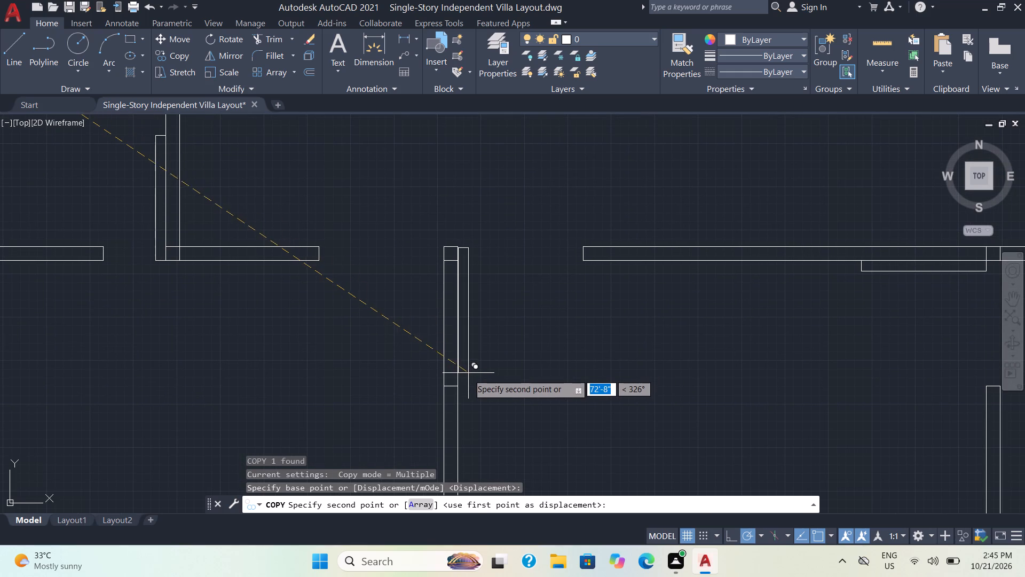
scroll(467, 372, "up", 1)
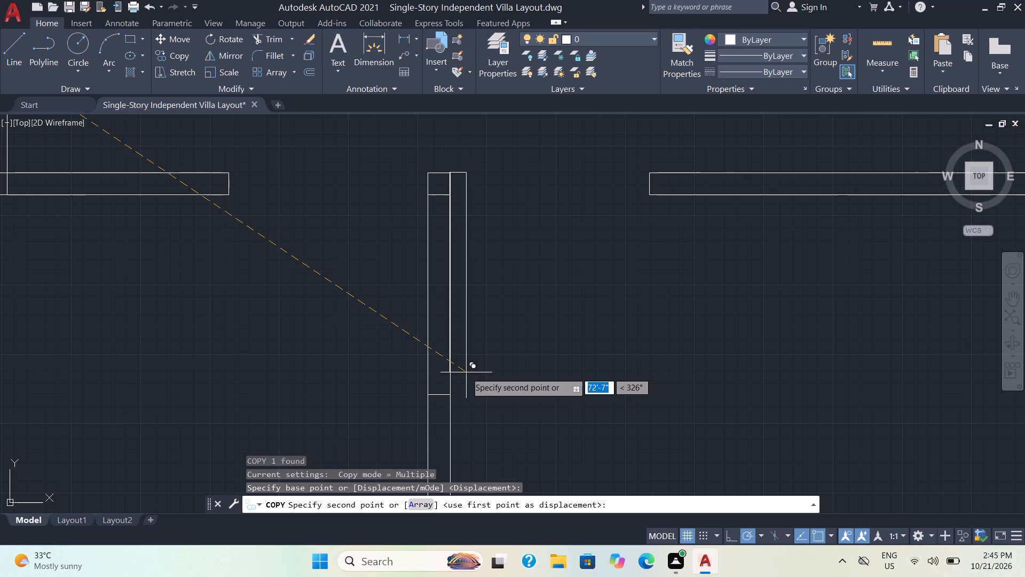
left_click(466, 372)
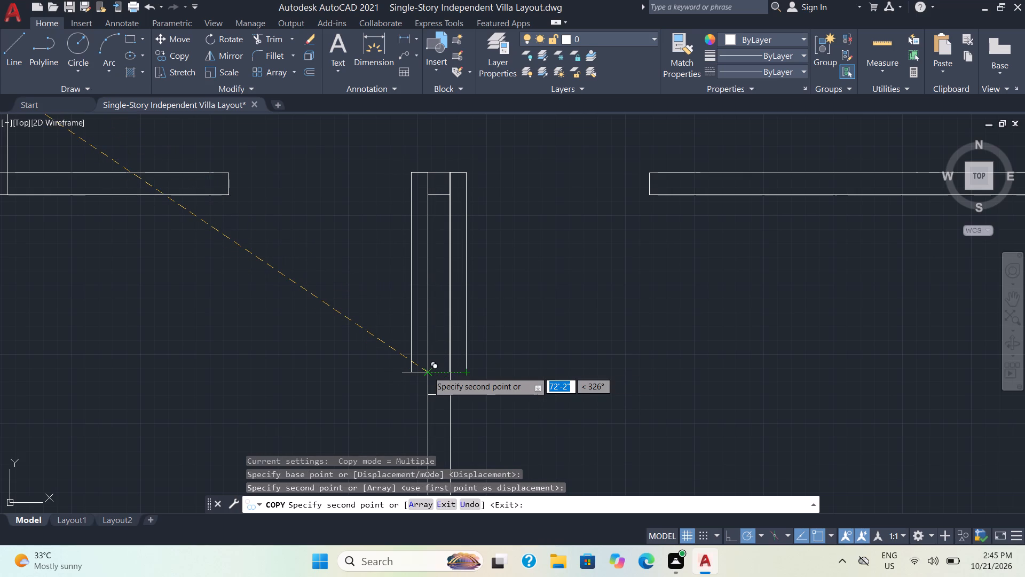
Copy the spare vertical door leaf against the left face of the same wall, its top flush with the wall end.
left_click(428, 375)
scroll(511, 333, "down", 4)
scroll(533, 370, "up", 2)
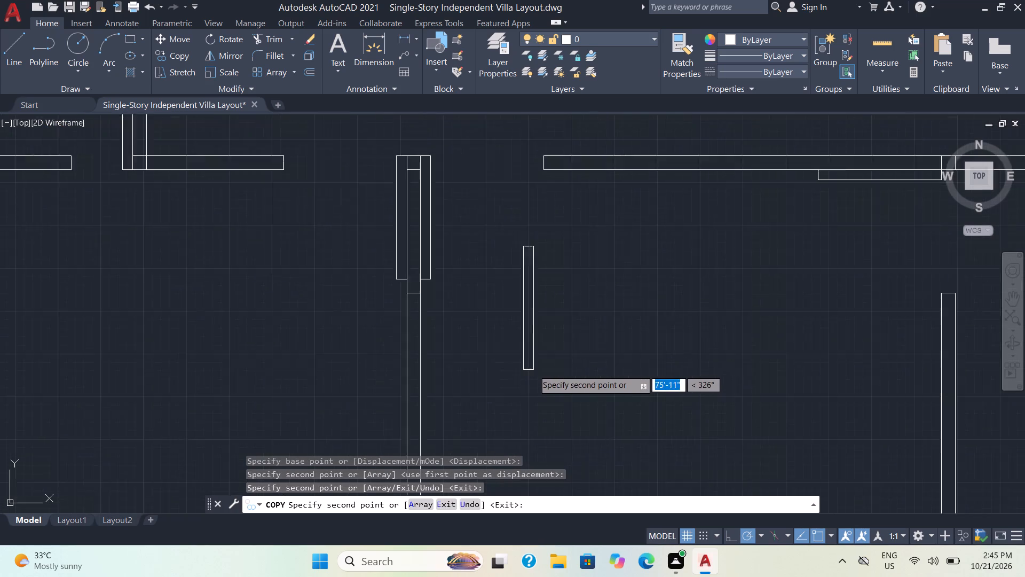
scroll(533, 370, "up", 2)
middle_click_drag(451, 354, 609, 532)
key("3")
key("Return")
key("2")
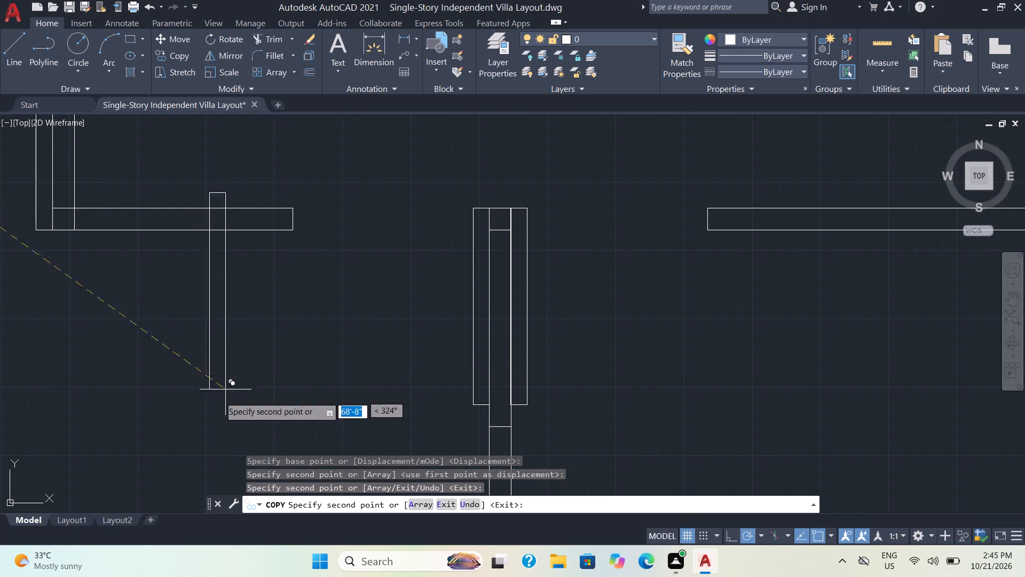
scroll(693, 384, "down", 3)
middle_click_drag(668, 449, 511, 319)
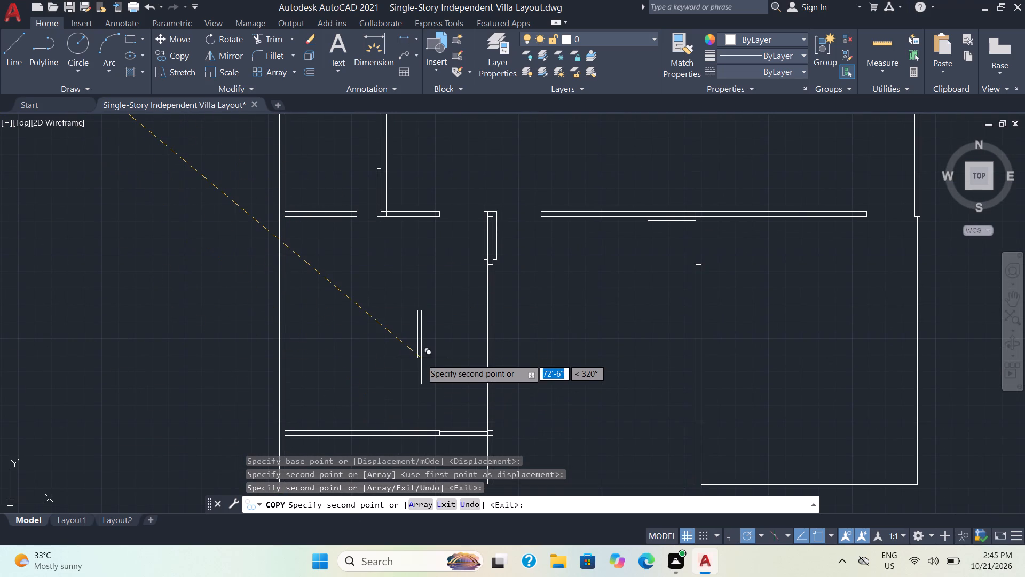
scroll(421, 358, "down", 1)
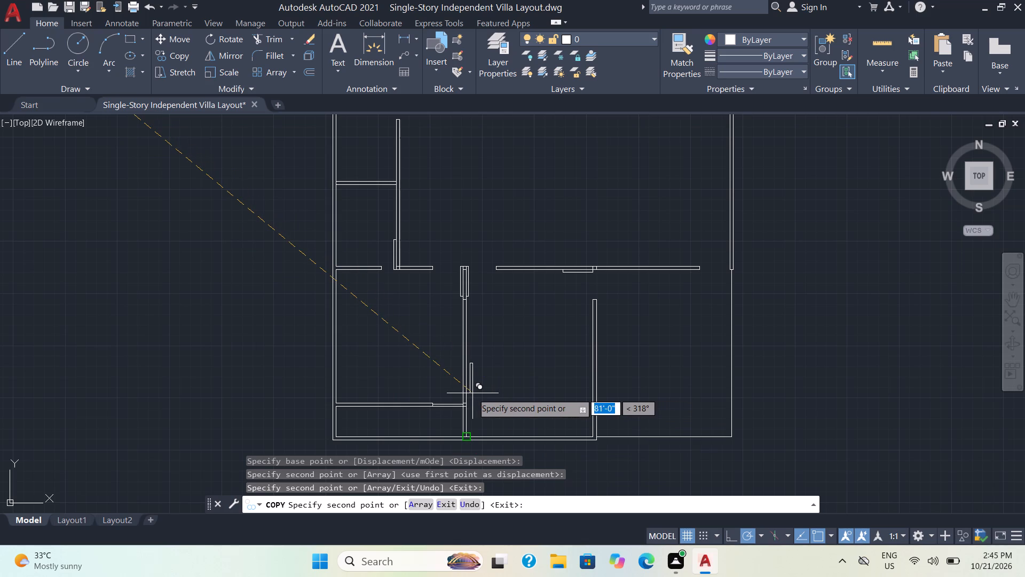
key("Escape")
Rotate the horizontal door leaf in the lower left partition's opening about its upper right corner so it stands upright against the wall.
scroll(442, 415, "up", 3)
left_click_drag(469, 368, 469, 370)
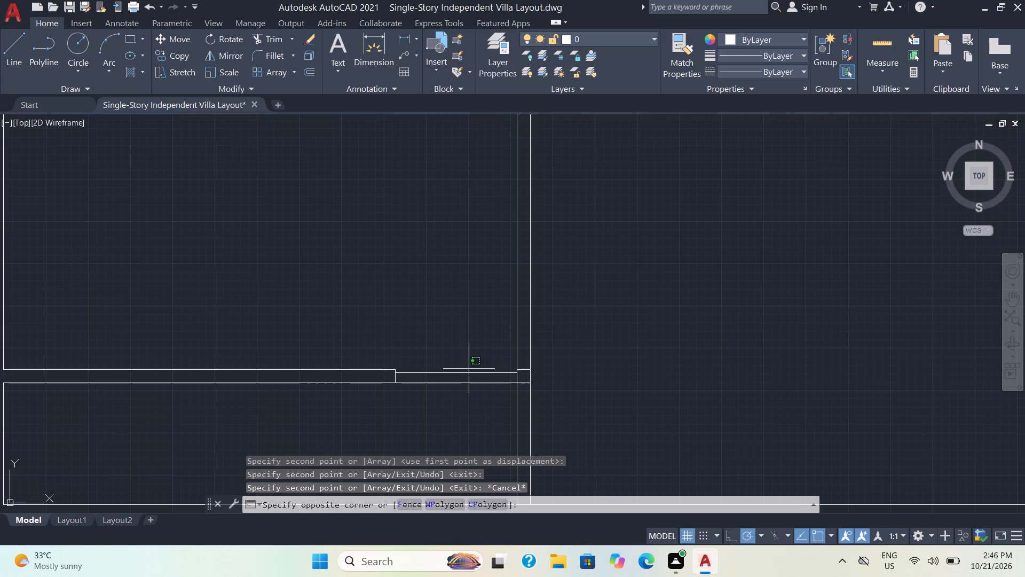
left_click_drag(469, 370, 469, 382)
type("ro")
key("Return")
left_click(516, 372)
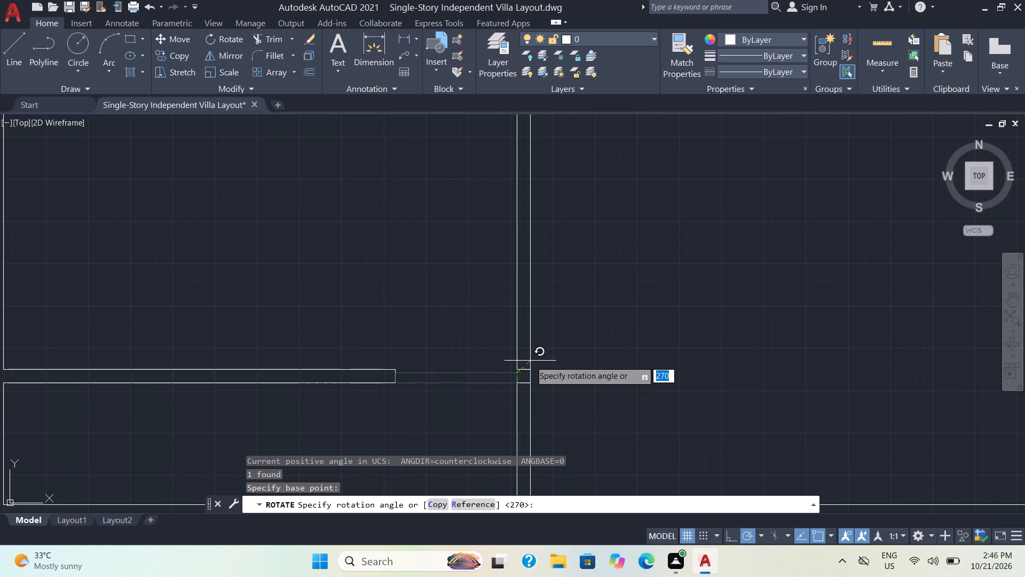
left_click(521, 422)
scroll(563, 328, "down", 3)
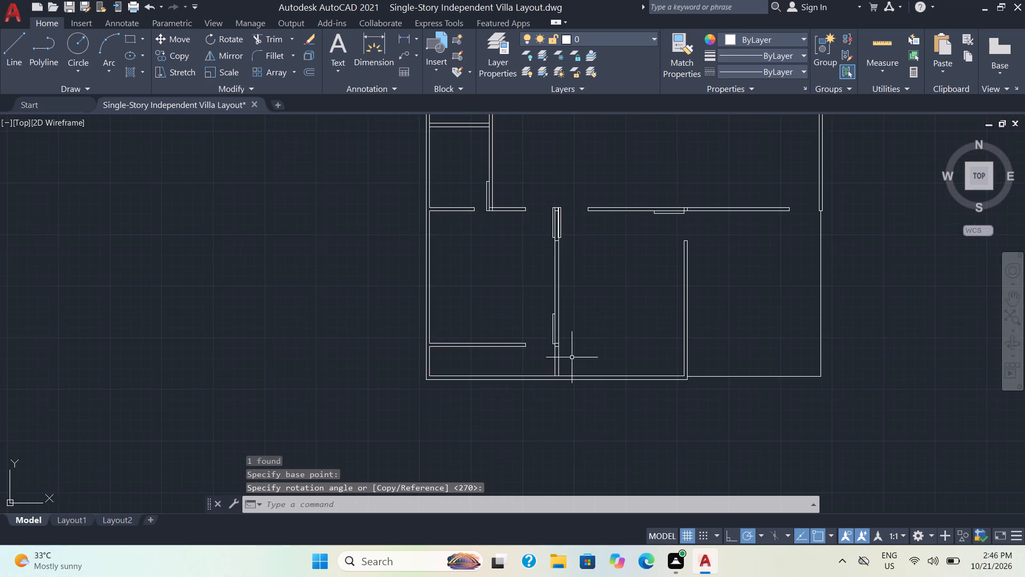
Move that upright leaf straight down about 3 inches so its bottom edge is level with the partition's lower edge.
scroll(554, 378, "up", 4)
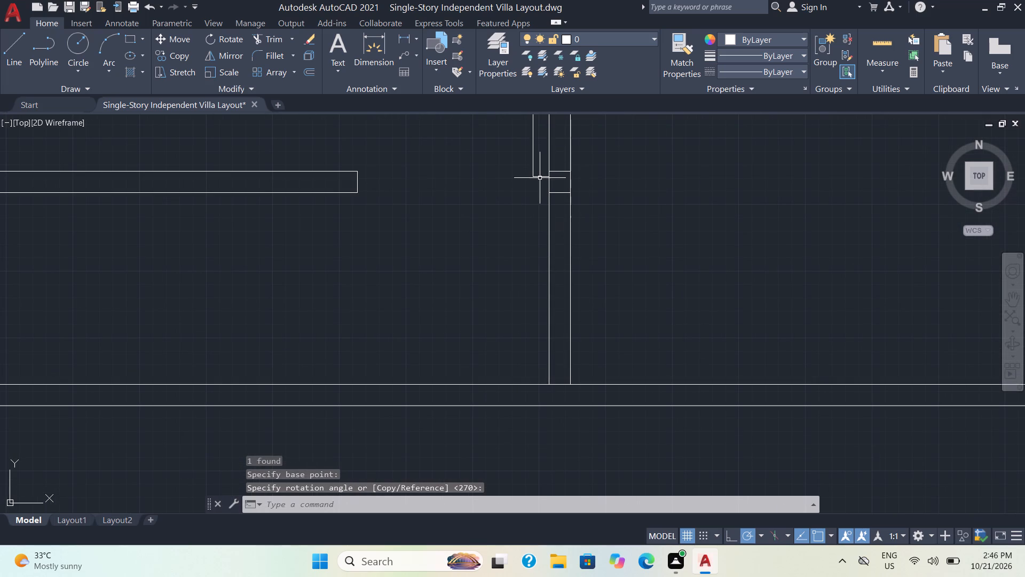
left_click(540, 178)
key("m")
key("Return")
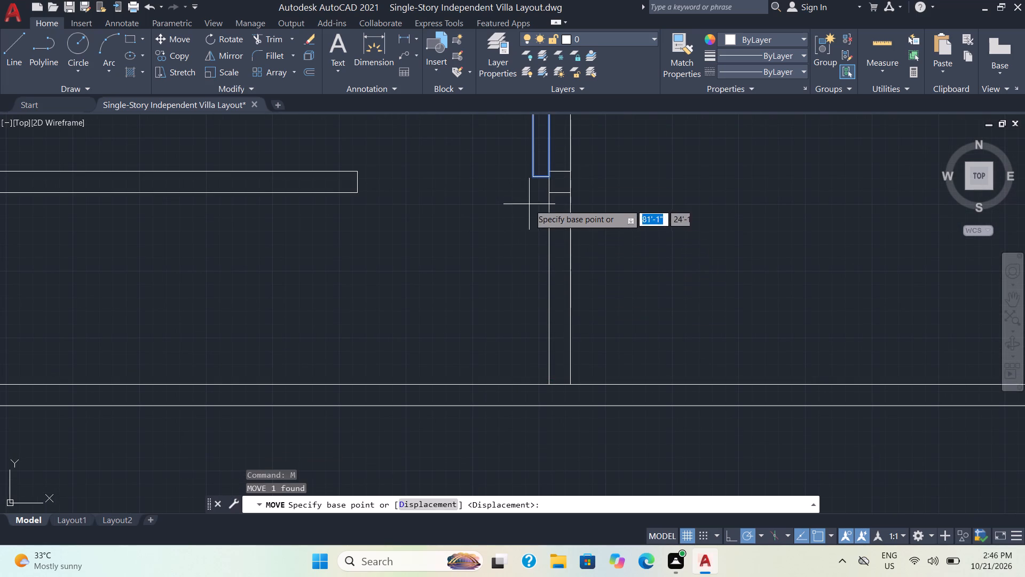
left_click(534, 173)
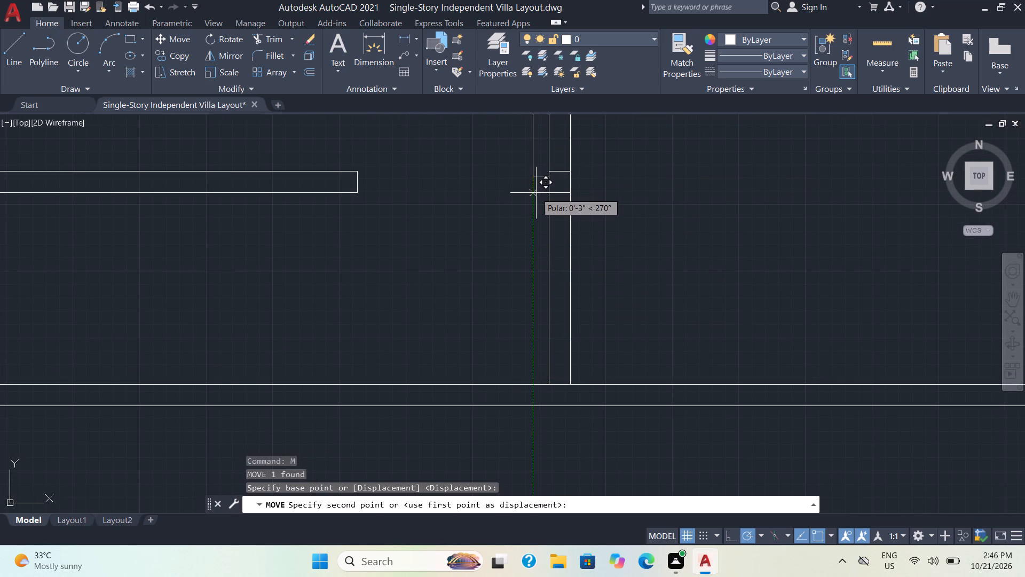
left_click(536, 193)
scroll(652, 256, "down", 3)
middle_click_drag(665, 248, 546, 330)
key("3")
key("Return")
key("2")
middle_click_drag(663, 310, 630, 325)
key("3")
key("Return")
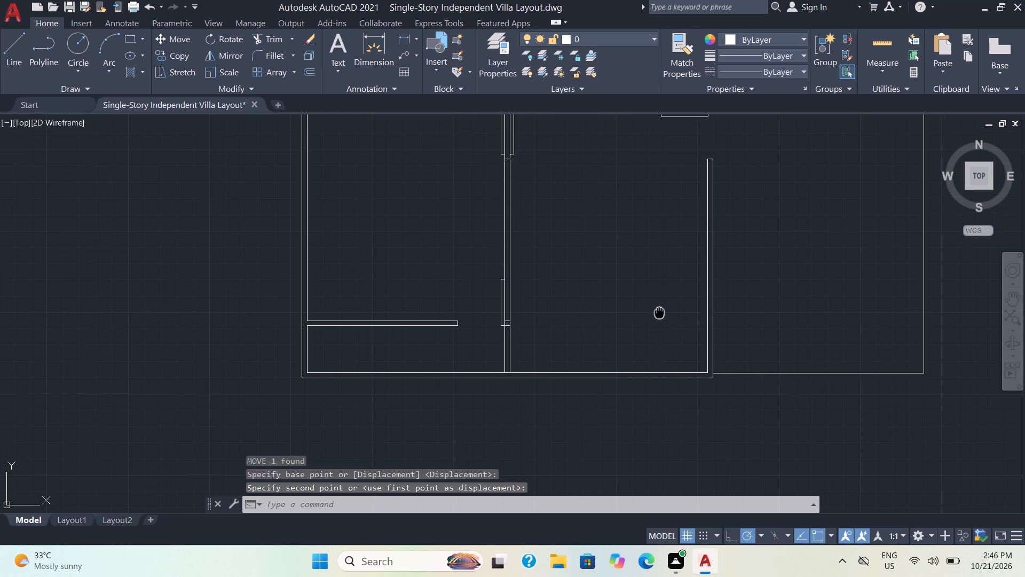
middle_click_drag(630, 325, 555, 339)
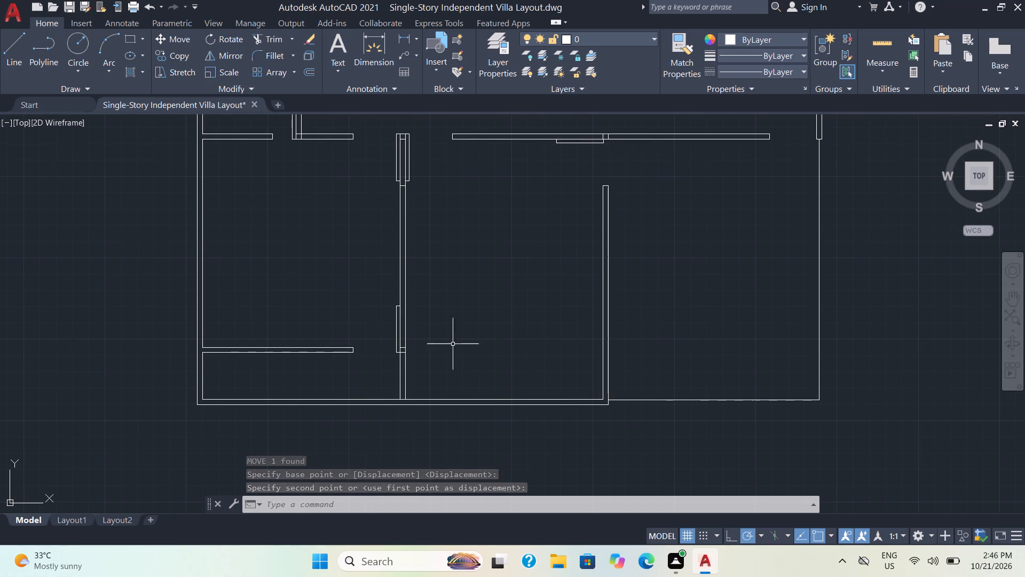
Rotate the upright leaf 180 degrees about its upper left corner so it extends upward from that point.
left_click(395, 315)
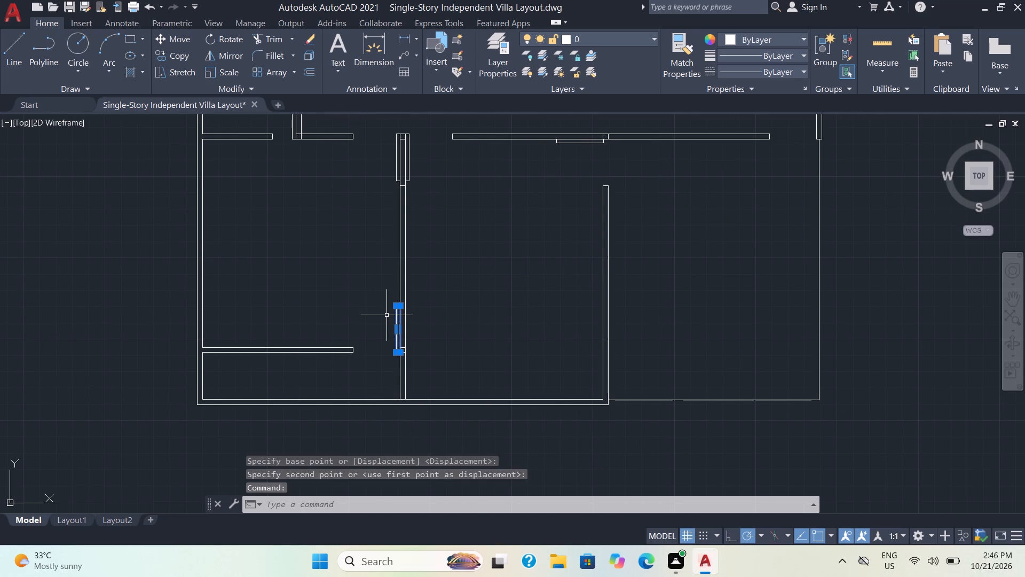
type("ro")
key("Return")
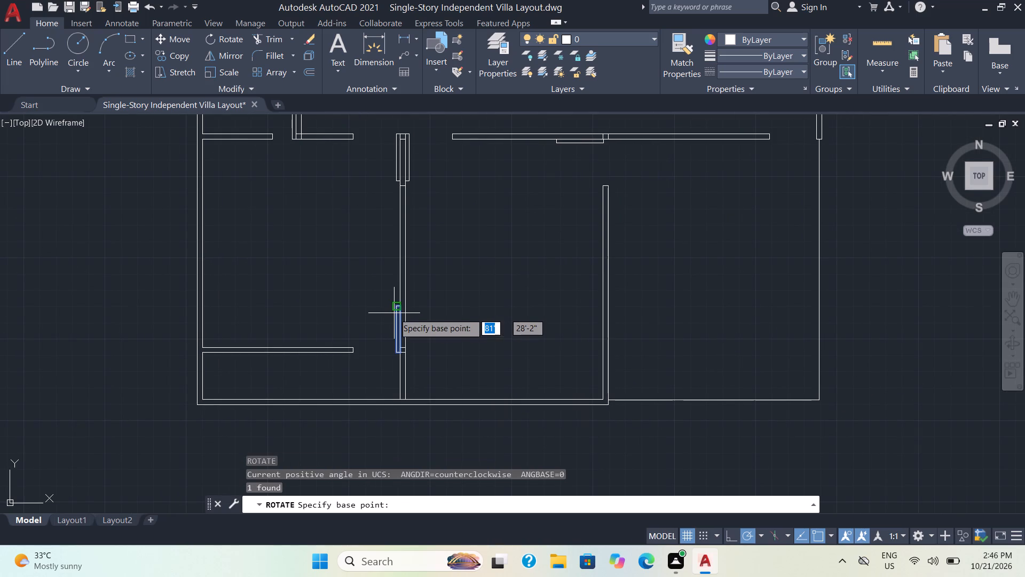
left_click(395, 313)
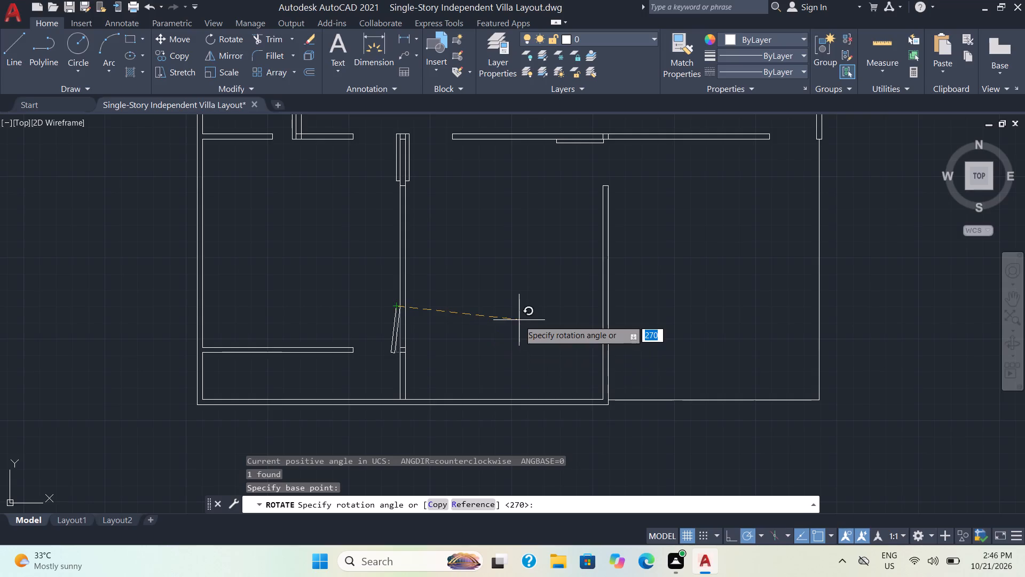
left_click(356, 305)
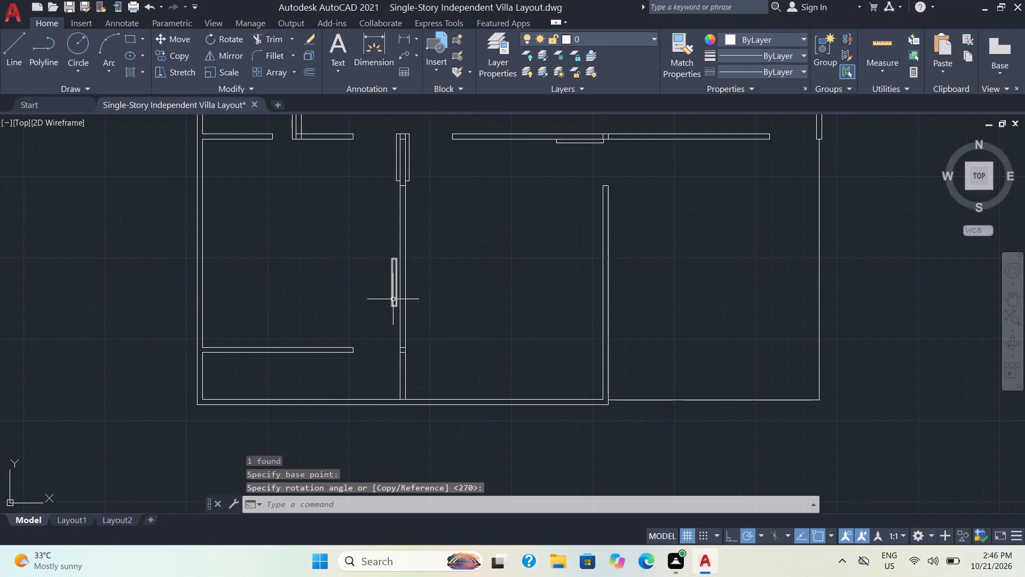
Move the leaf down into the narrow bottom room, against the wall's left face with its top level with the partition's upper edge.
left_click(393, 299)
key("m")
key("Return")
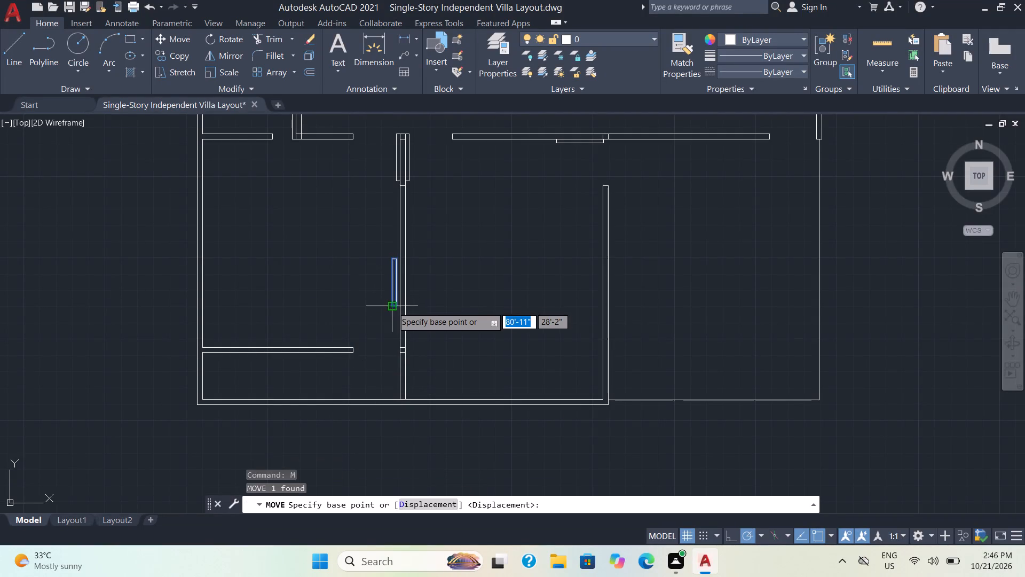
left_click(392, 307)
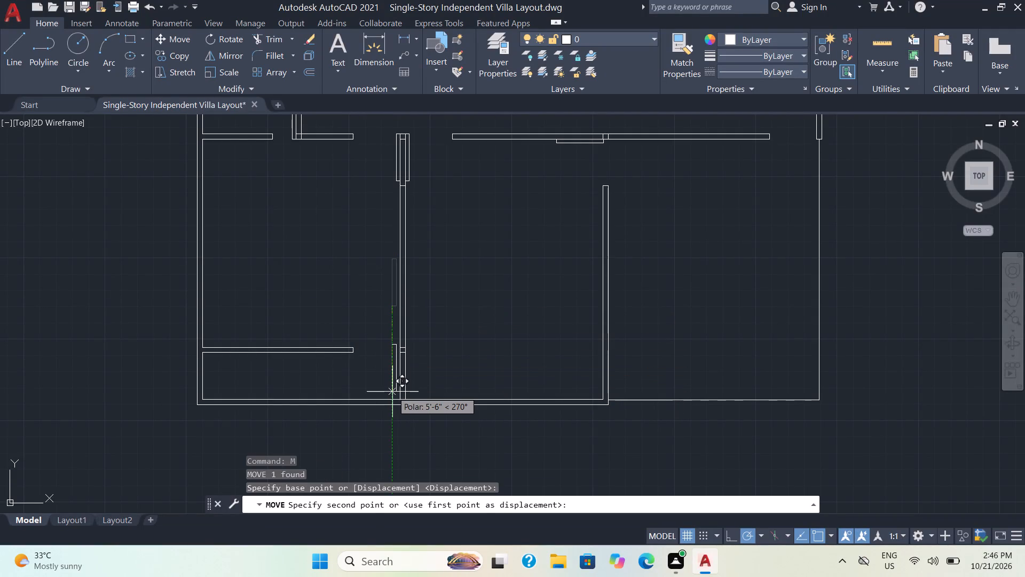
scroll(392, 392, "up", 3)
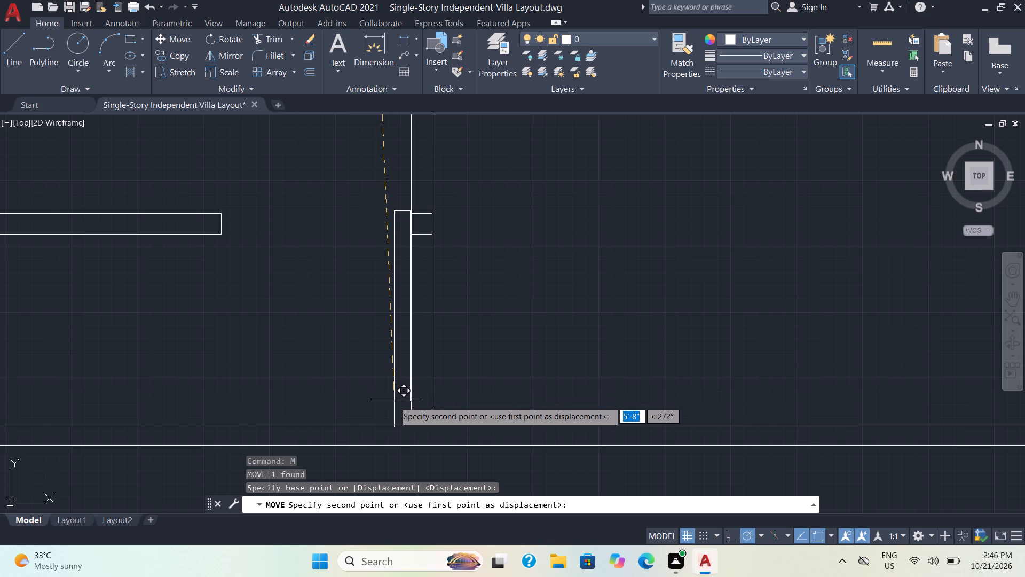
left_click(395, 403)
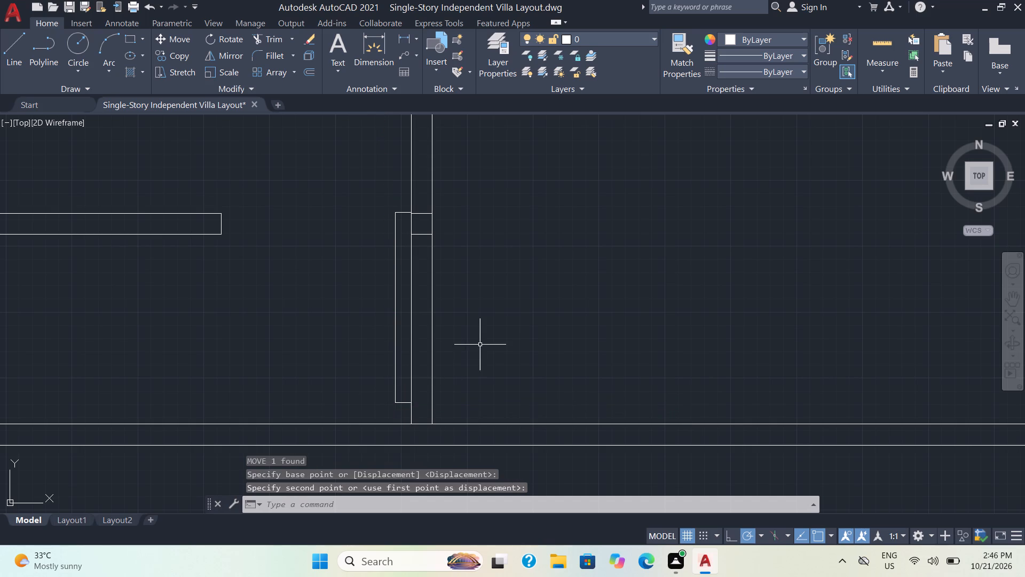
Draw a short horizontal line across the leaf between its long edges, a little above its bottom edge.
scroll(417, 381, "up", 1)
left_click(6, 49)
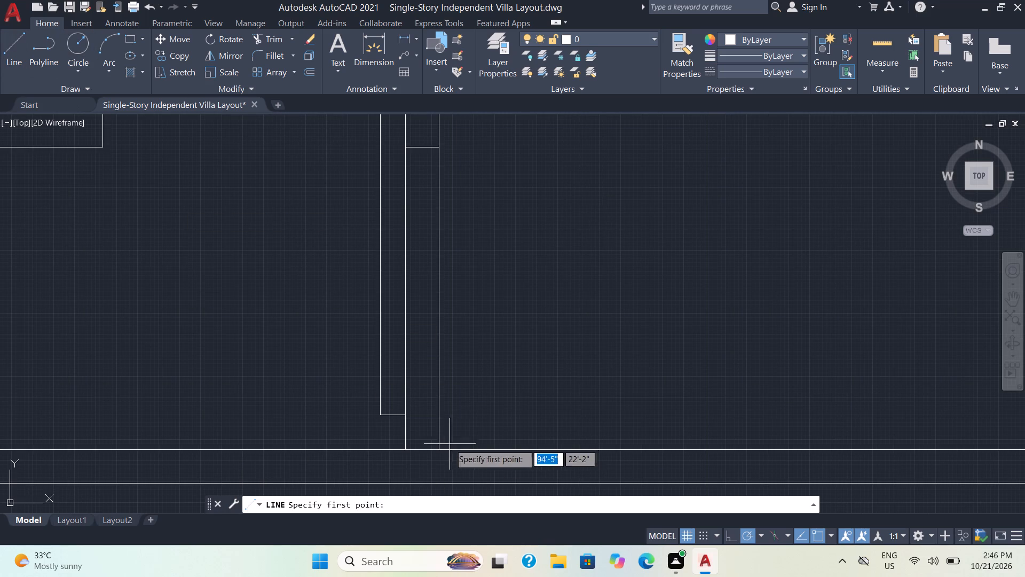
triple_click(381, 330)
double_click(403, 331)
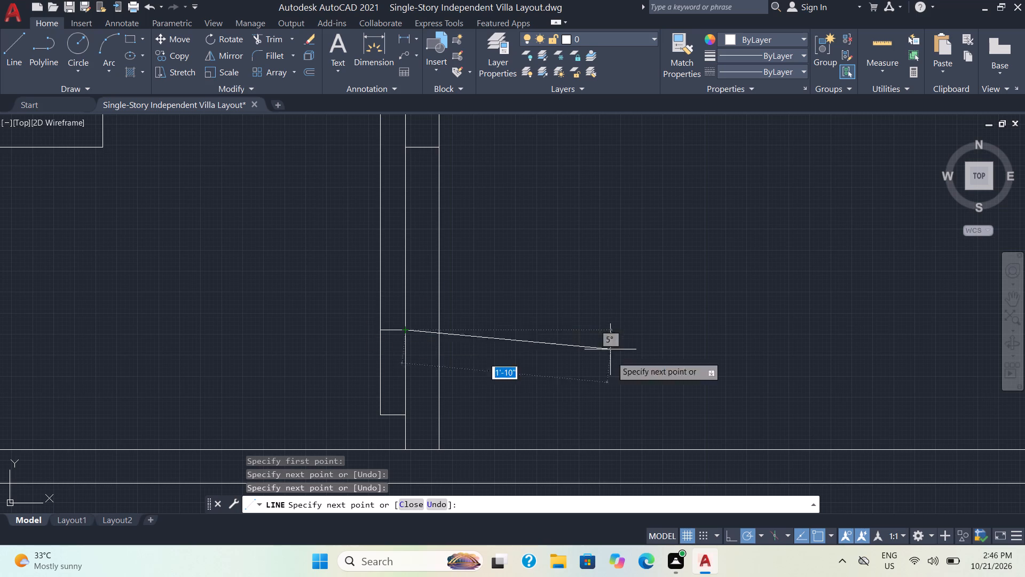
key("Escape")
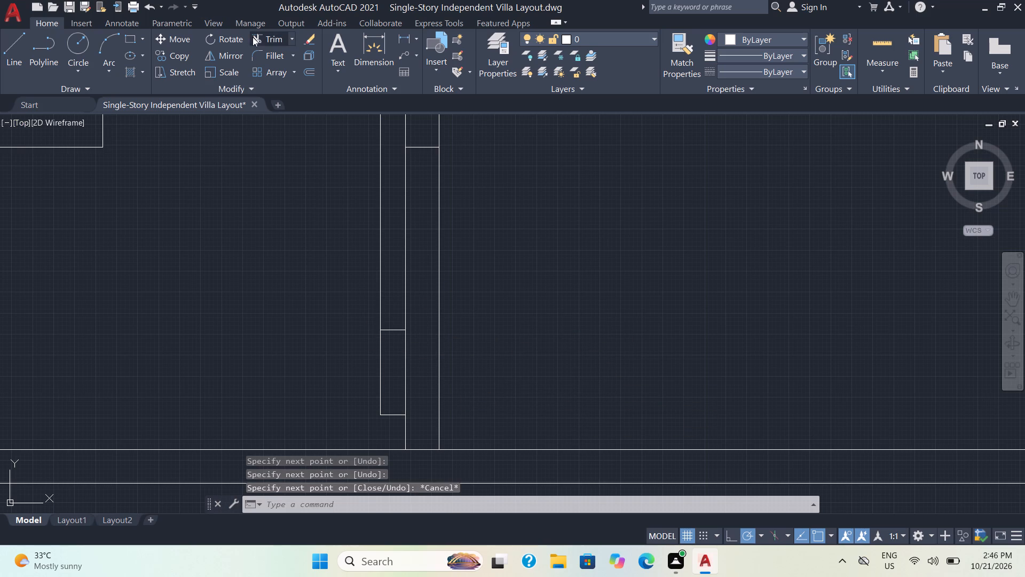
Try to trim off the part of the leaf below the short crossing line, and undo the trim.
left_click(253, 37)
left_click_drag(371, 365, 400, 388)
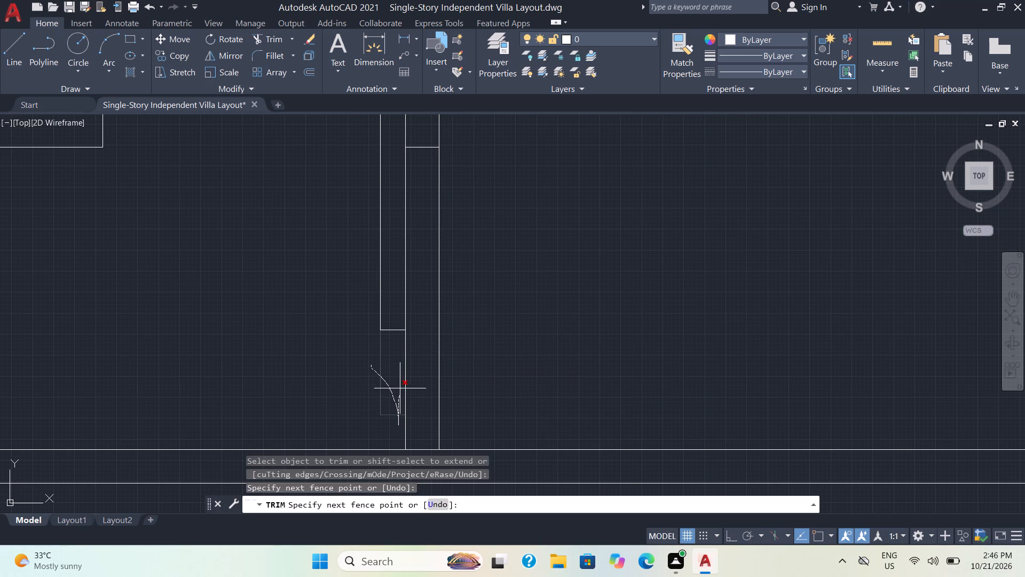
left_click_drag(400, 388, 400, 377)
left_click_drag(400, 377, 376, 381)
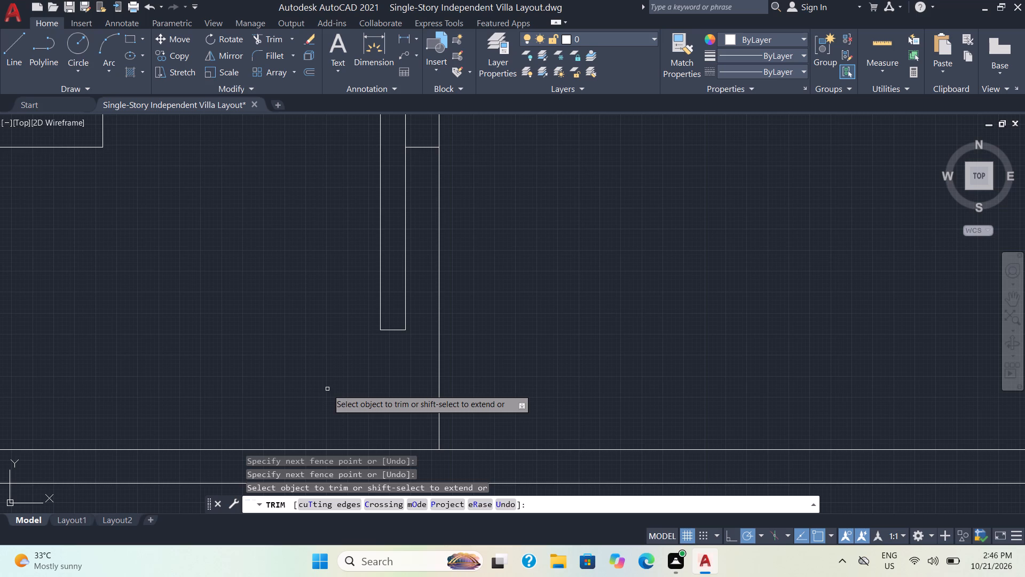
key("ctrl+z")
Trim off the leaf's left and bottom edges below the short crossing line, keeping the wall line intact.
scroll(412, 378, "down", 2)
scroll(401, 397, "up", 3)
left_click_drag(383, 338, 415, 397)
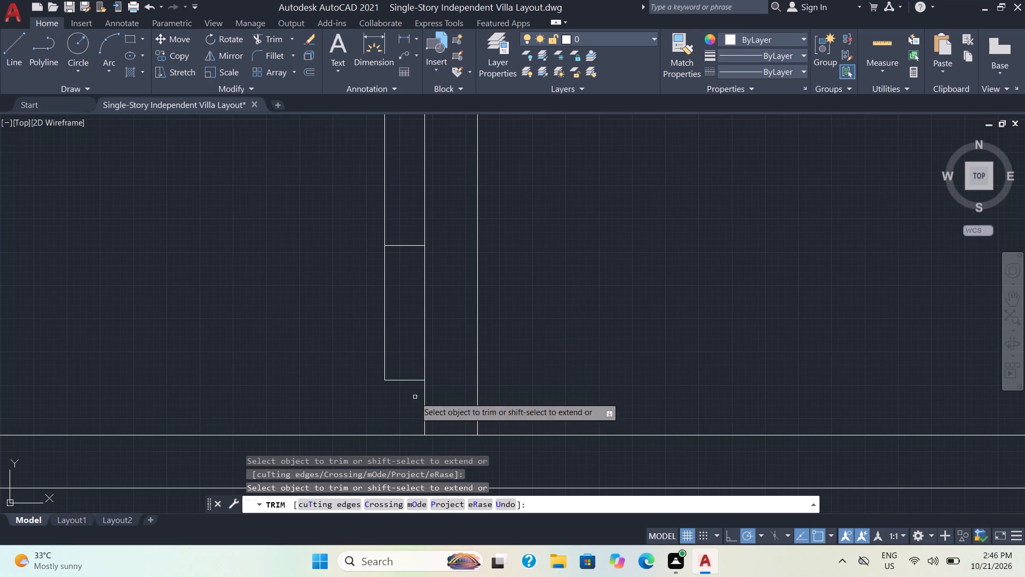
left_click_drag(415, 397, 415, 404)
left_click_drag(404, 373, 353, 307)
left_click_drag(372, 319, 407, 401)
scroll(380, 288, "down", 2)
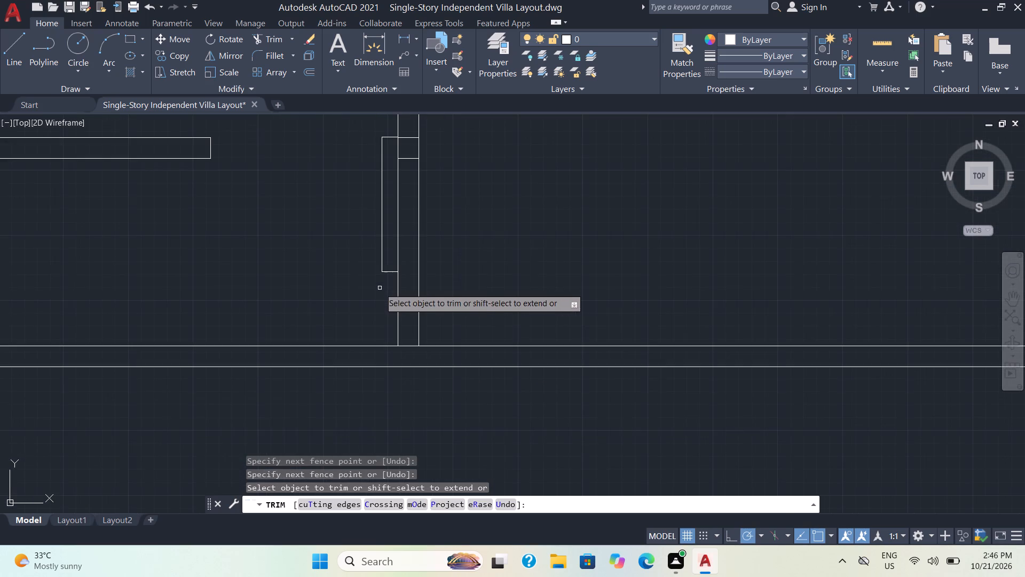
middle_click_drag(379, 285, 342, 328)
key("3")
key("2")
key("1")
key("Escape")
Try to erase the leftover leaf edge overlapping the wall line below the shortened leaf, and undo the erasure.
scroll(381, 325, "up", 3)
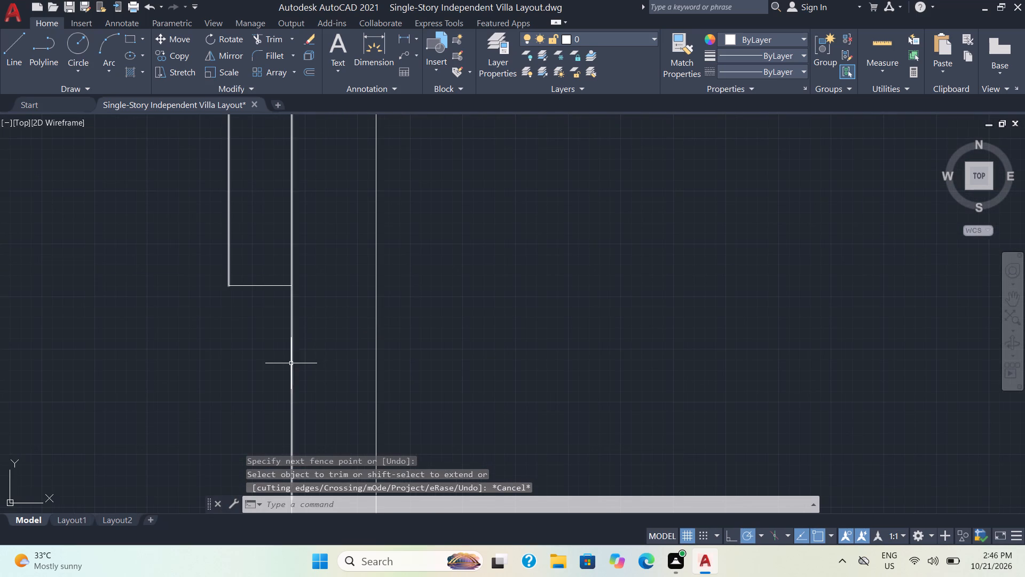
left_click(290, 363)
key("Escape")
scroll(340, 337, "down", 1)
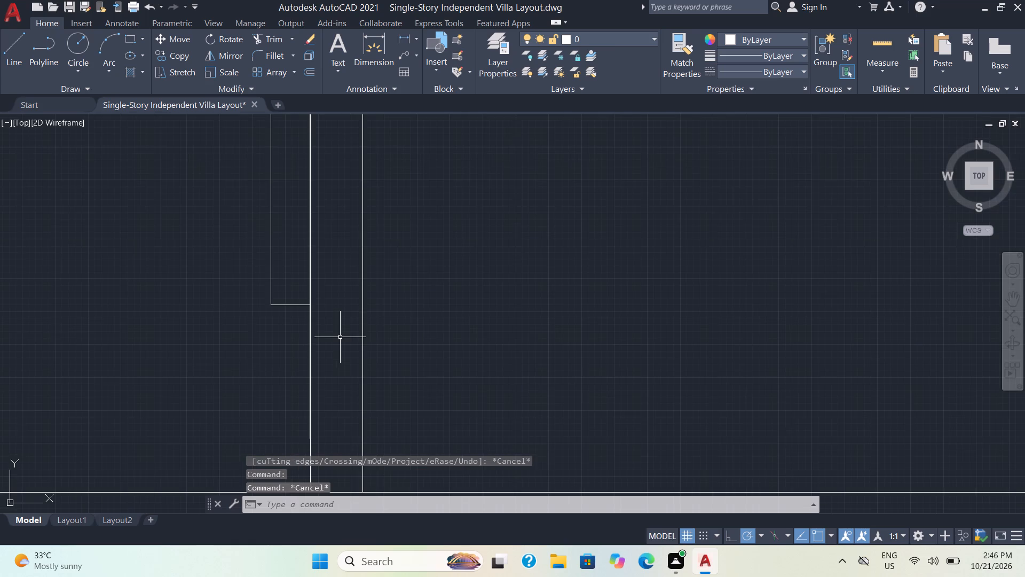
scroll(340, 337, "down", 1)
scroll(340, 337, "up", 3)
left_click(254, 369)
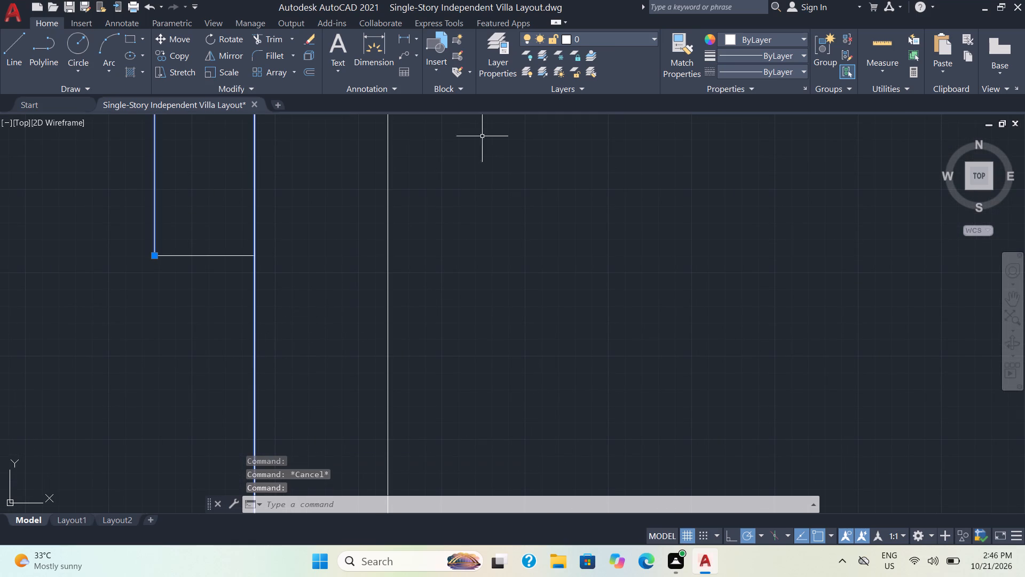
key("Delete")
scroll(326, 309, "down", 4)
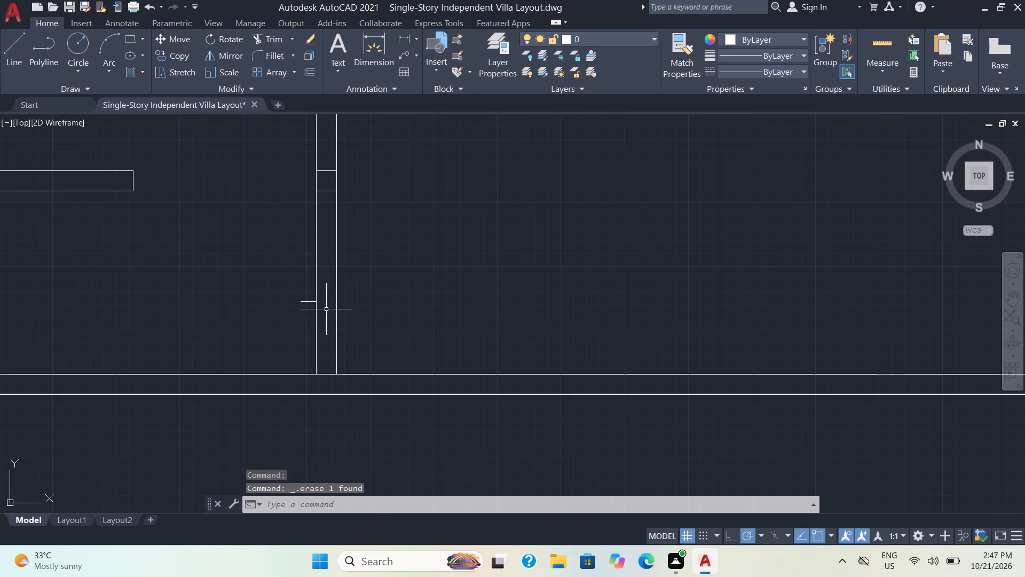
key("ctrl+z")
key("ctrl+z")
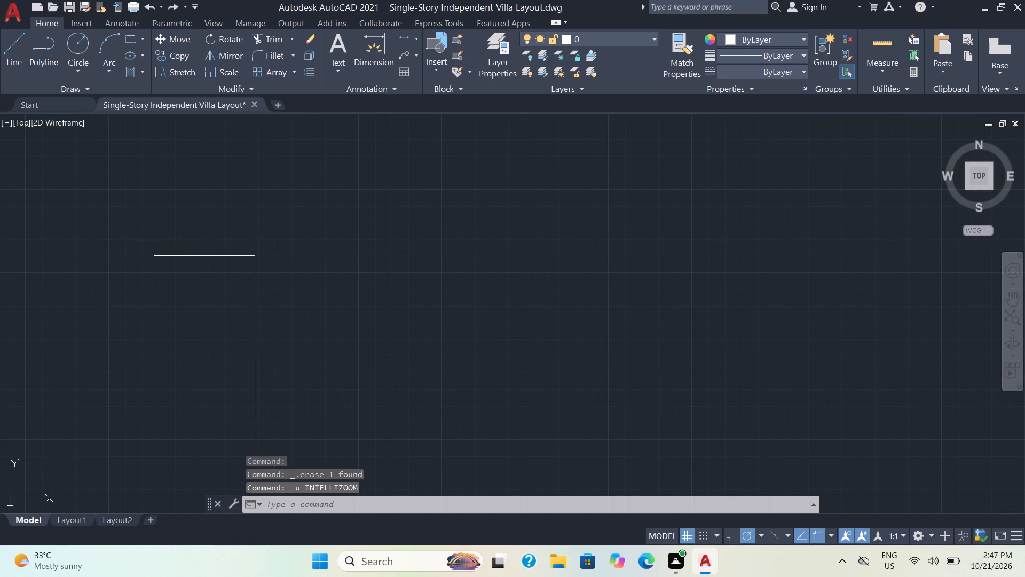
Erase the shortened door leaf outline and the leftover short crossing line beside the lower partition wall.
scroll(246, 278, "down", 3)
middle_click_drag(289, 255, 328, 401)
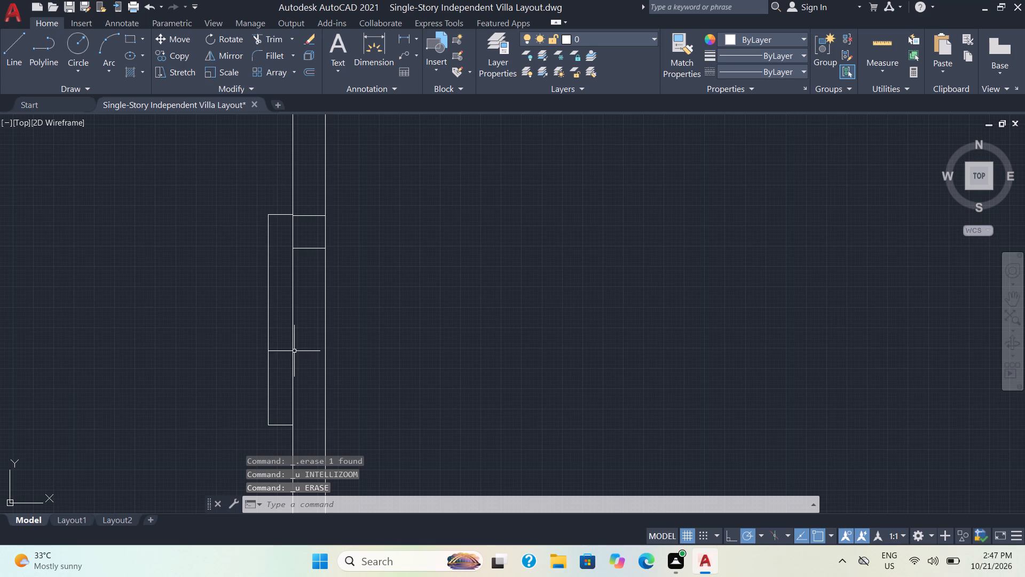
left_click(293, 355)
scroll(299, 391, "up", 1)
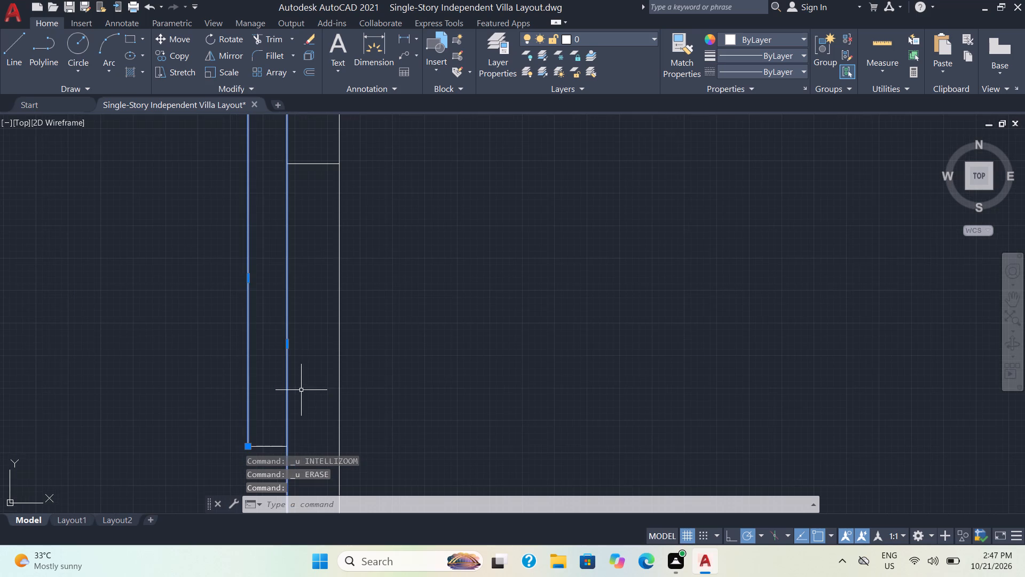
middle_click_drag(301, 390, 302, 319)
scroll(305, 331, "down", 3)
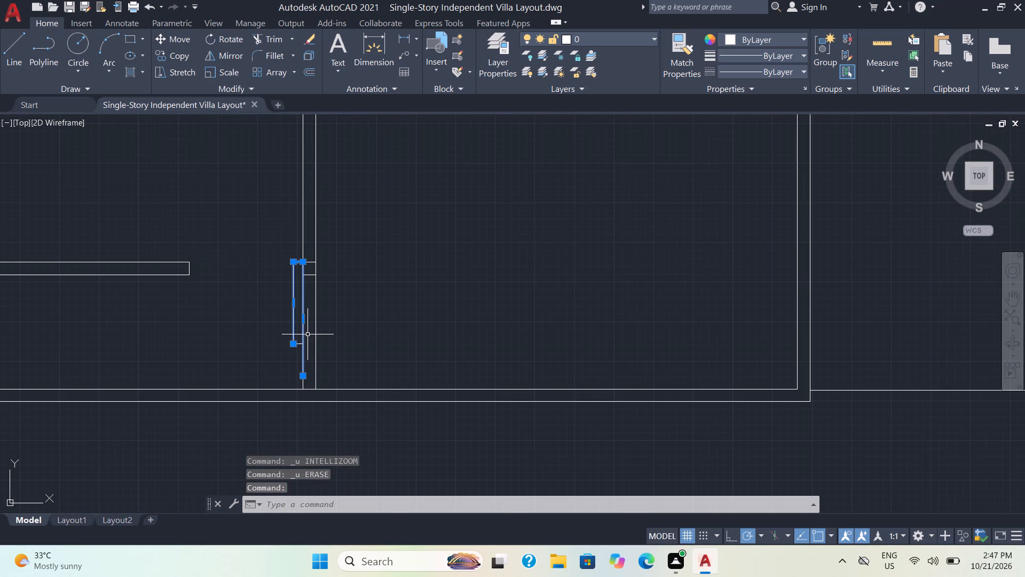
key("Escape")
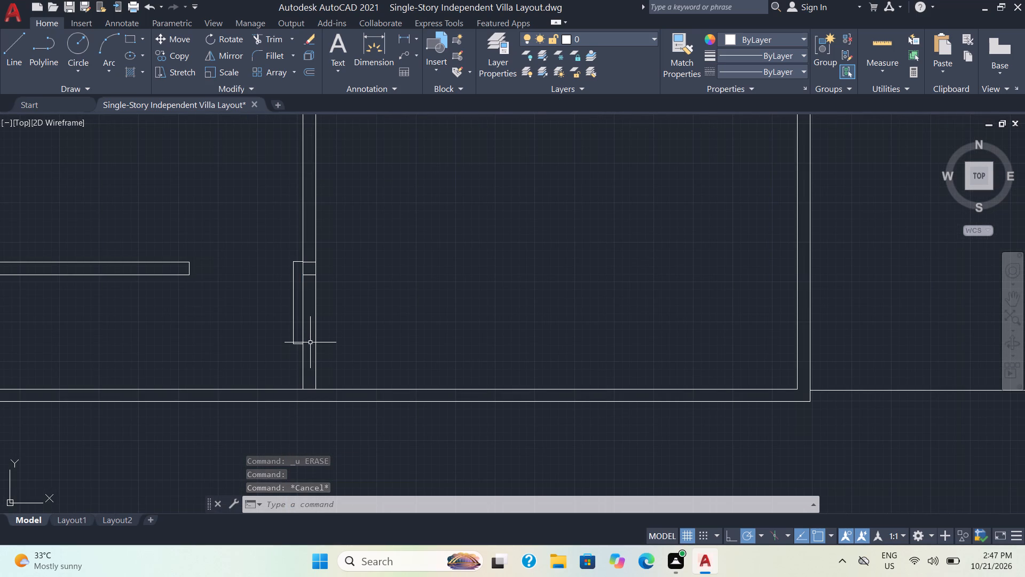
scroll(317, 362, "up", 2)
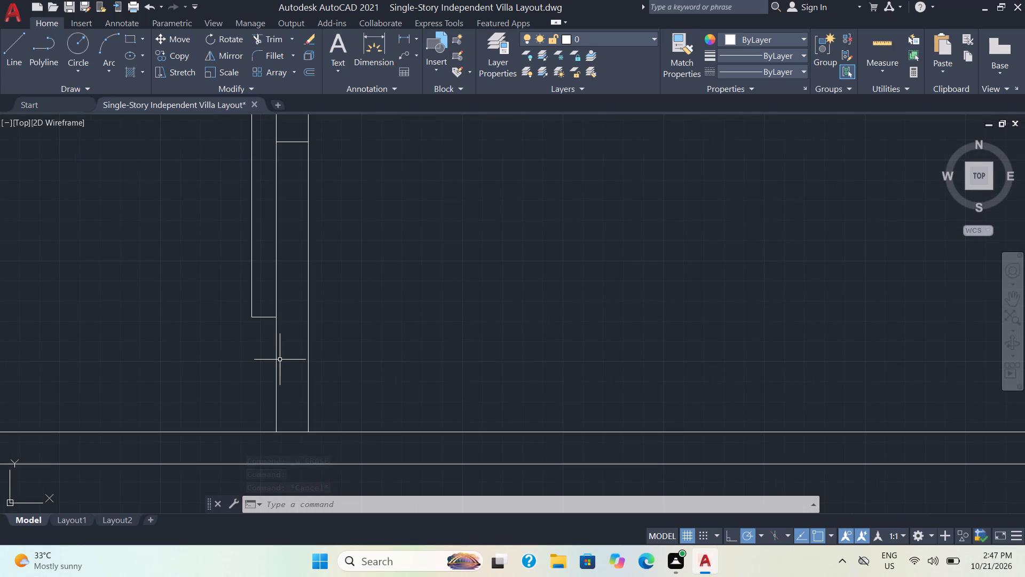
left_click(275, 363)
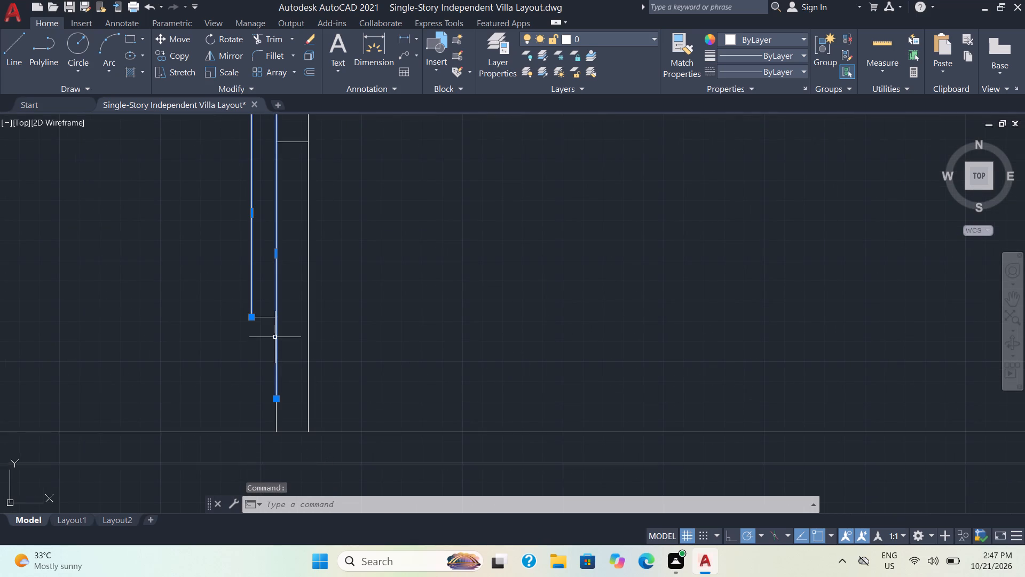
key("Delete")
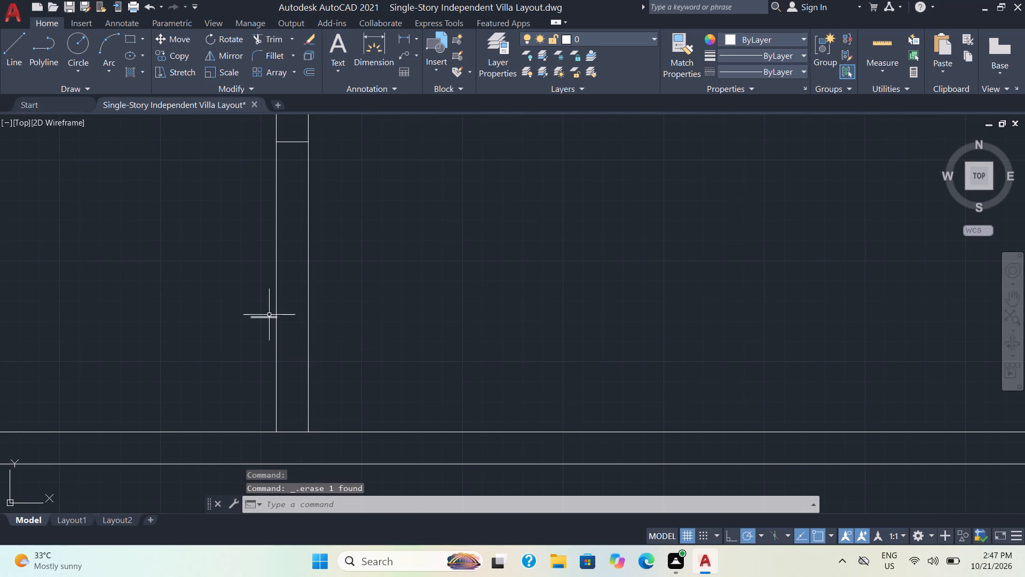
left_click(268, 319)
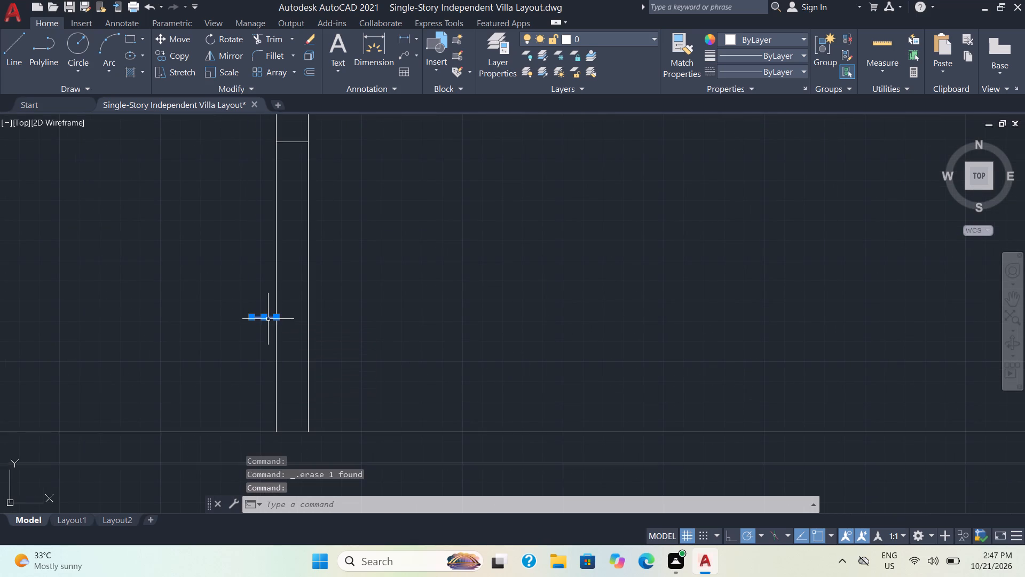
key("Delete")
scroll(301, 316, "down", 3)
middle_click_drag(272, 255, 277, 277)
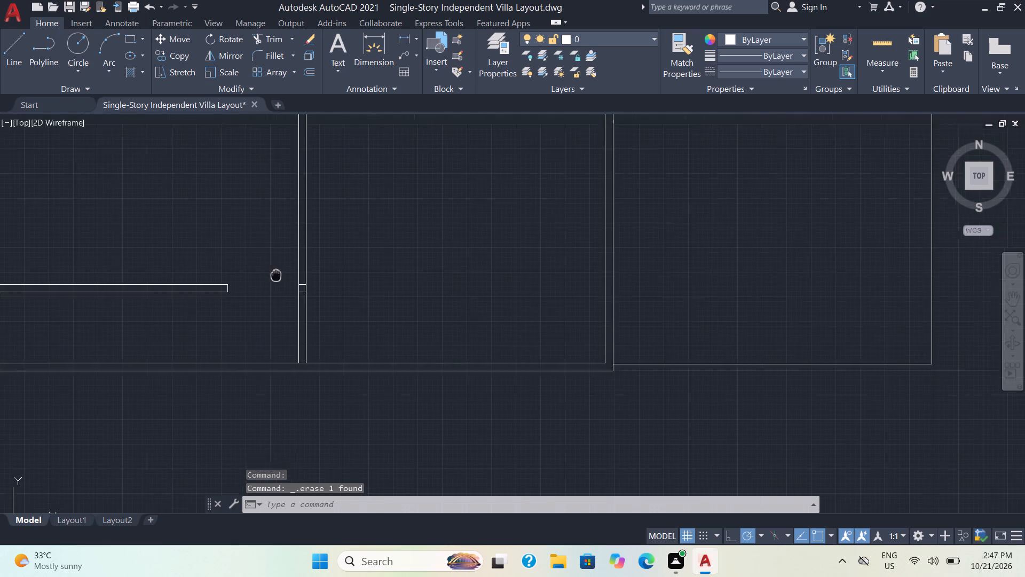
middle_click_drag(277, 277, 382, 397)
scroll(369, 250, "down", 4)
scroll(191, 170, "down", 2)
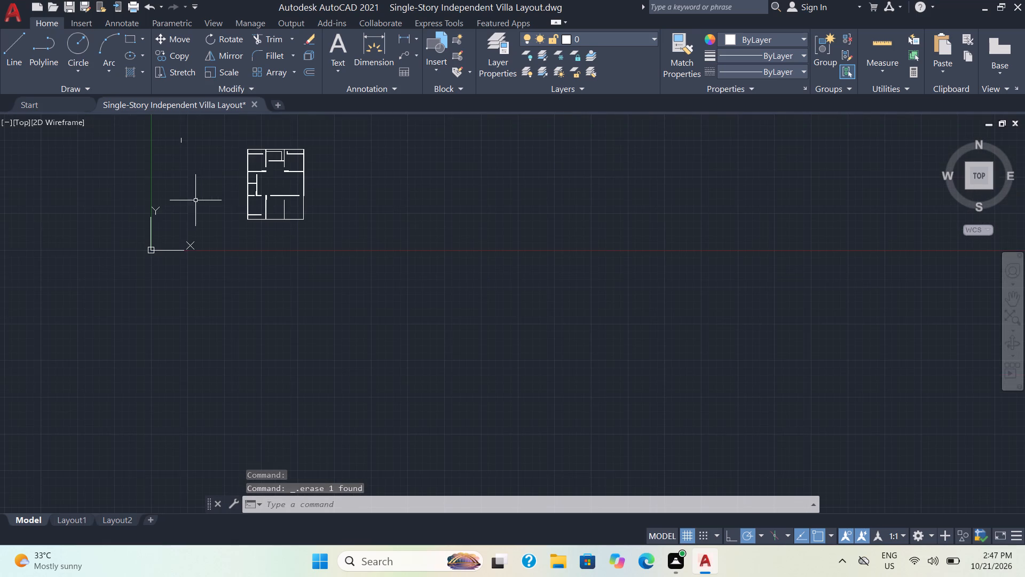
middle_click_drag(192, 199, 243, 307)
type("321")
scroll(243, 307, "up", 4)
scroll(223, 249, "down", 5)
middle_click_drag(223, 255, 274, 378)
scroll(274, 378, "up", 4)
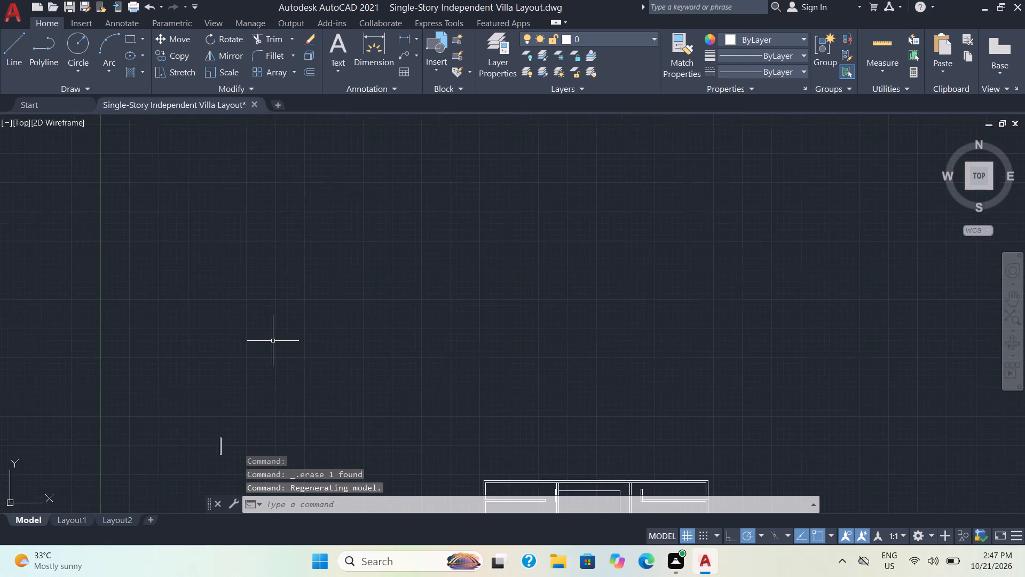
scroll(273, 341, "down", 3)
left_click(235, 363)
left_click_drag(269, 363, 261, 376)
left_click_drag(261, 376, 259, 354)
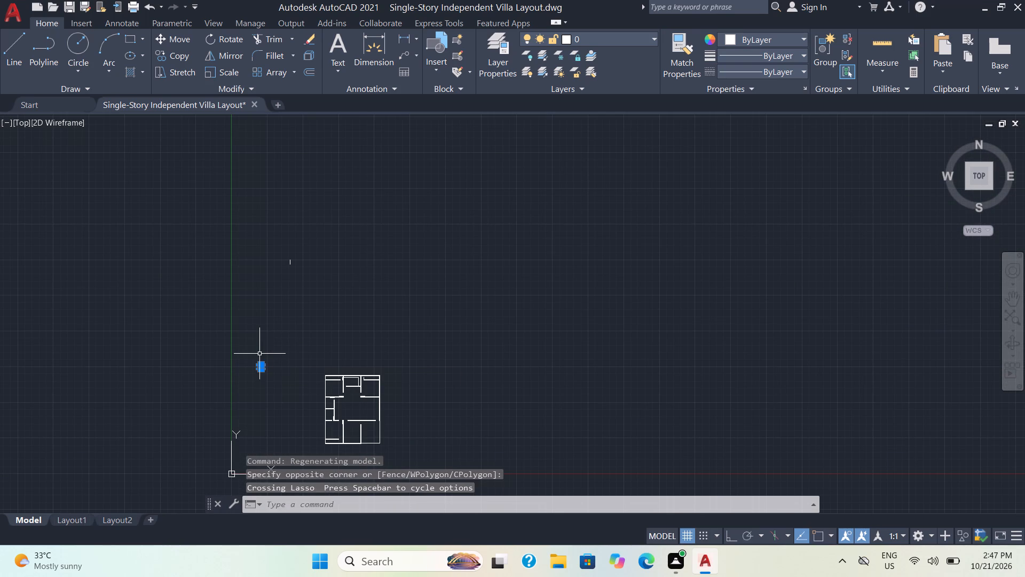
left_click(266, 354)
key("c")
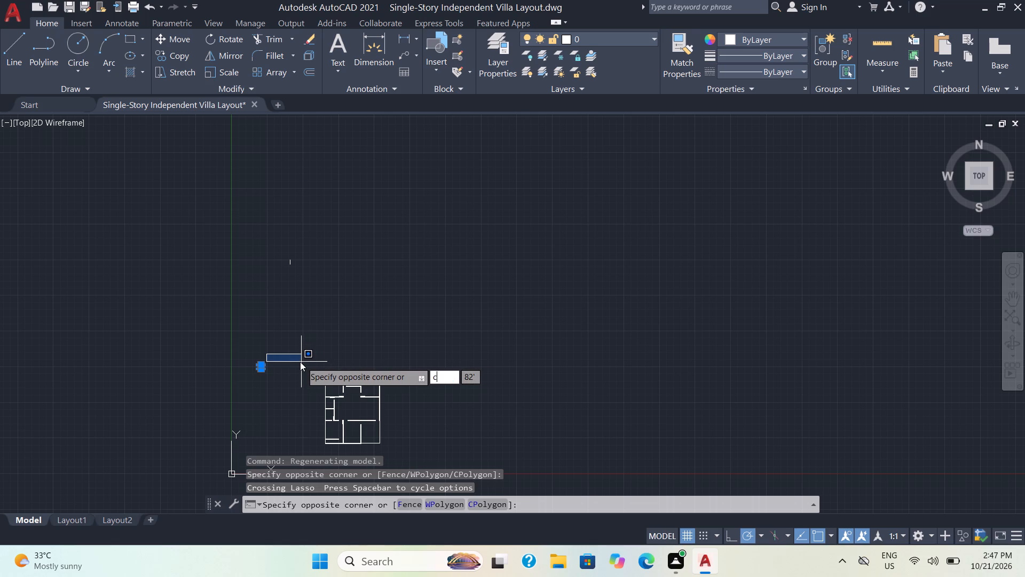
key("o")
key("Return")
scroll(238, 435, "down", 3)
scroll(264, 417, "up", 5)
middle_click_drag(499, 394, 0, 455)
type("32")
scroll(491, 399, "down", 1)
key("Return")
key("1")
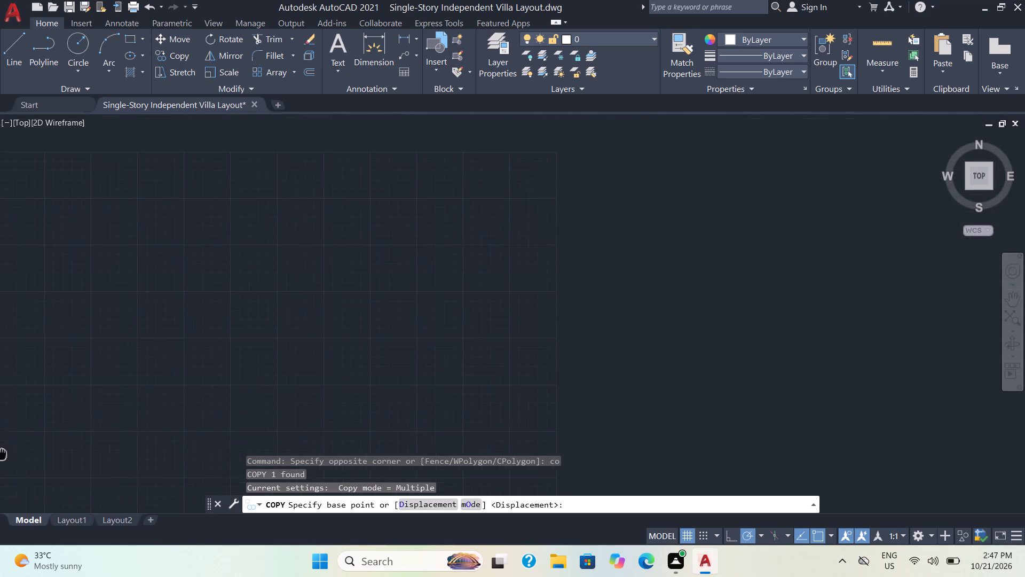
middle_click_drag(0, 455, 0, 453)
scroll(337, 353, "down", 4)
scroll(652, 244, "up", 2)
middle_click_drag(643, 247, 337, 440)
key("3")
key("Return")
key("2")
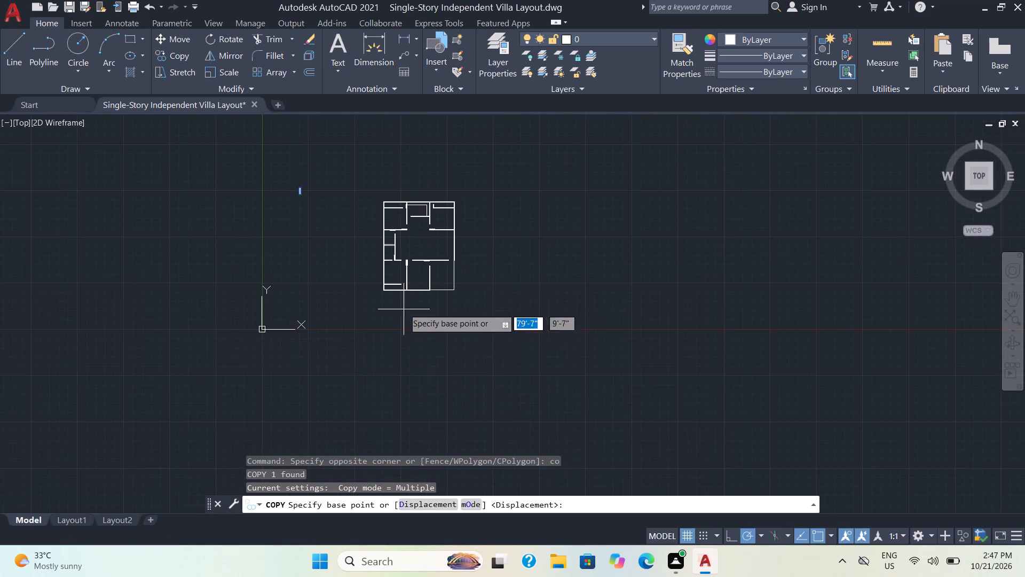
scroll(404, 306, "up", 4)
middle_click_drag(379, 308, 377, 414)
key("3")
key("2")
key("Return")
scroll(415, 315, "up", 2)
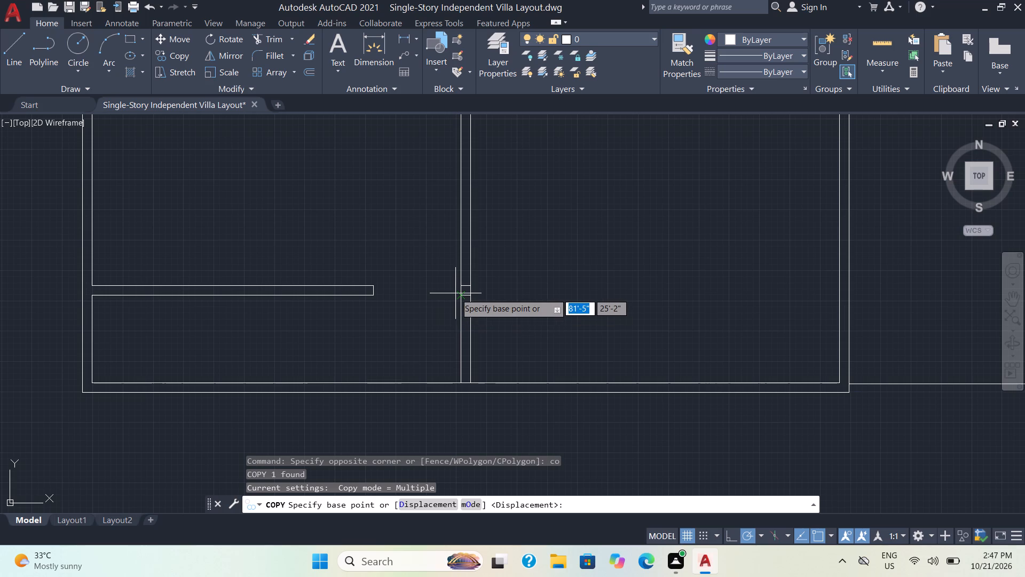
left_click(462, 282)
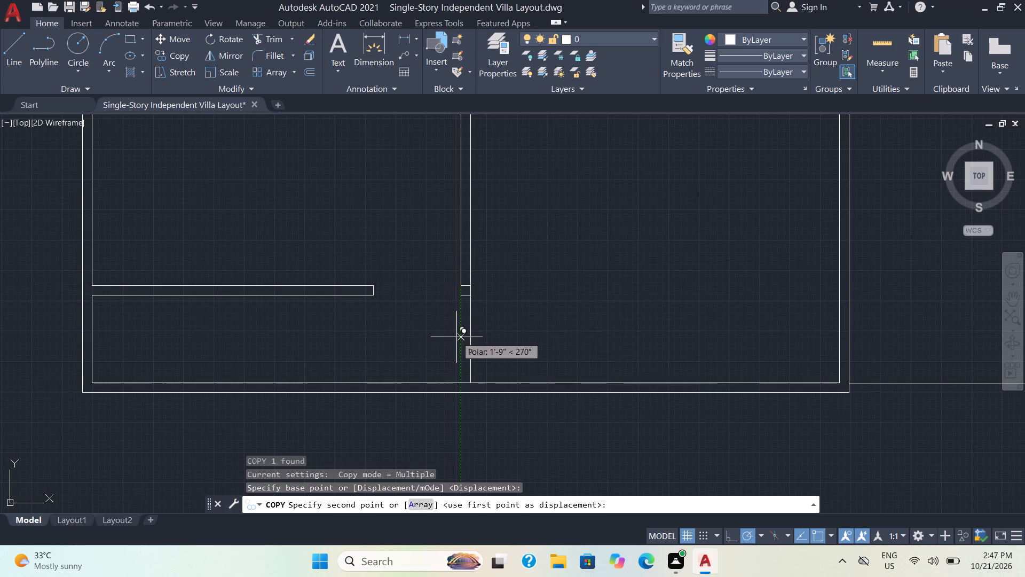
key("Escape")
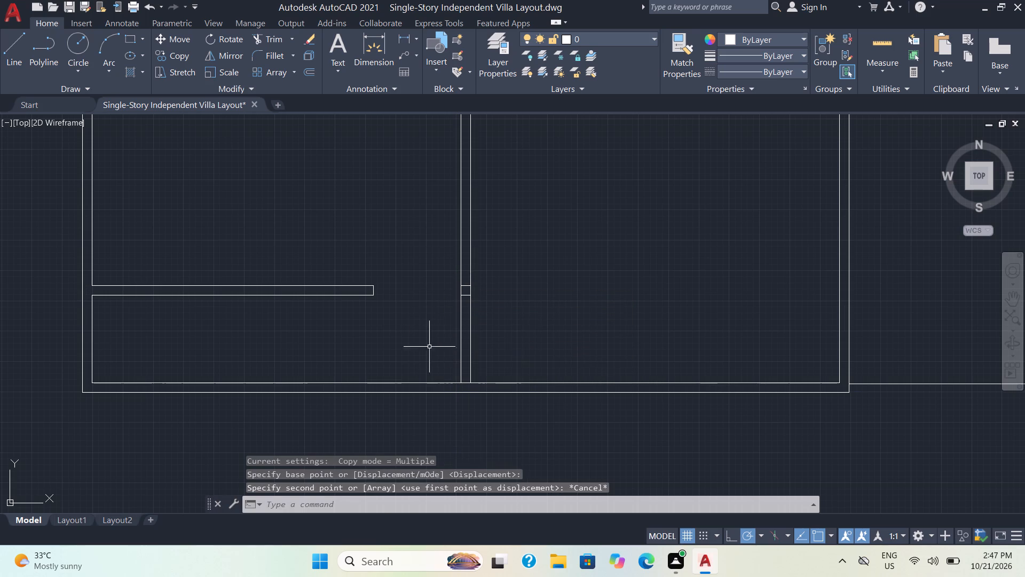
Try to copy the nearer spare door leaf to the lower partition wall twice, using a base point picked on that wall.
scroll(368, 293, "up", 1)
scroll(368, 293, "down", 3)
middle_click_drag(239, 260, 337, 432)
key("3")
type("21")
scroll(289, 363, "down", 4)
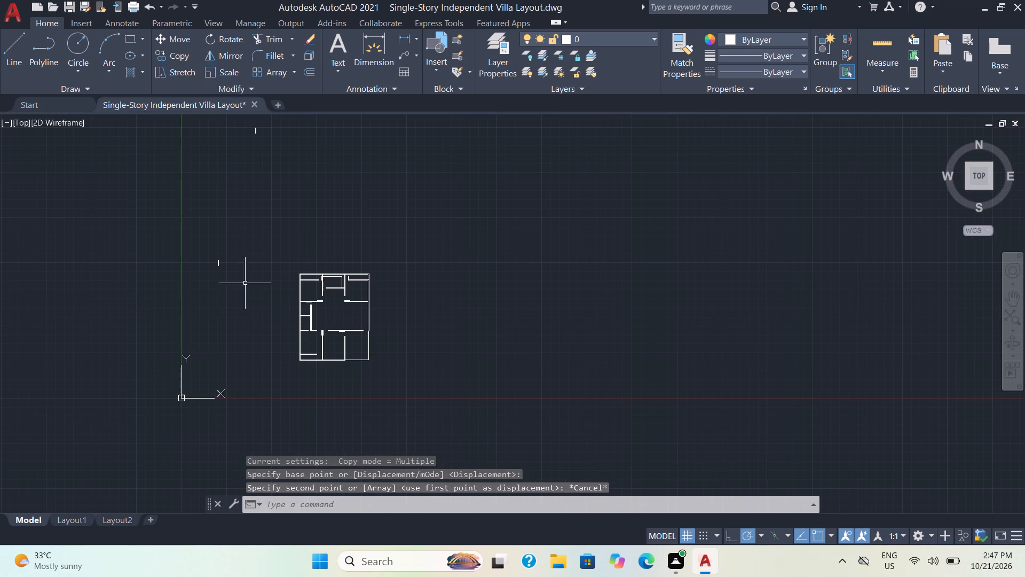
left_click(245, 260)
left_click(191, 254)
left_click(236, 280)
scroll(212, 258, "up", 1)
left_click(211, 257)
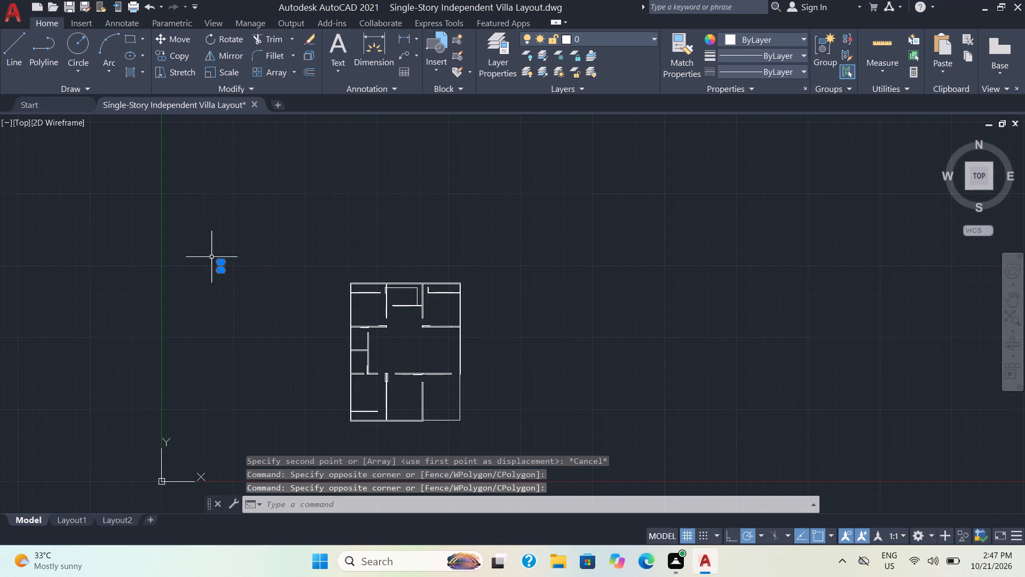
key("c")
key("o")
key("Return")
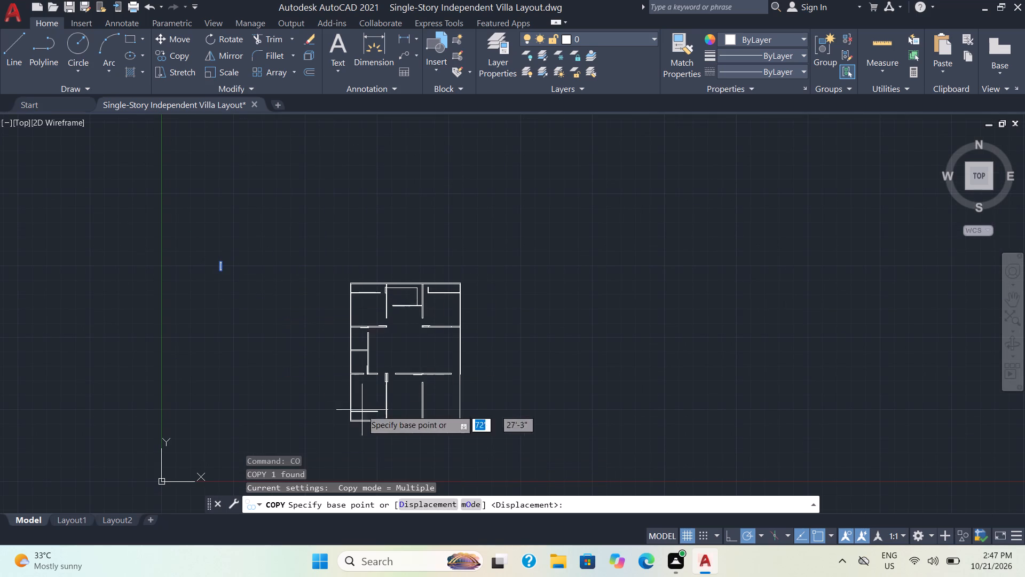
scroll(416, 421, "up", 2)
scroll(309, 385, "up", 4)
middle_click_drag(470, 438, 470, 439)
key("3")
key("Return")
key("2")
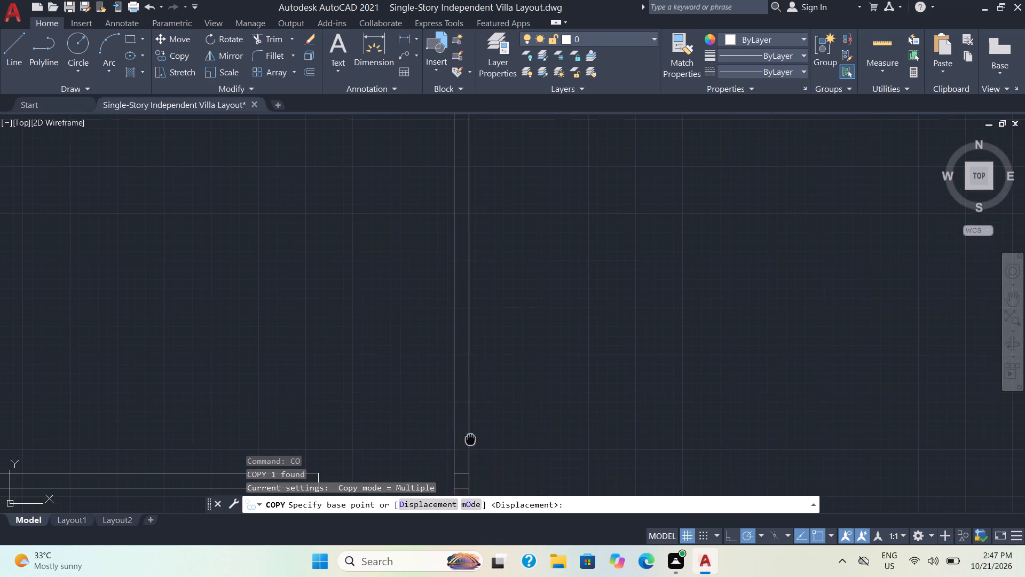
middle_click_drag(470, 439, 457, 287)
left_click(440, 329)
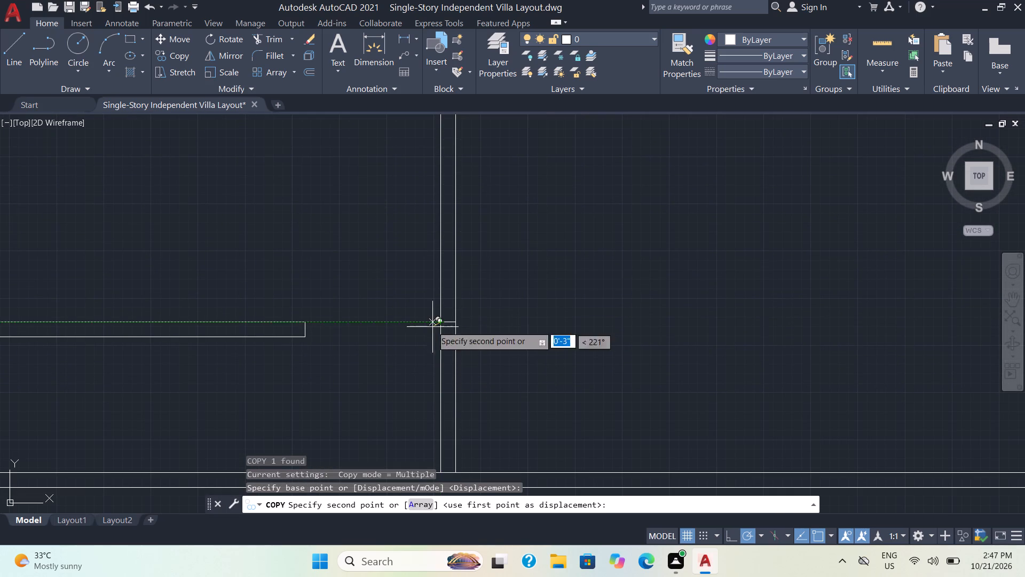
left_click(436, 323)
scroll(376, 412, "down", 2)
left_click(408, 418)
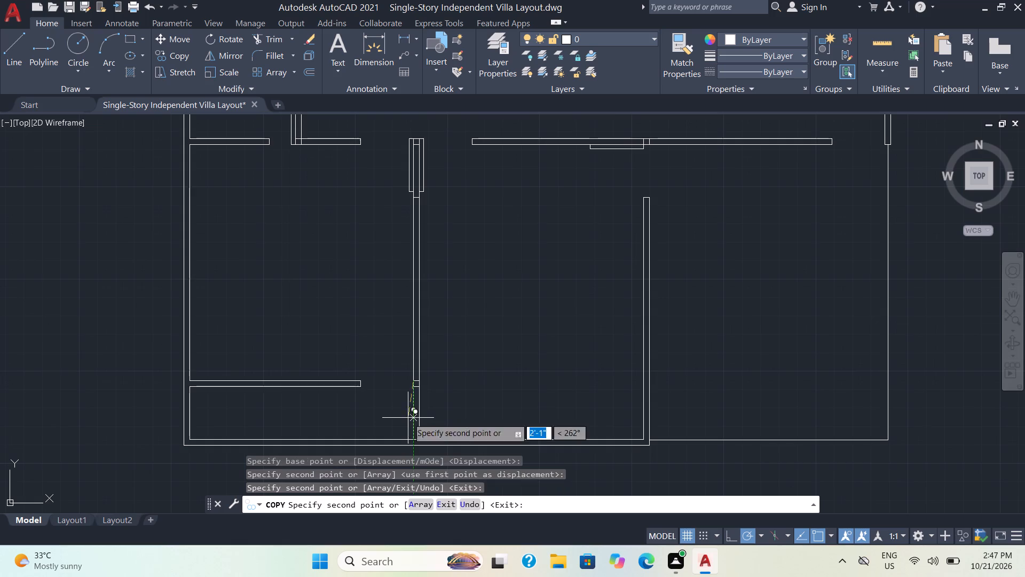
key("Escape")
Erase the nearer spare door leaf outside the plan together with its two overlapping stray copies.
scroll(316, 321, "down", 4)
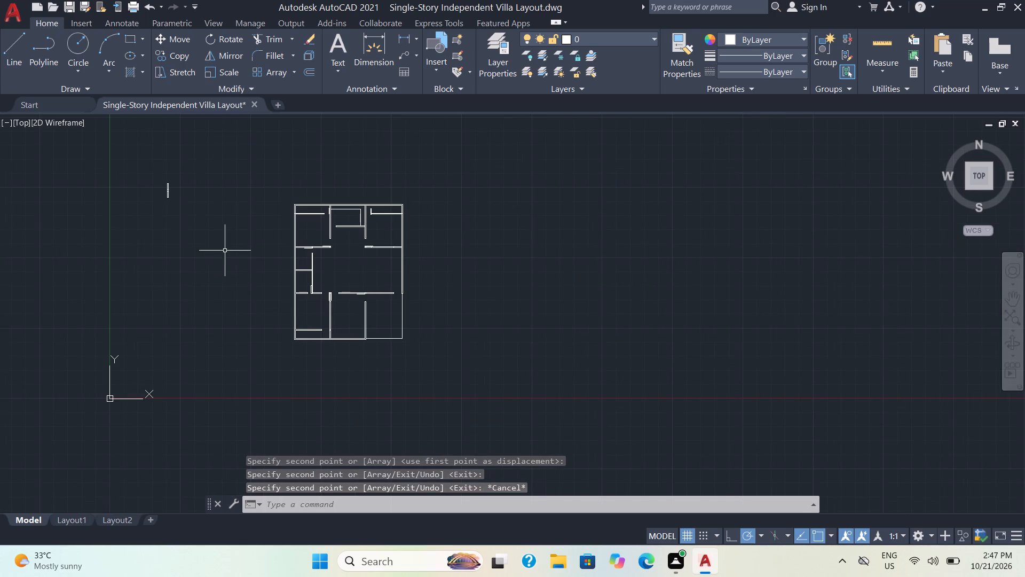
scroll(179, 202, "up", 2)
middle_click_drag(187, 212, 283, 314)
key("5")
scroll(239, 306, "up", 3)
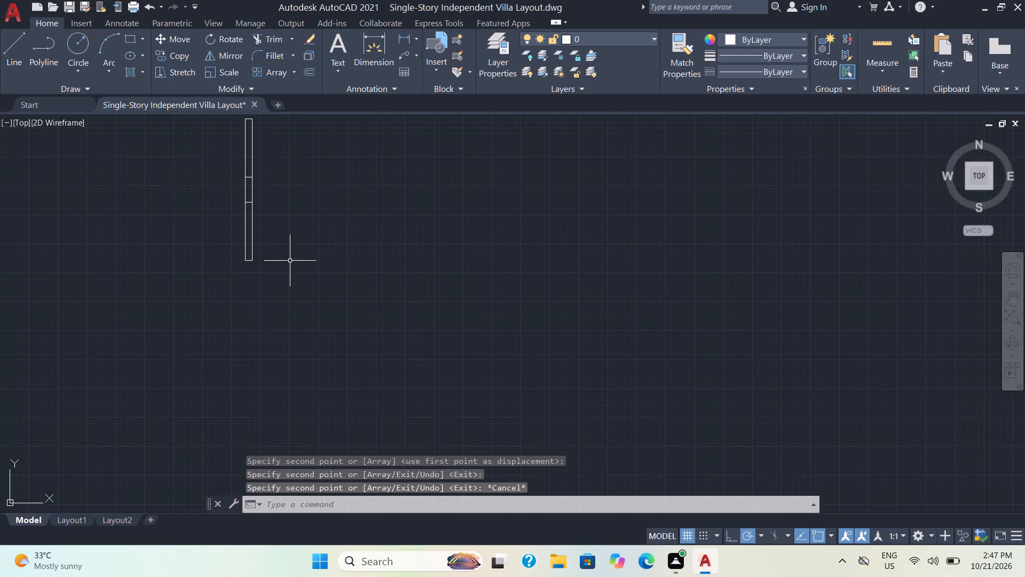
scroll(290, 260, "down", 2)
scroll(412, 229, "down", 1)
left_click(338, 253)
left_click(281, 216)
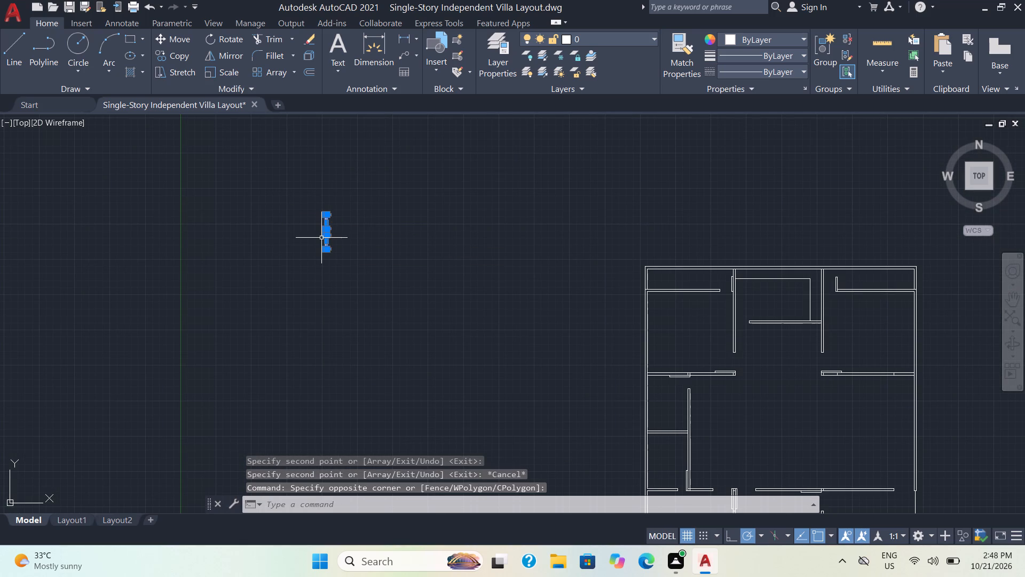
key("Delete")
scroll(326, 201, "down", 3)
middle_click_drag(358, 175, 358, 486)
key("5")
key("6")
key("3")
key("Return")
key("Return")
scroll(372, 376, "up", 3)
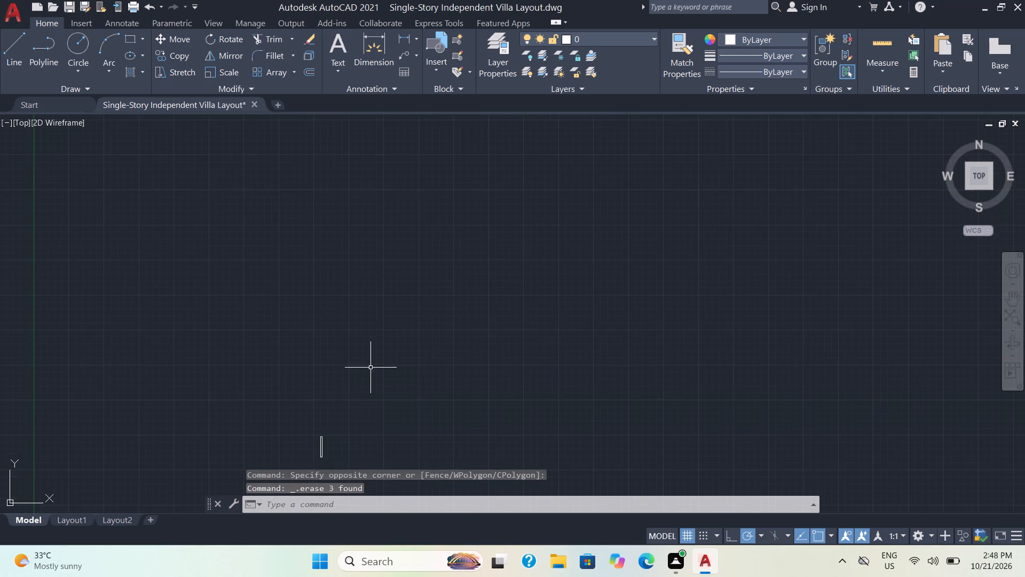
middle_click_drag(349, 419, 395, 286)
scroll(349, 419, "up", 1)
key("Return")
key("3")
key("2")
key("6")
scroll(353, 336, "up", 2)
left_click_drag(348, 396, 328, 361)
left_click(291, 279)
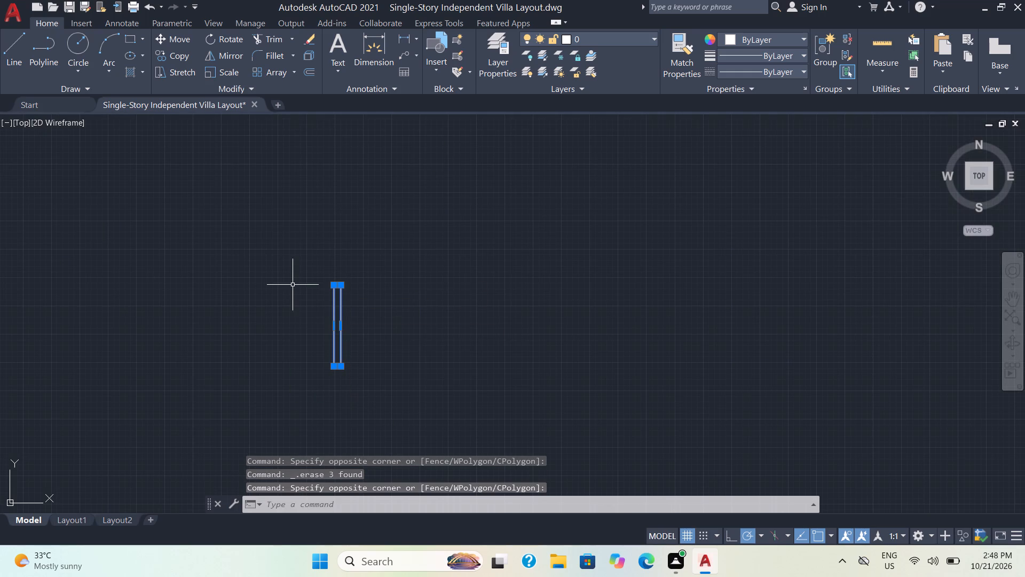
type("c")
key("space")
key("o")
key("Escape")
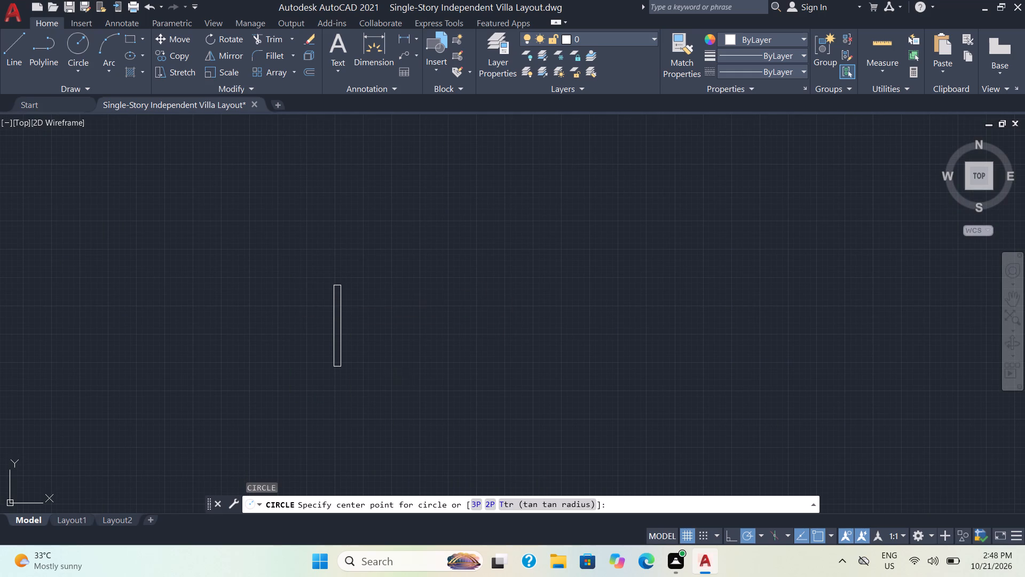
Copy the spare door leaf outside the plan onto the lower partition wall, flush against its face beside the bottom opening.
left_click_drag(447, 425, 375, 341)
key("2")
left_click(307, 250)
type("co")
key("Return")
scroll(327, 302, "down", 4)
scroll(356, 310, "up", 1)
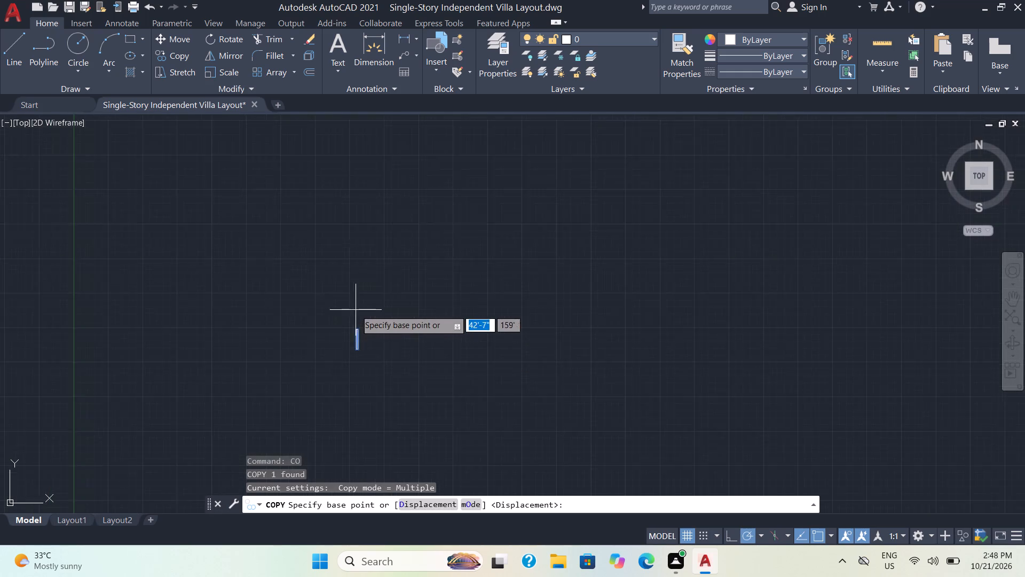
scroll(356, 310, "up", 2)
left_click(353, 394)
scroll(421, 425, "down", 5)
key("3")
key("Return")
middle_click_drag(517, 458, 517, 454)
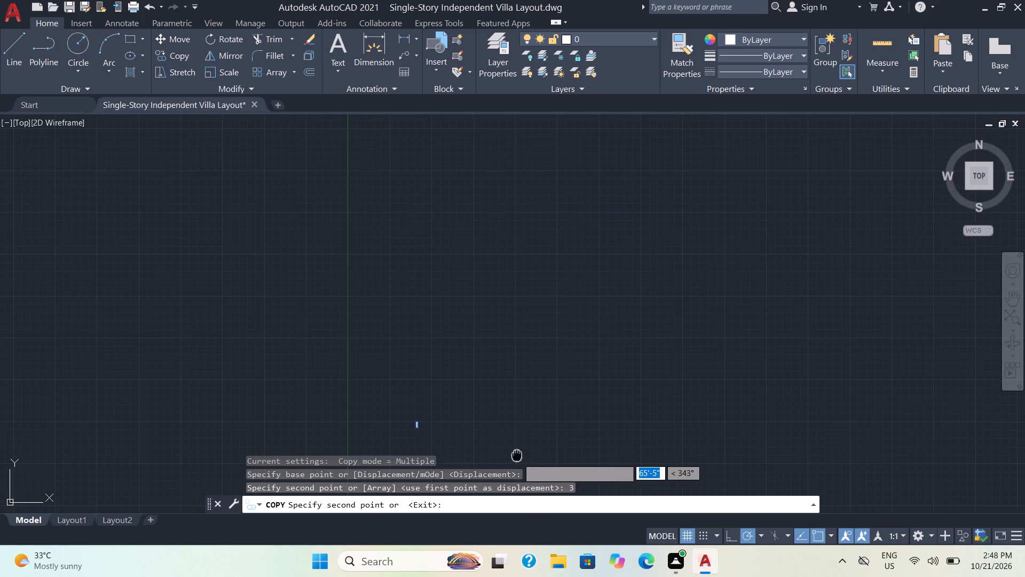
middle_click_drag(517, 454, 169, 212)
key("2")
key("6")
scroll(111, 373, "up", 4)
middle_click_drag(185, 434, 189, 408)
type("32")
key("Return")
key("Return")
key("Return")
key("Return")
key("Return")
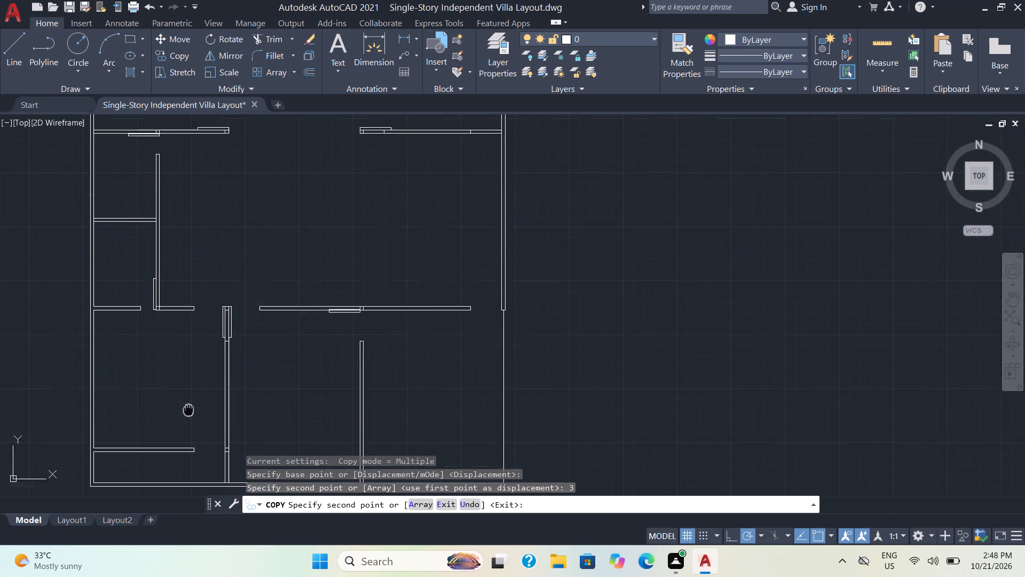
middle_click_drag(189, 408, 203, 269)
scroll(232, 320, "up", 3)
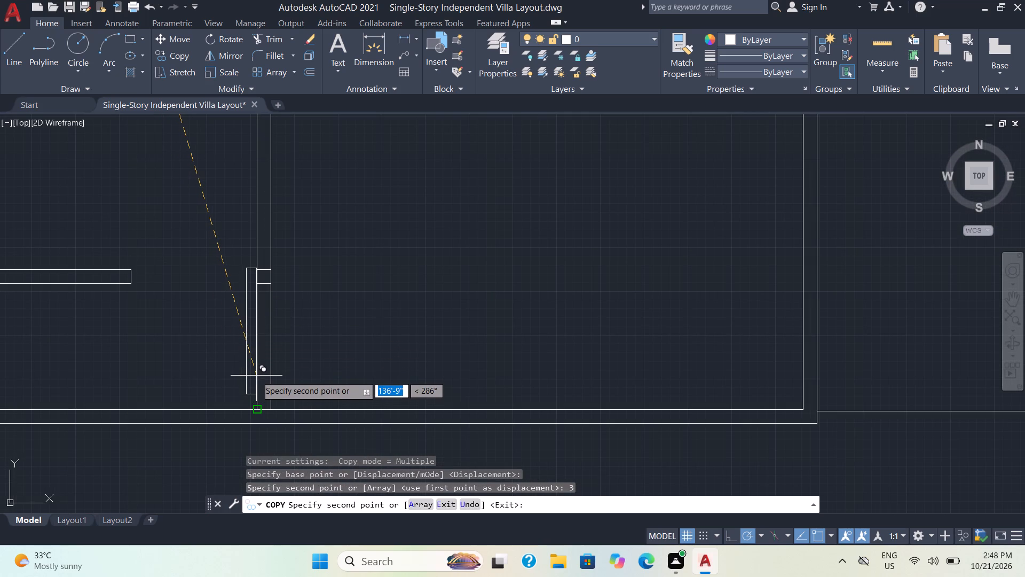
scroll(248, 373, "up", 1)
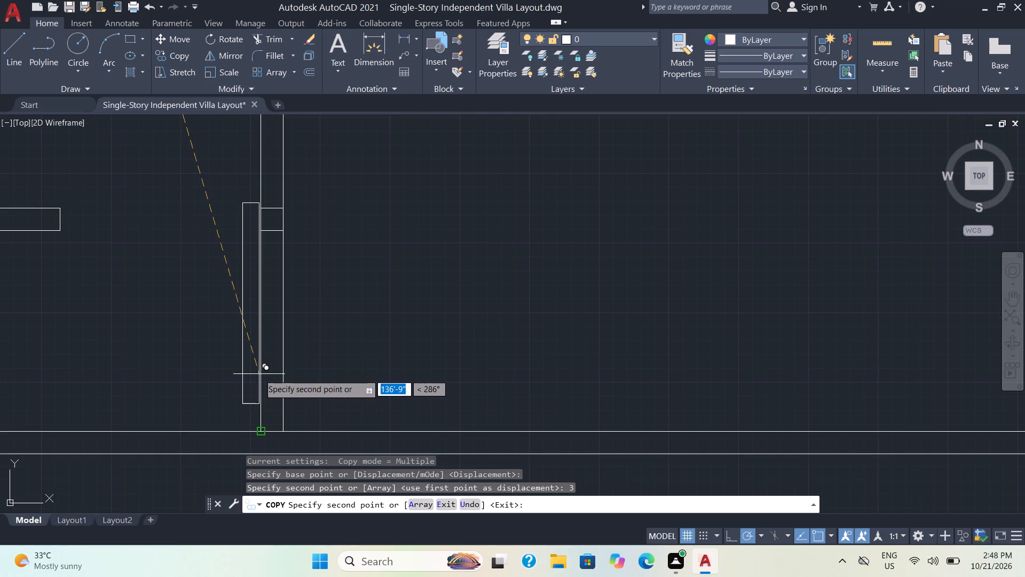
left_click(261, 378)
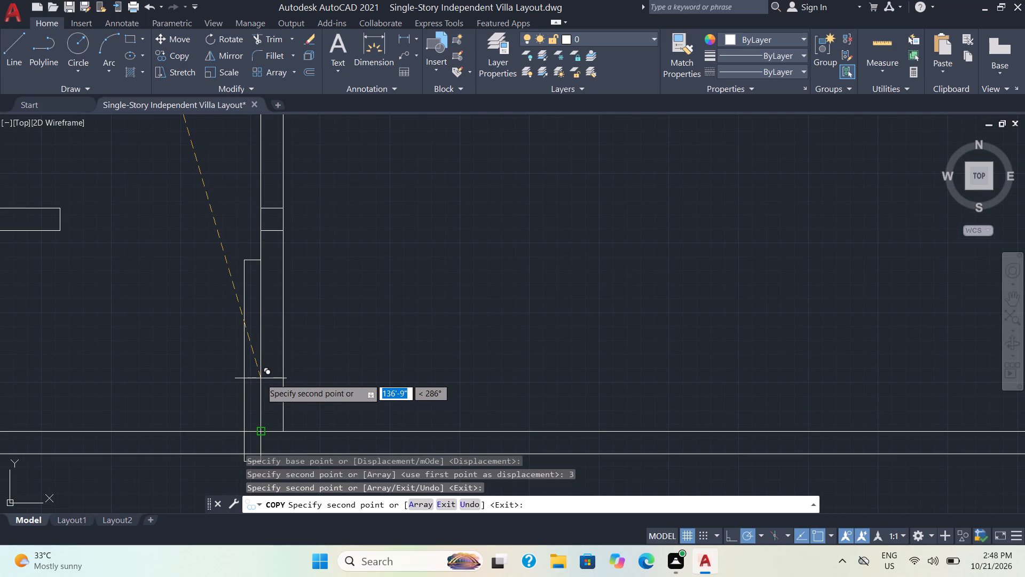
key("Escape")
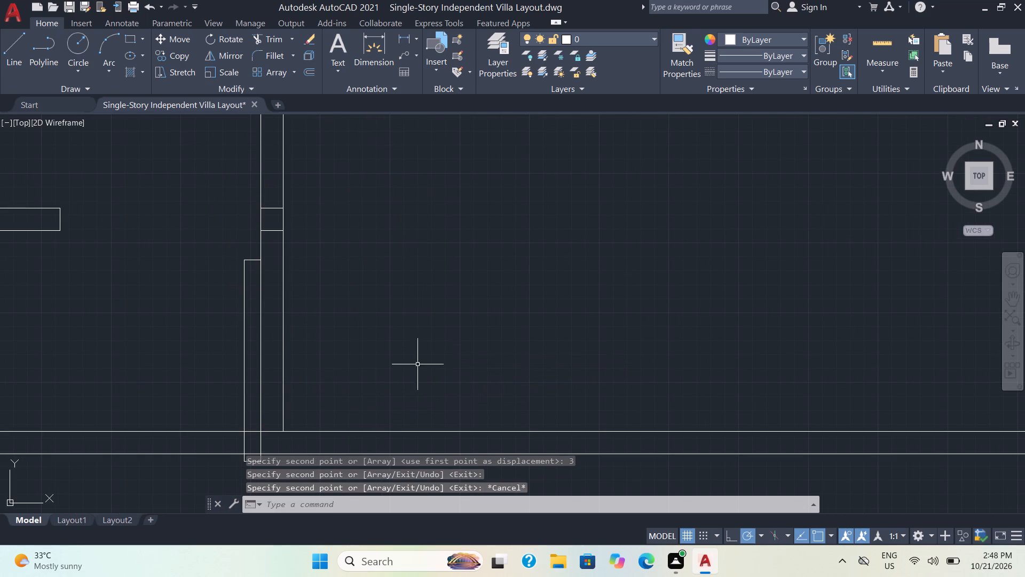
Move the copied leaf about 9" straight up along the wall, aligning its top edge with the wall's upper crossing line.
scroll(417, 364, "up", 1)
left_click(138, 337)
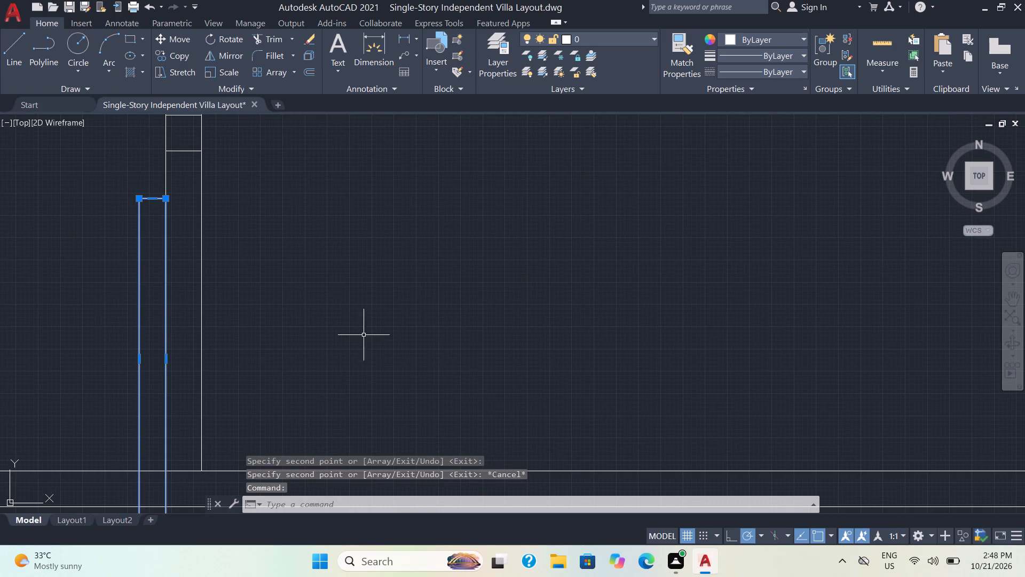
key("m")
key("Return")
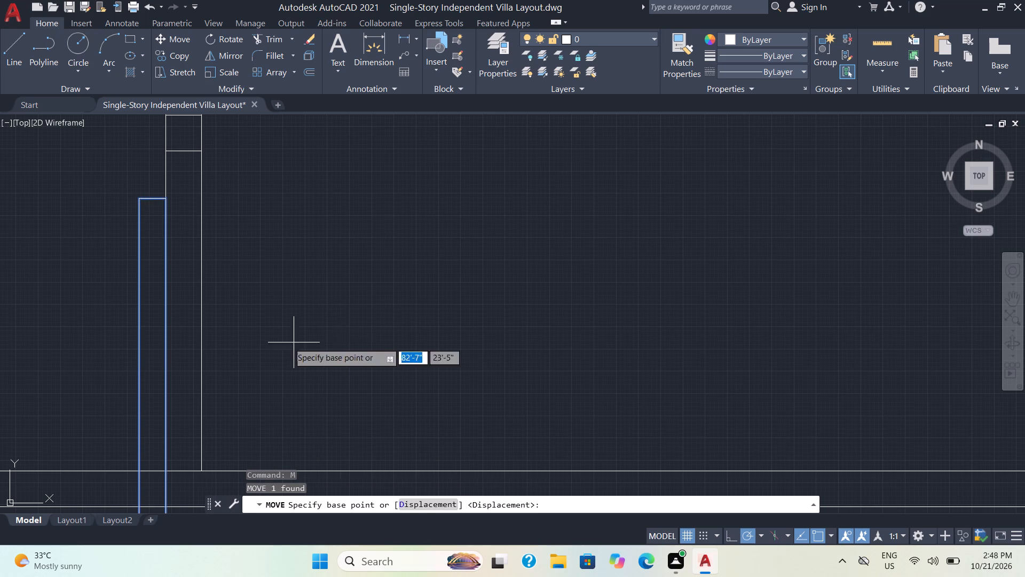
left_click(143, 202)
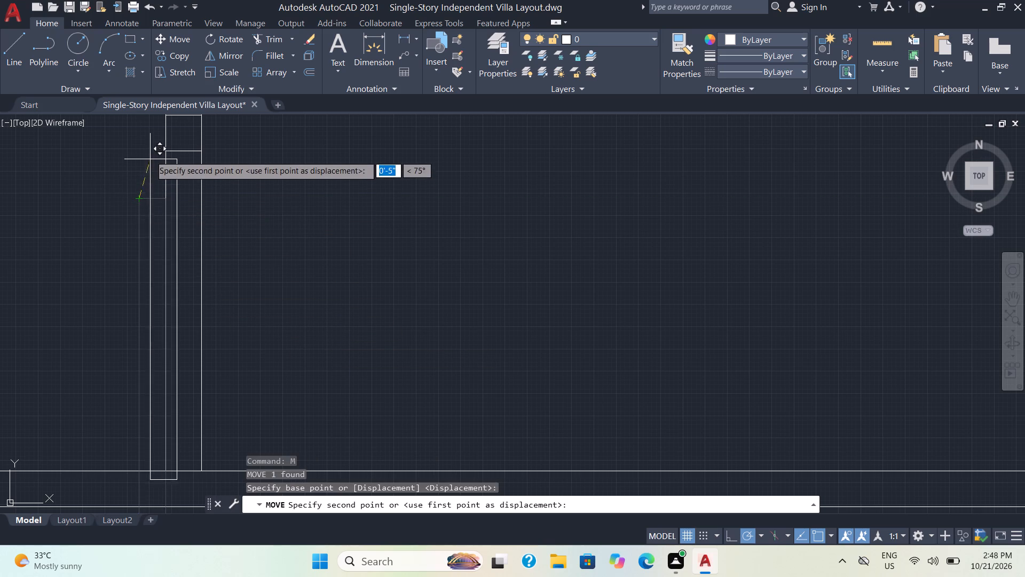
middle_click_drag(135, 121, 153, 160)
key("5")
key("6")
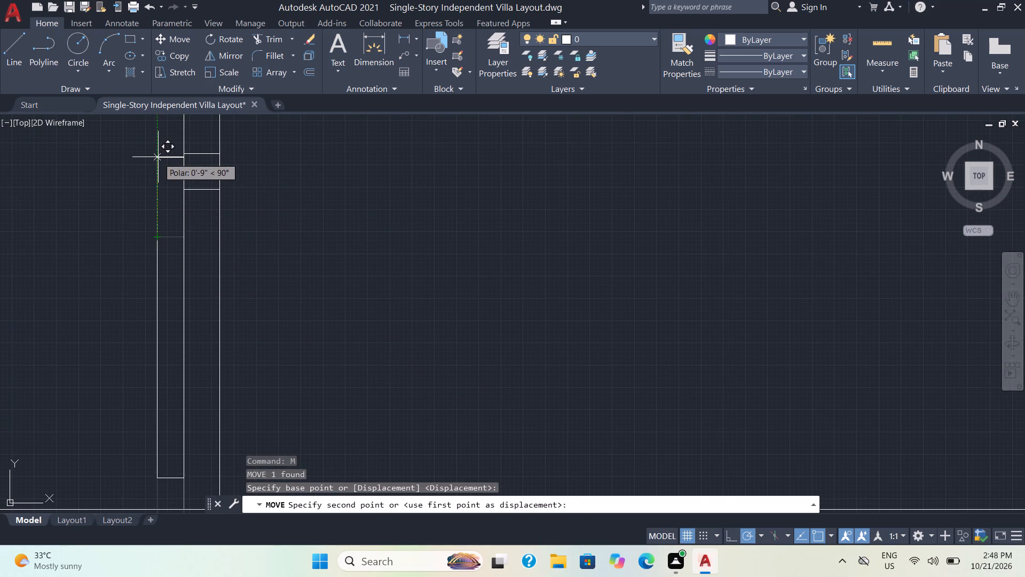
scroll(160, 156, "up", 1)
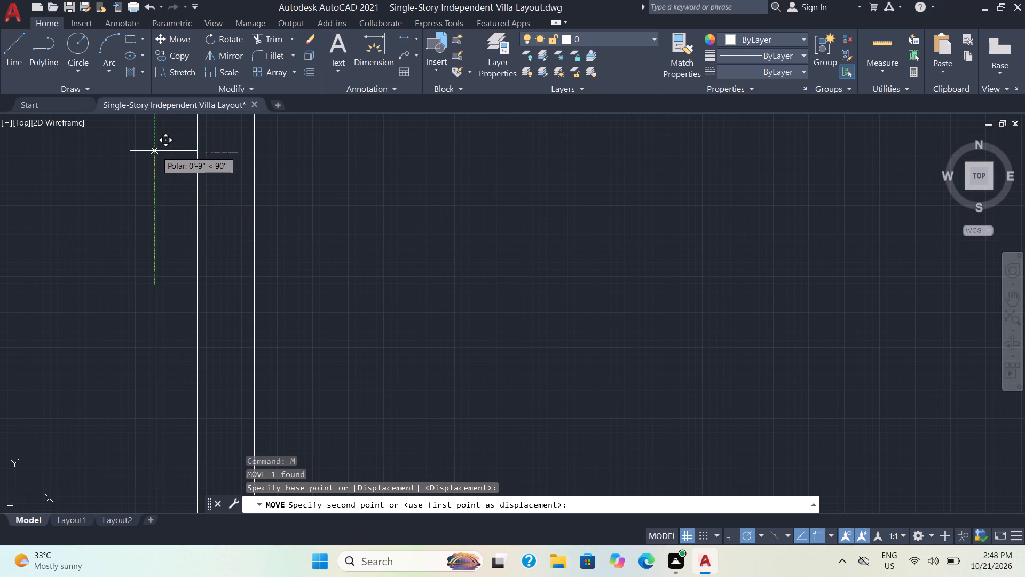
left_click(157, 152)
scroll(238, 351, "down", 2)
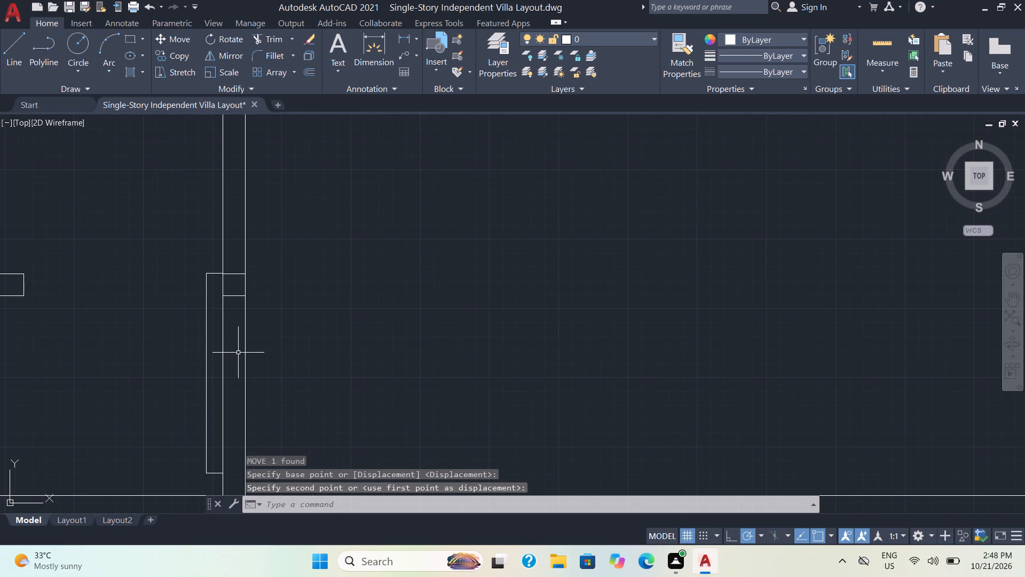
Draw a short horizontal line across the moved door leaf above its bottom edge, from its outer edge to the wall face.
middle_click_drag(237, 372, 211, 280)
type("32")
key("Return")
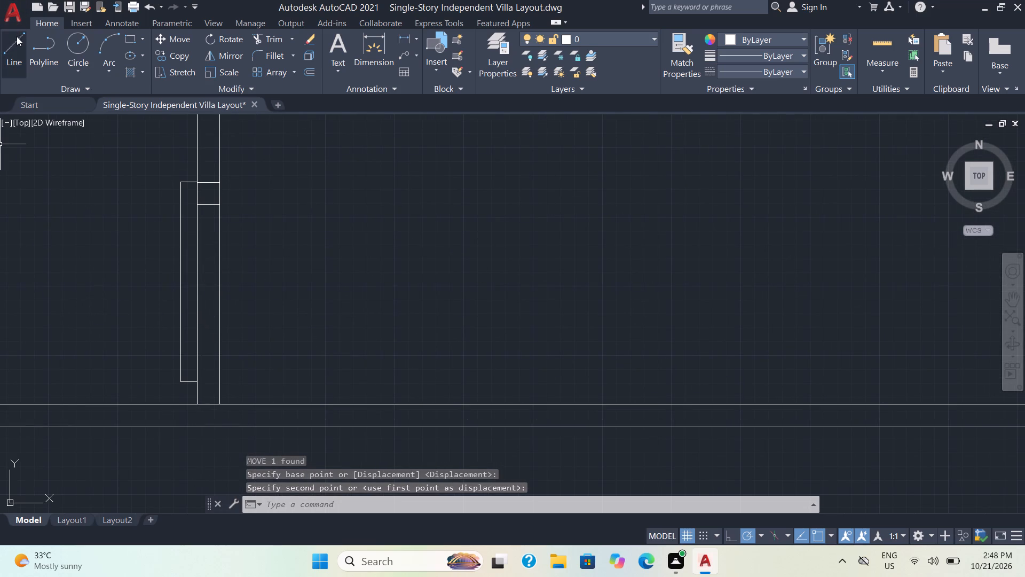
left_click(15, 42)
scroll(185, 340, "up", 1)
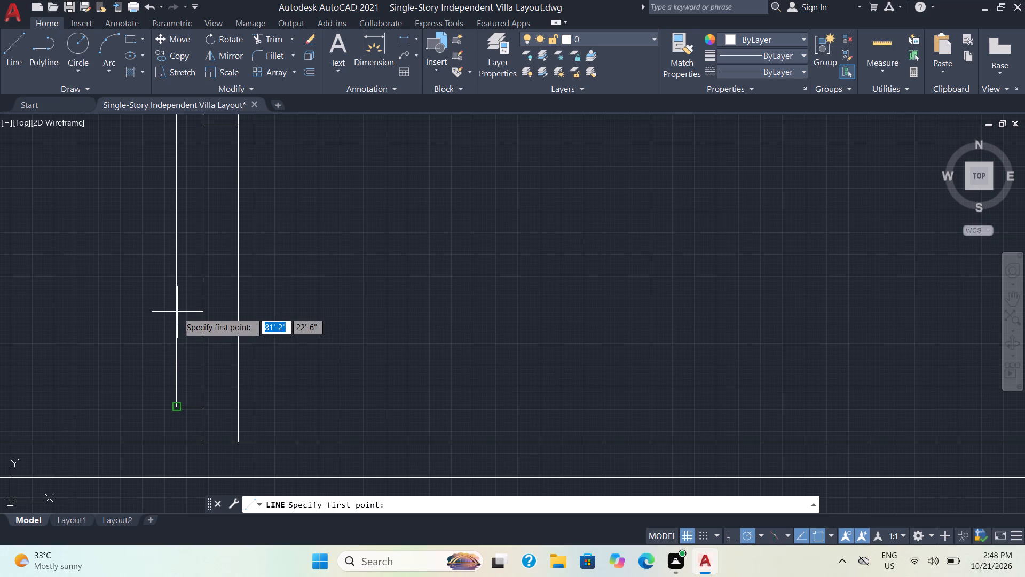
triple_click(177, 315)
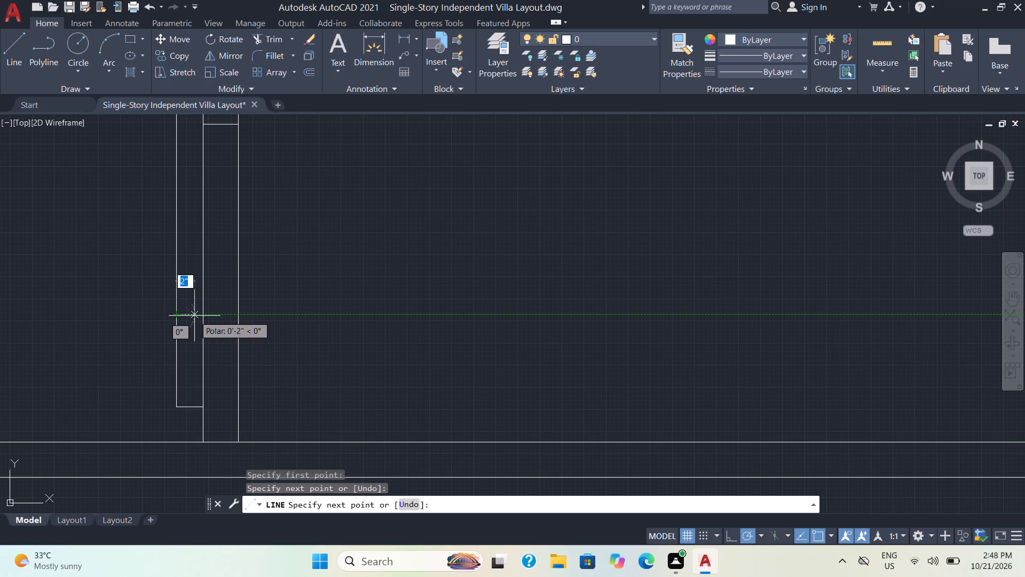
double_click(198, 316)
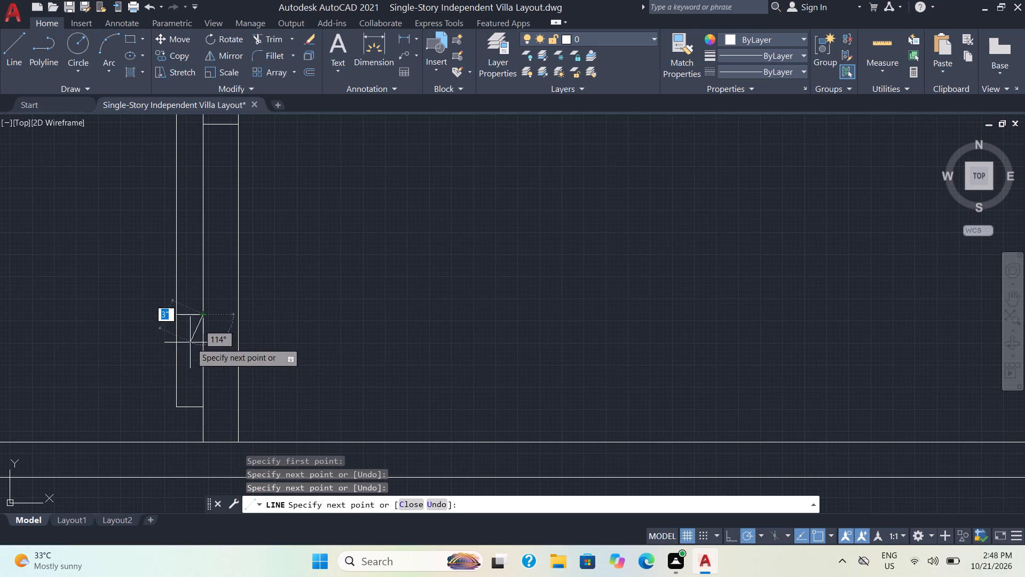
key("Escape")
Trim away the outer edge and bottom end of the door leaf below the new crossing line.
left_click(270, 35)
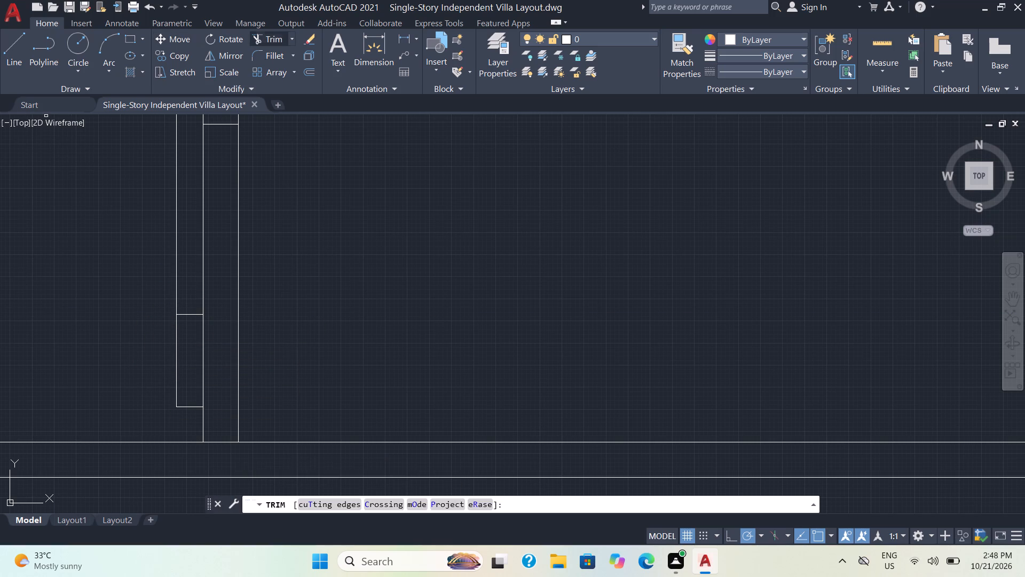
left_click_drag(192, 411, 163, 370)
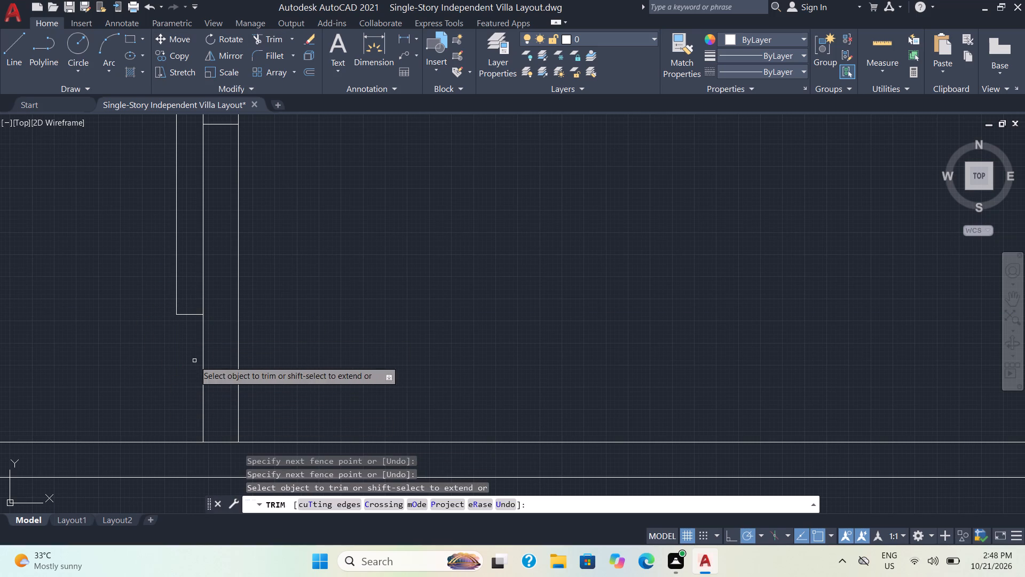
key("Escape")
left_click(201, 355)
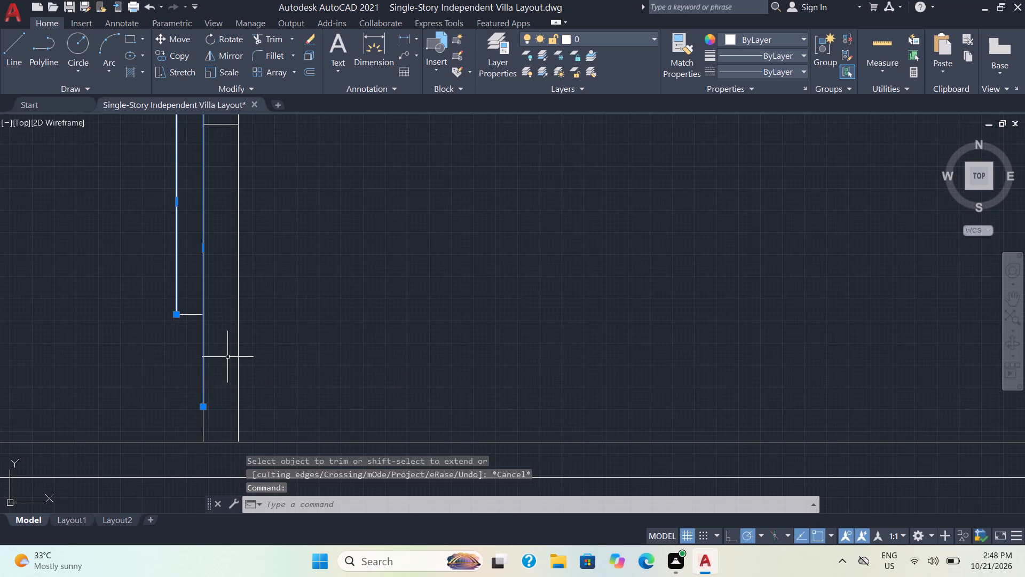
key("Escape")
Trim the leftover leaf edge that overlaps the partition wall line below the shortened door leaf.
scroll(210, 329, "down", 4)
middle_click_drag(193, 299, 115, 300)
scroll(201, 307, "up", 1)
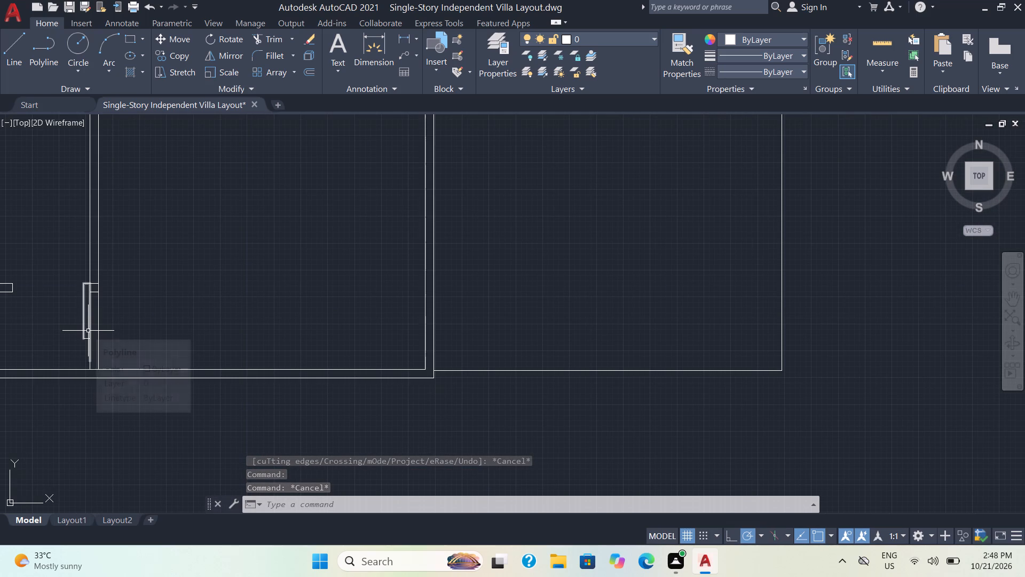
type("tr'")
key("BackSpace")
key("Return")
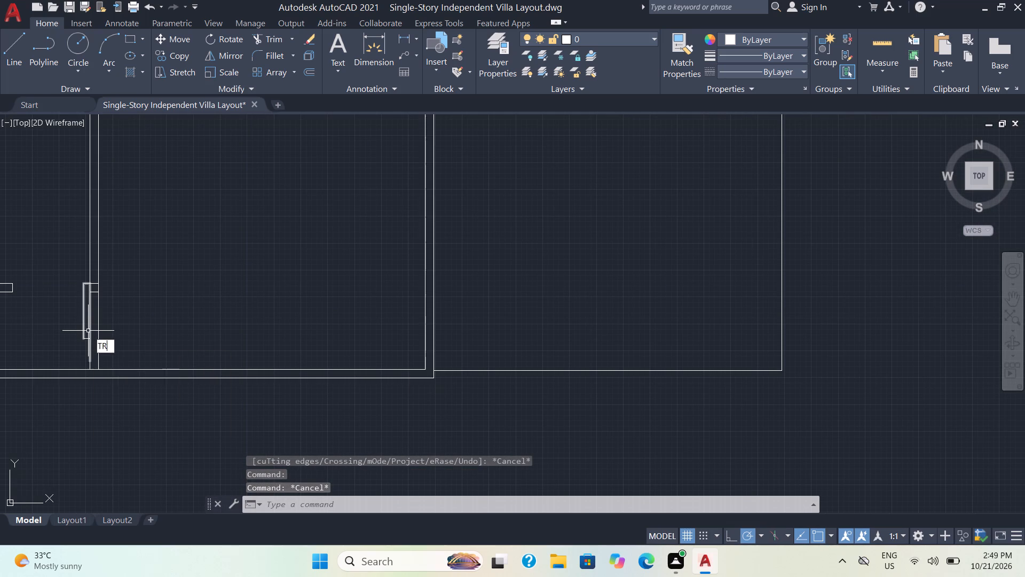
scroll(103, 353, "up", 3)
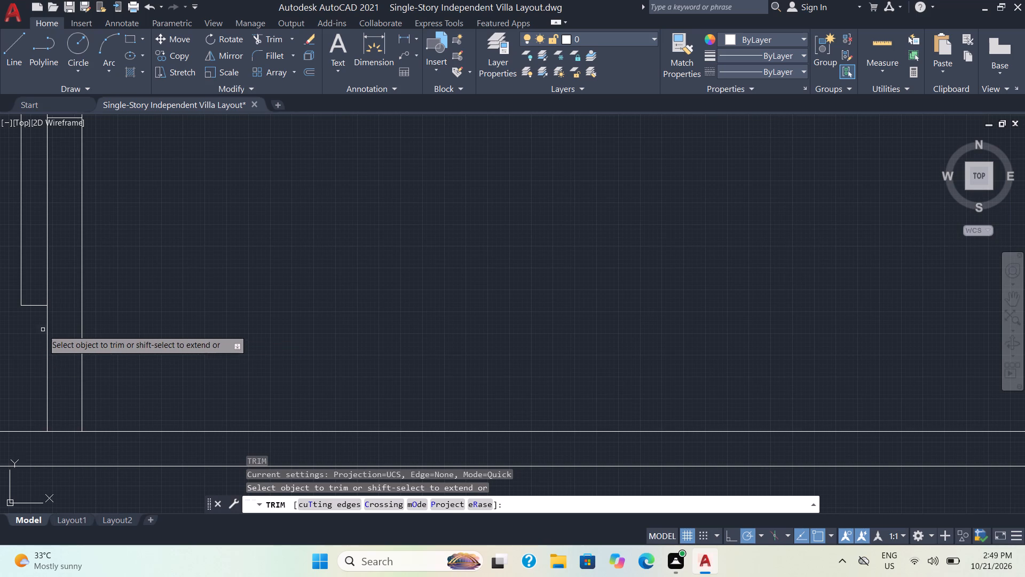
left_click(45, 347)
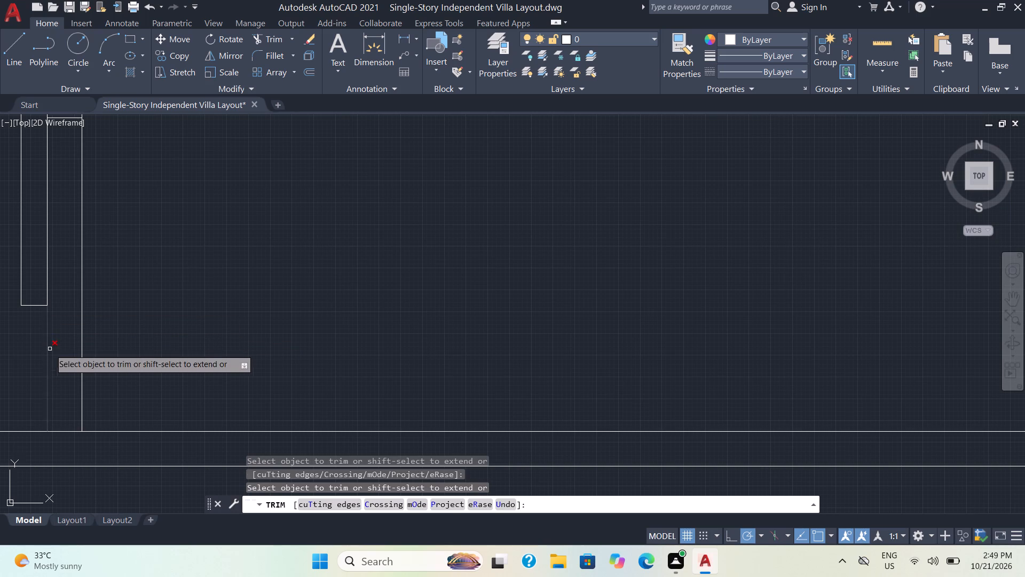
scroll(50, 339, "down", 3)
scroll(41, 316, "up", 3)
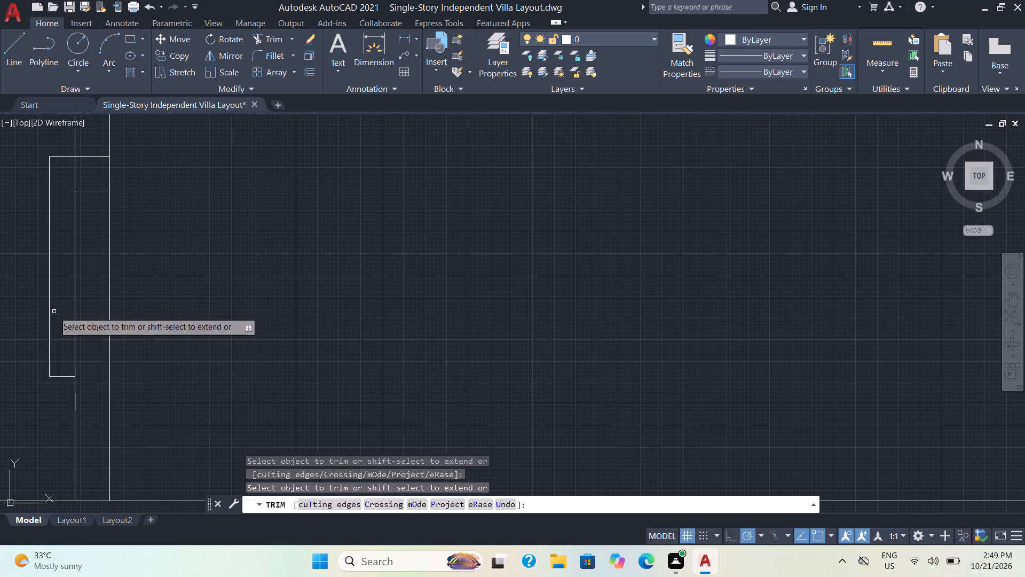
scroll(238, 355, "down", 2)
key("Escape")
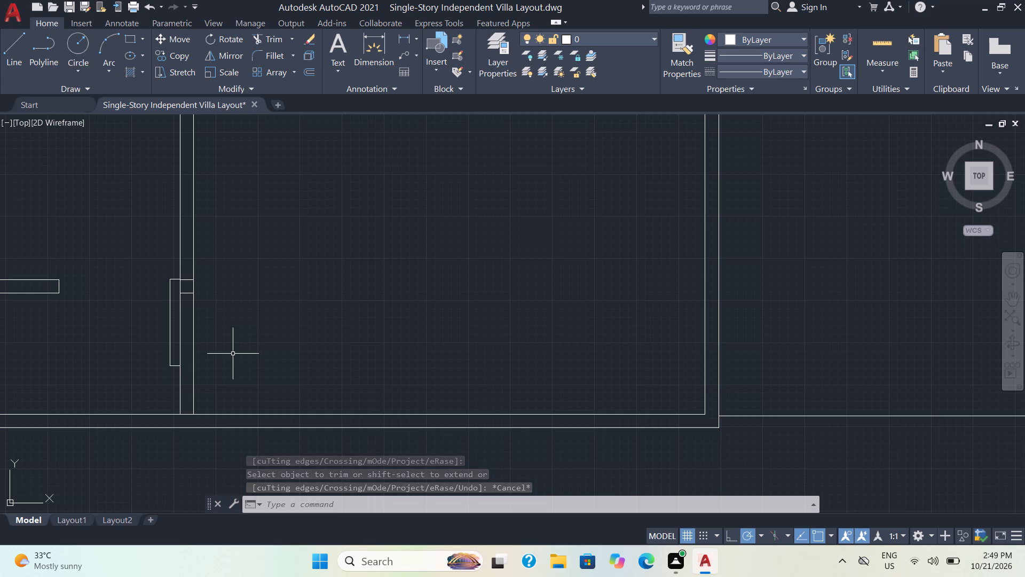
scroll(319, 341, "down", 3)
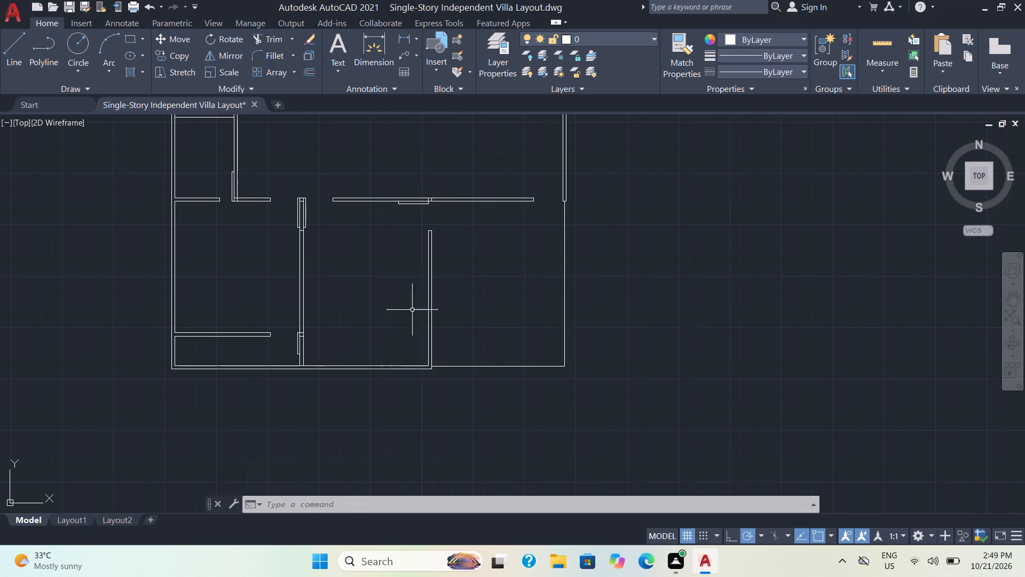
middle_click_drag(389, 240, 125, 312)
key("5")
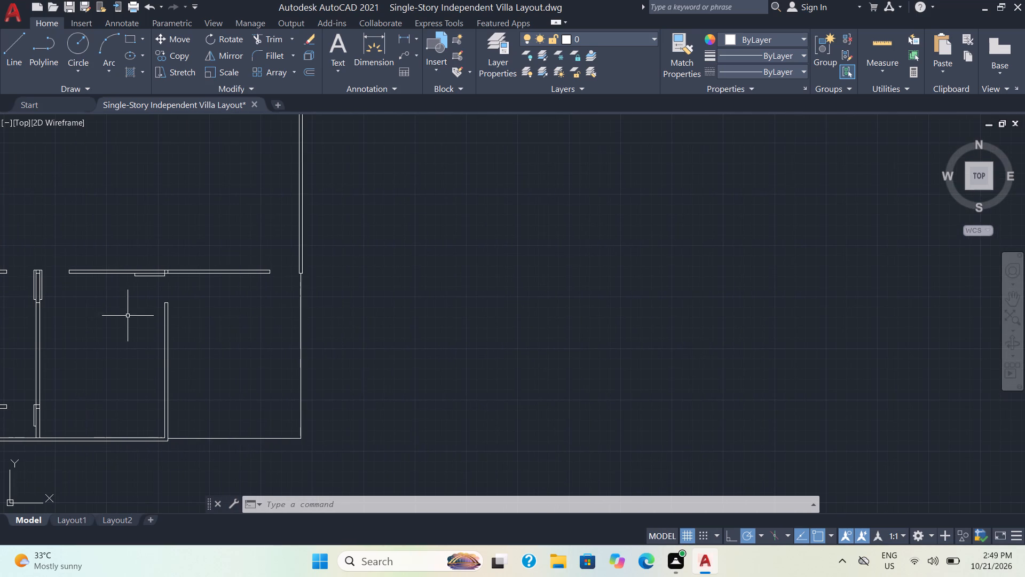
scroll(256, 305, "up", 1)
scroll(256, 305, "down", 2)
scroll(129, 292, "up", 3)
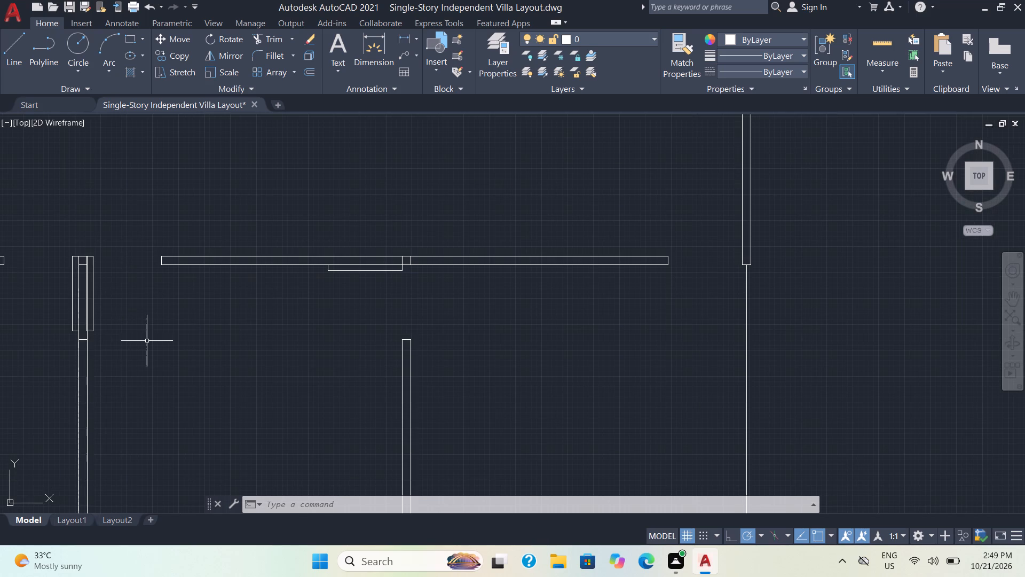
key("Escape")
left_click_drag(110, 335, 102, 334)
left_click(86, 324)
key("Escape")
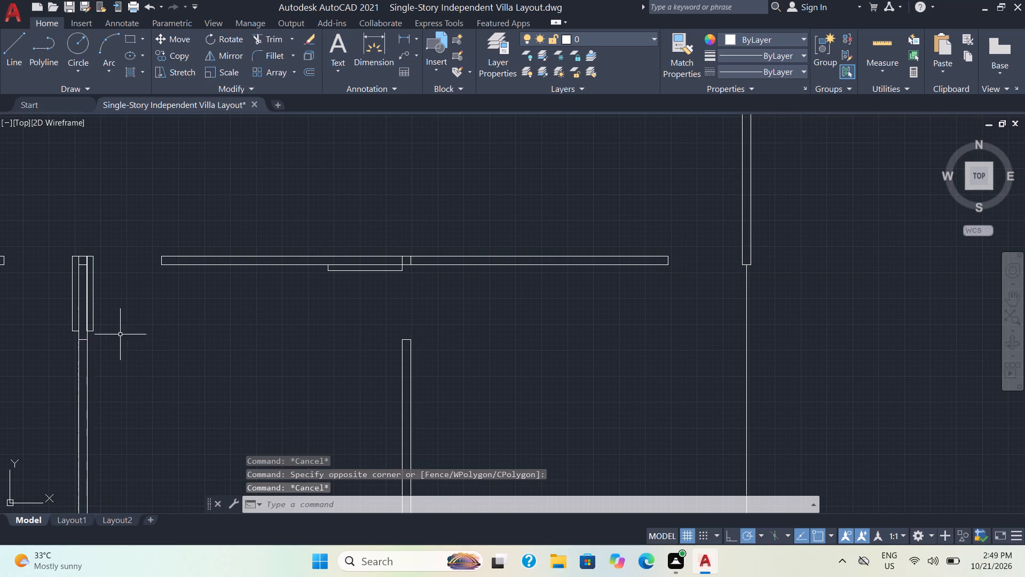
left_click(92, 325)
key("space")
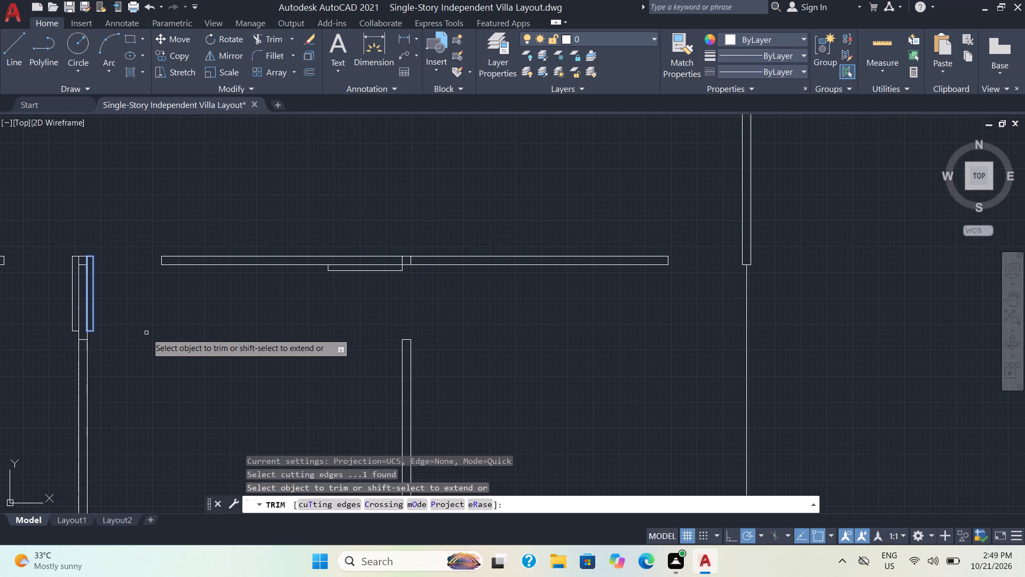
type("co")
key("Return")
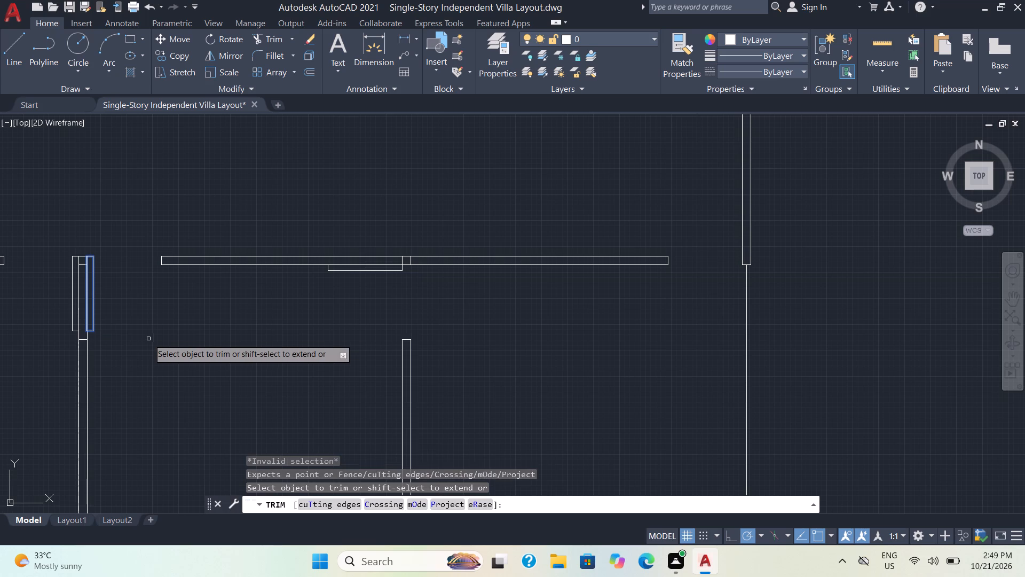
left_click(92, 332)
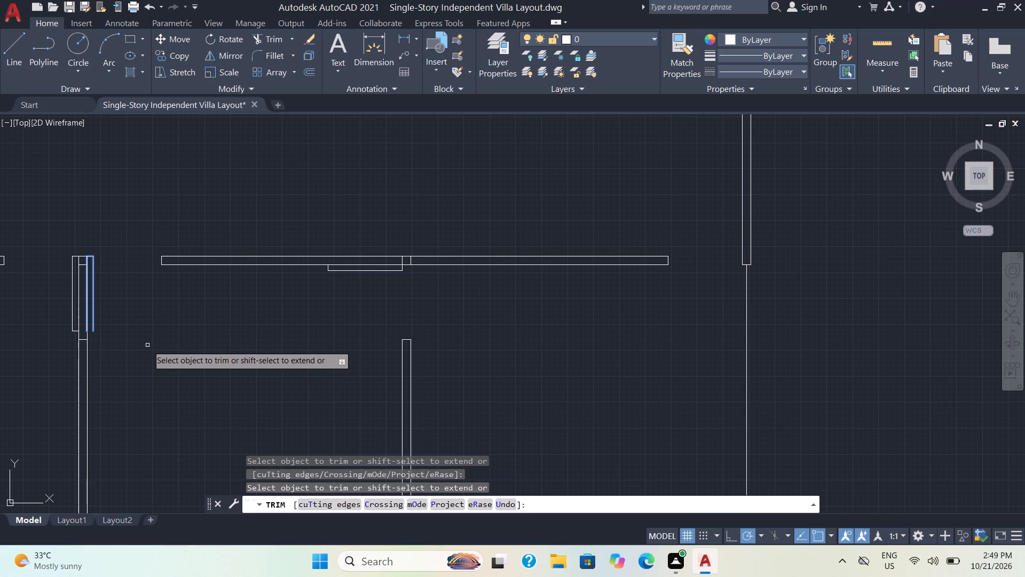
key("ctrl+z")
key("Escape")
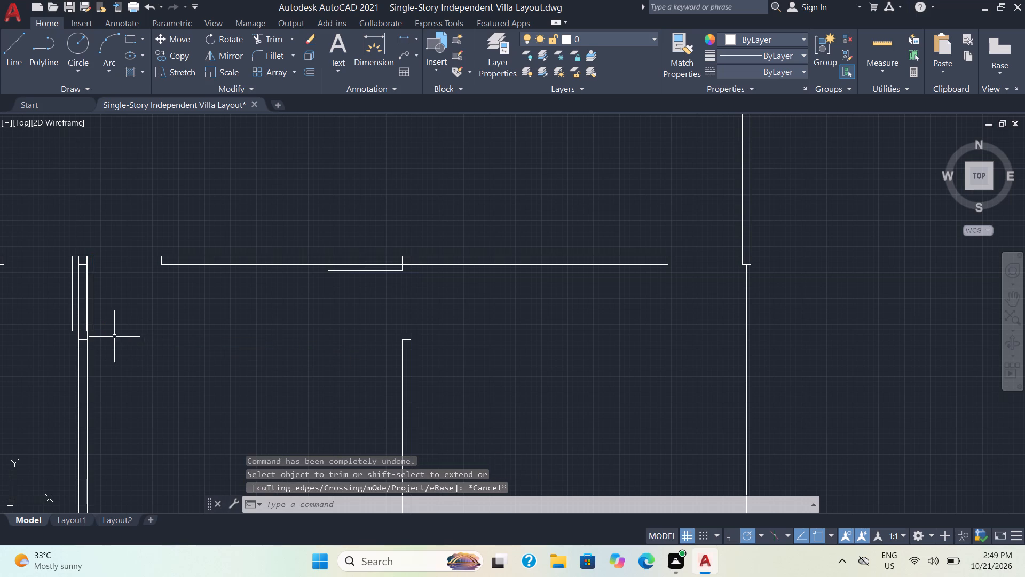
Copy the vertical door leaf beside the partition wall to the inner face of the east outer wall, flush with that wall's bottom end.
left_click(93, 326)
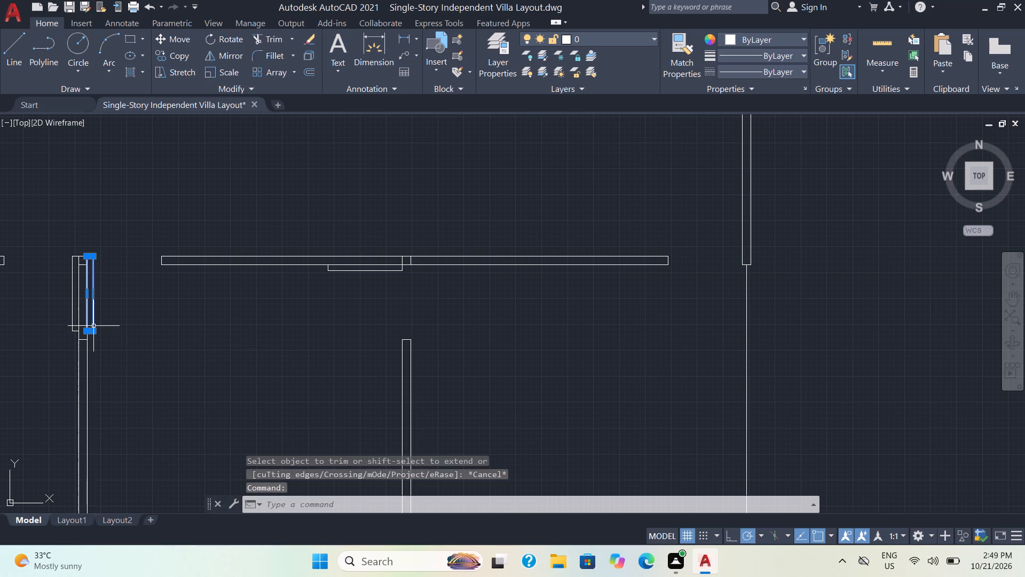
key("c")
key("o")
key("Return")
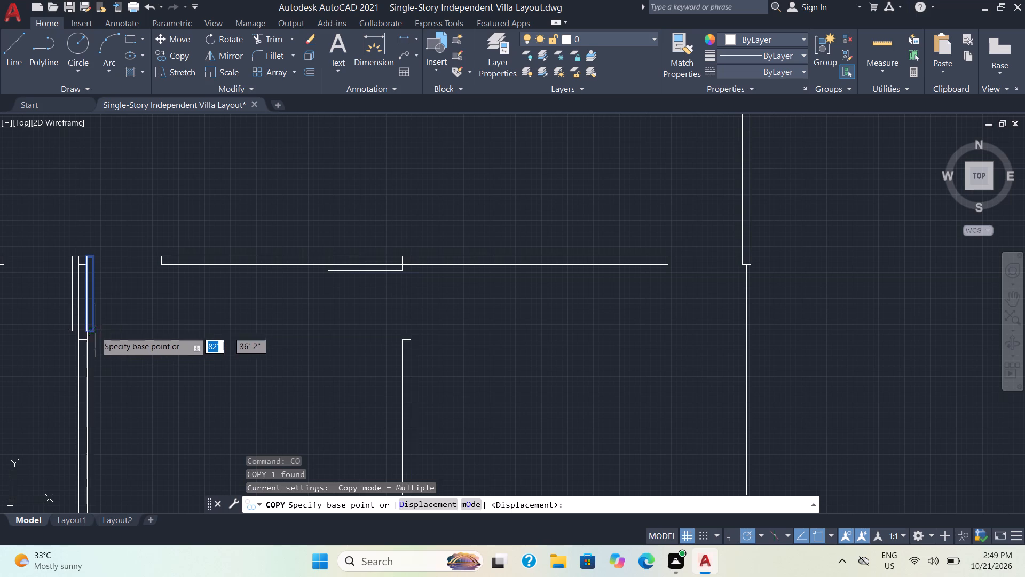
left_click(93, 331)
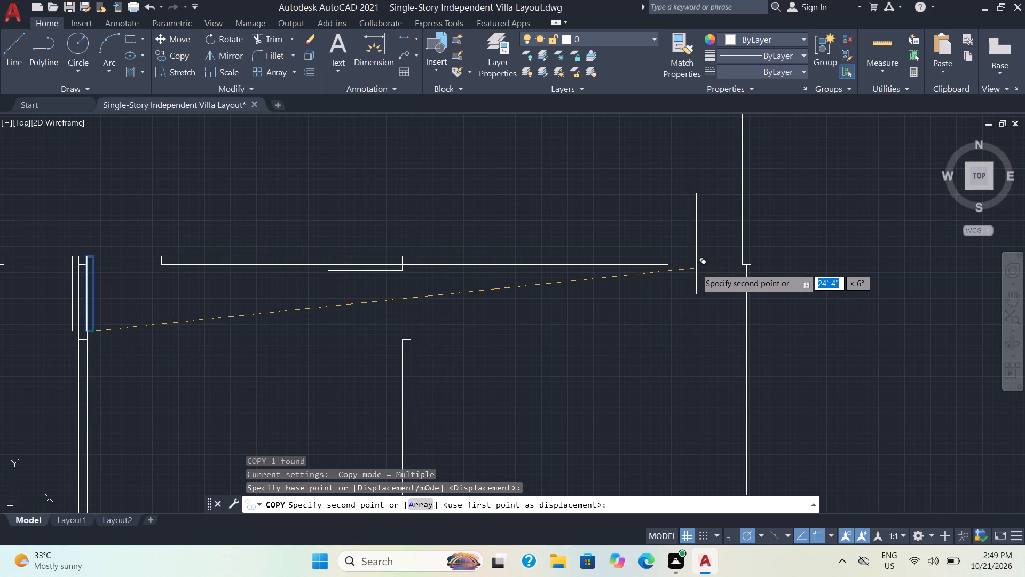
left_click(740, 261)
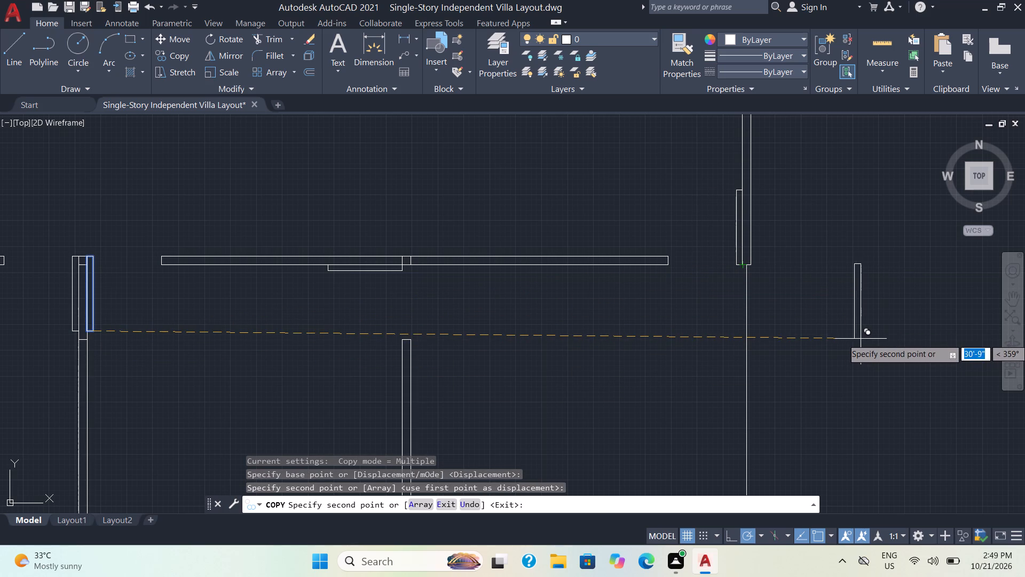
key("Escape")
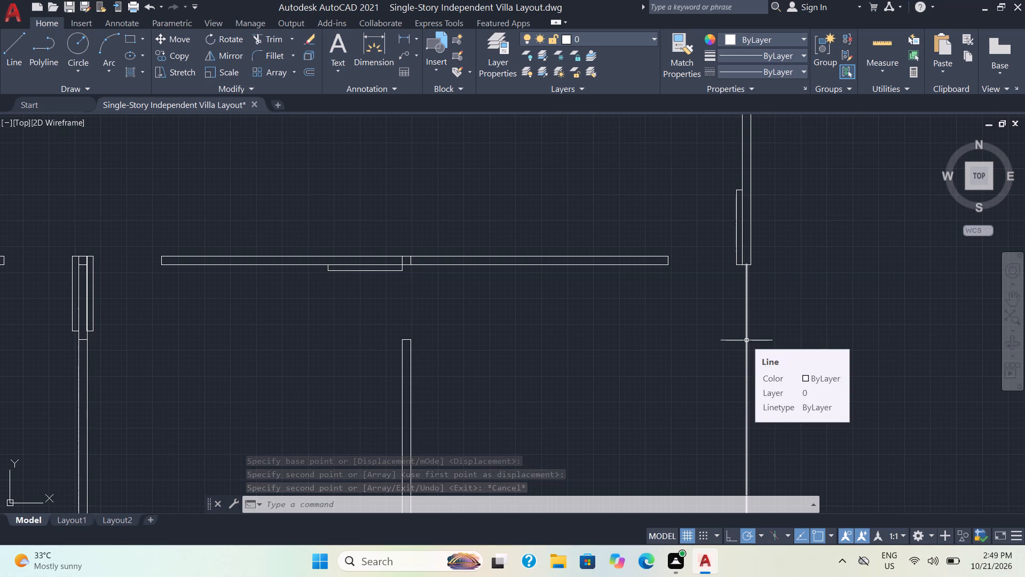
scroll(767, 321, "down", 2)
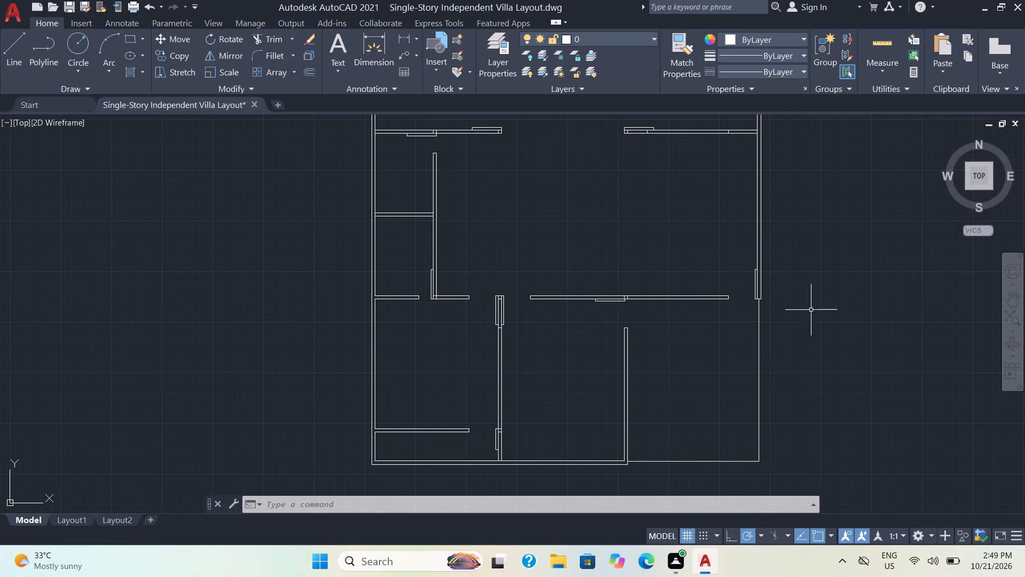
key("Escape")
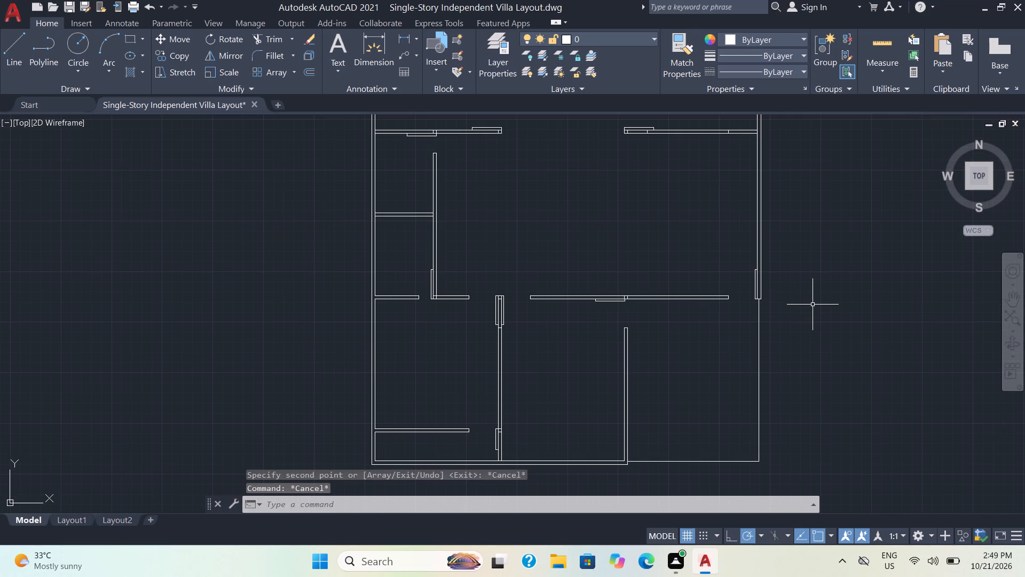
key("Escape")
Copy the horizontal door leaf under the long interior wall about 13'-8" straight east into the opening beside the east outer wall.
scroll(804, 304, "down", 3)
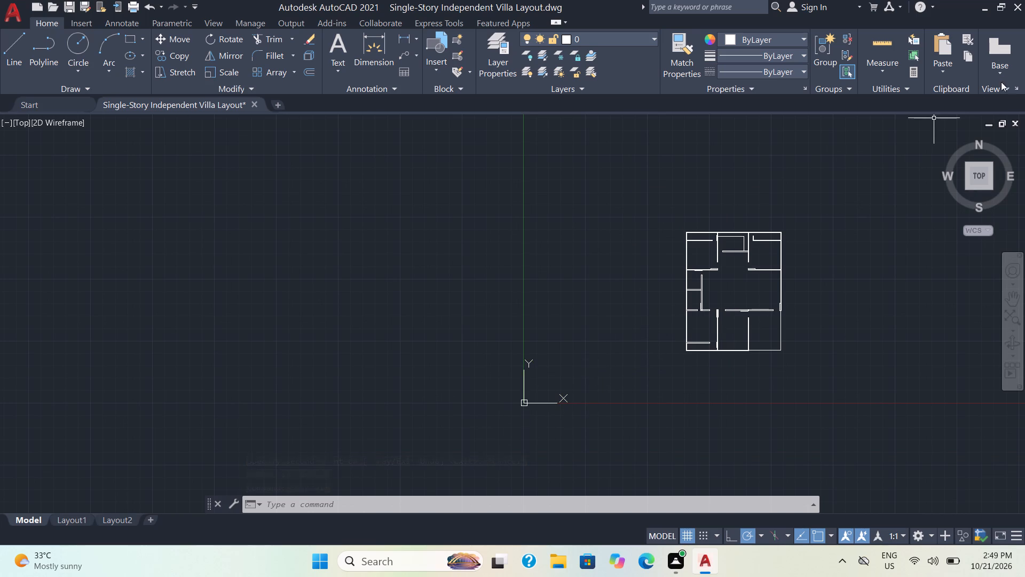
scroll(834, 275, "up", 4)
scroll(724, 334, "down", 1)
middle_click_drag(724, 334, 824, 193)
key("2")
key("1")
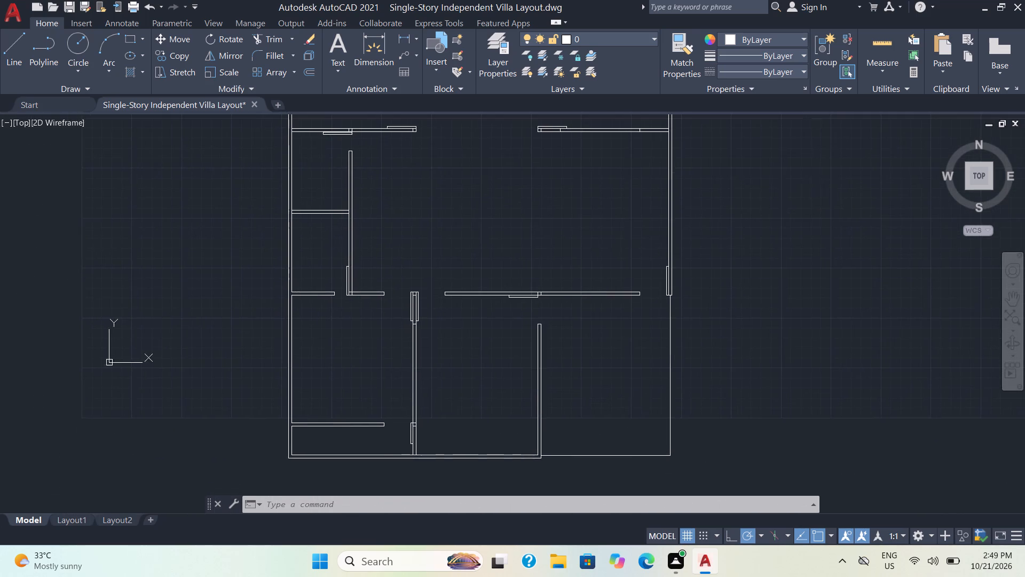
scroll(608, 248, "up", 3)
middle_click_drag(458, 390, 714, 275)
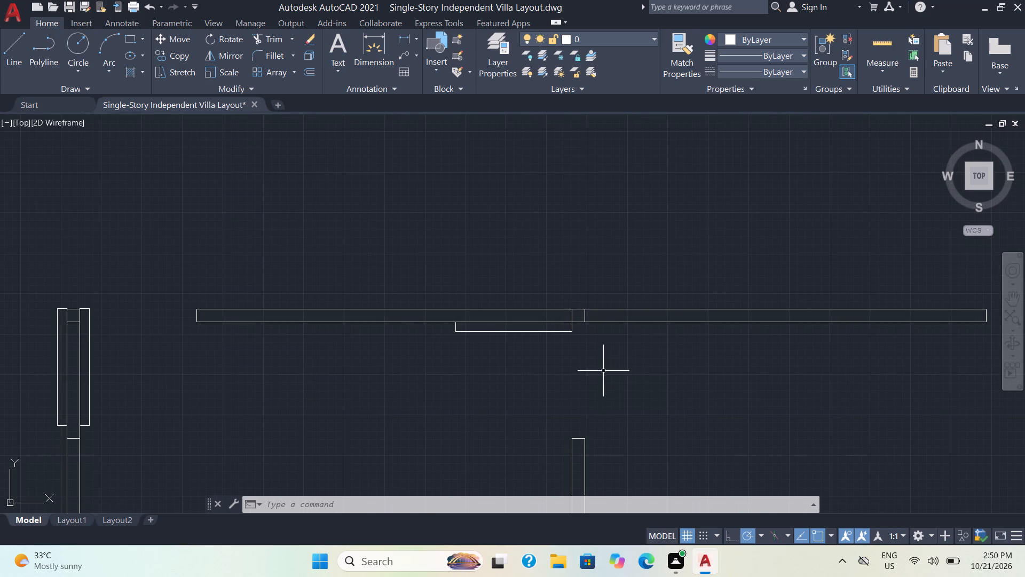
scroll(584, 361, "up", 2)
left_click(554, 290)
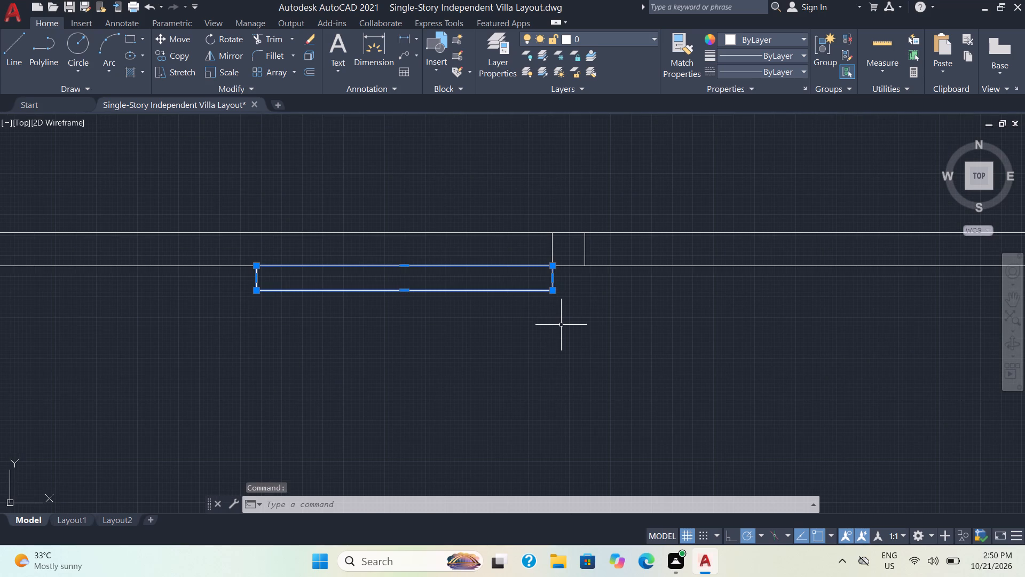
type("co")
key("Return")
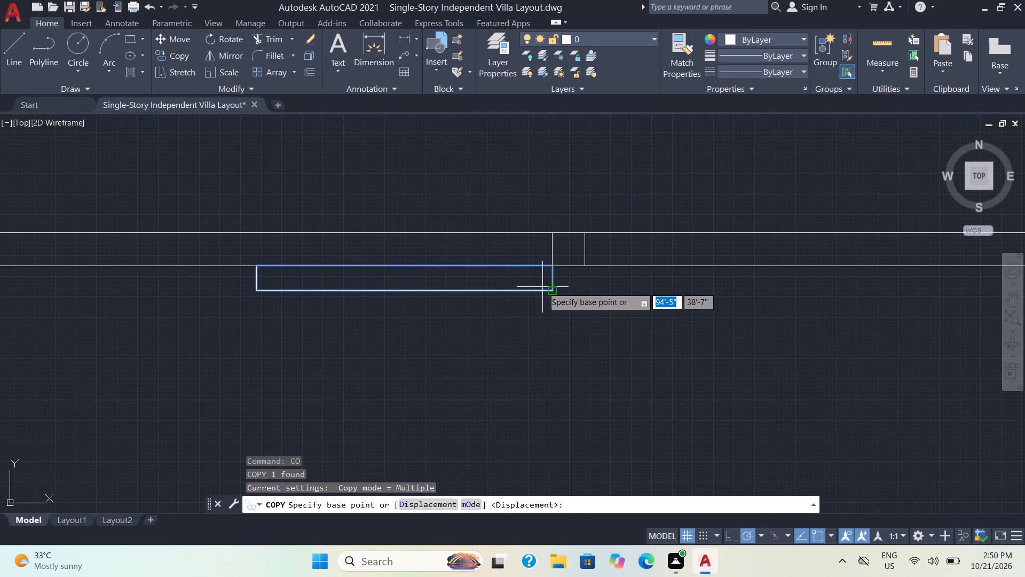
left_click(551, 288)
scroll(829, 426, "down", 2)
middle_click_drag(857, 418, 445, 381)
key("3")
key("2")
key("1")
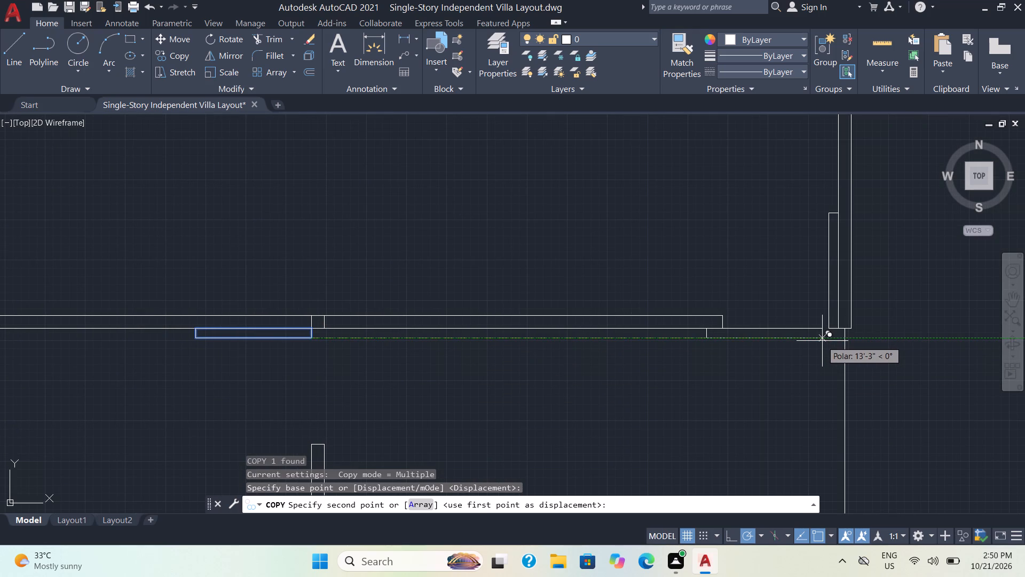
scroll(824, 341, "up", 1)
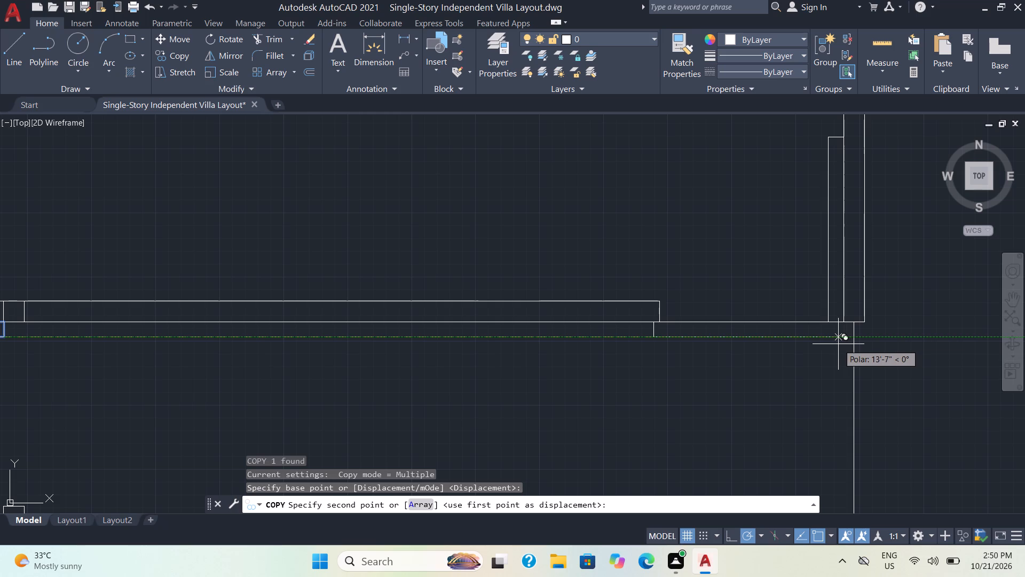
scroll(842, 343, "up", 2)
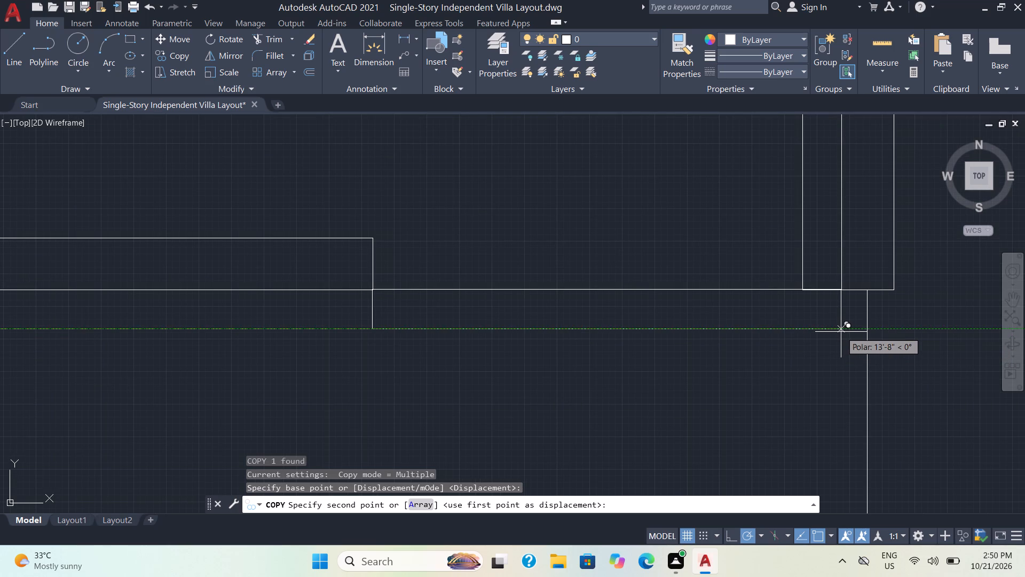
left_click(841, 332)
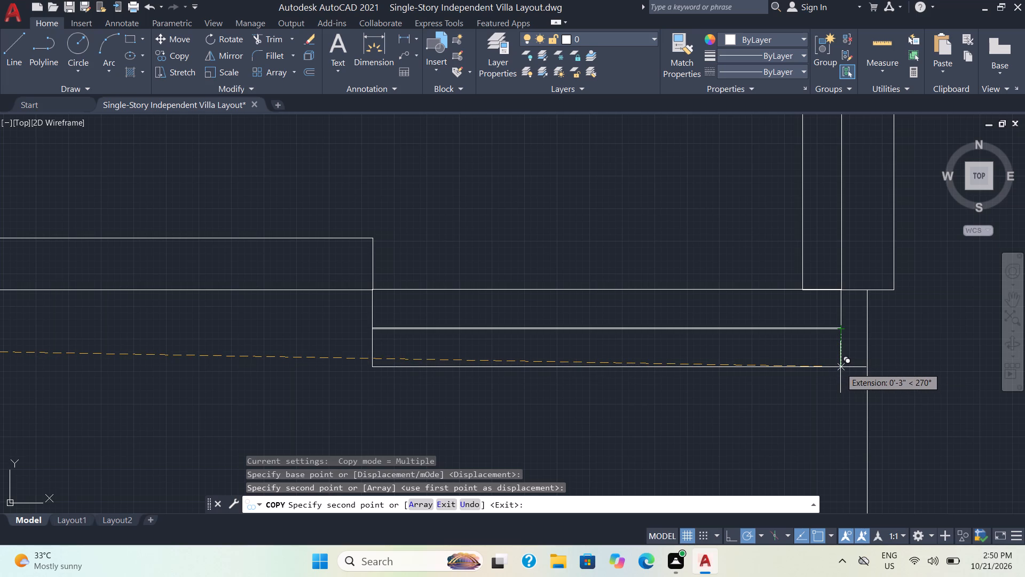
Place a second copy of the horizontal door leaf directly below the first one, offset about 3" down.
scroll(839, 368, "up", 2)
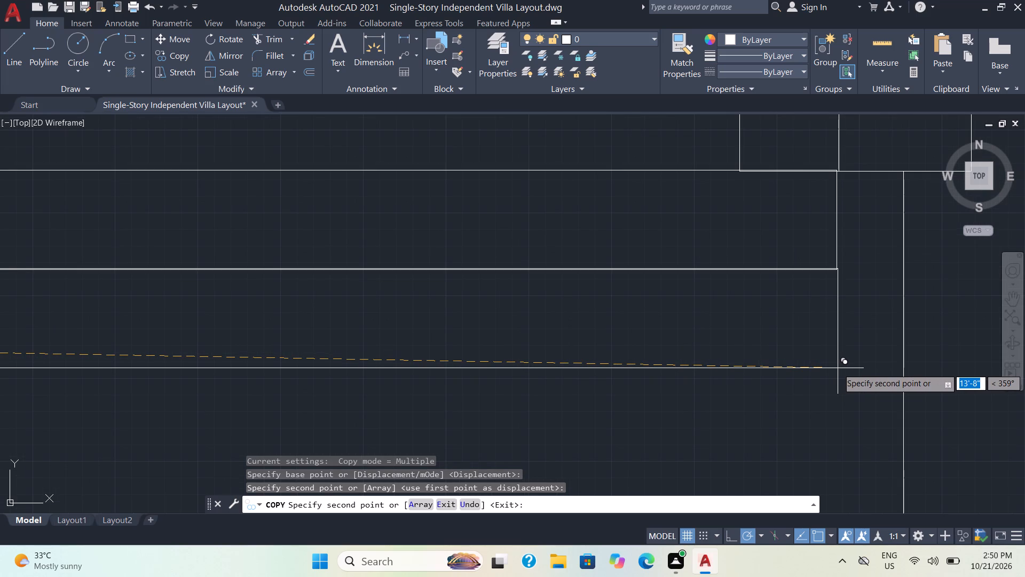
left_click(837, 369)
scroll(818, 409, "down", 4)
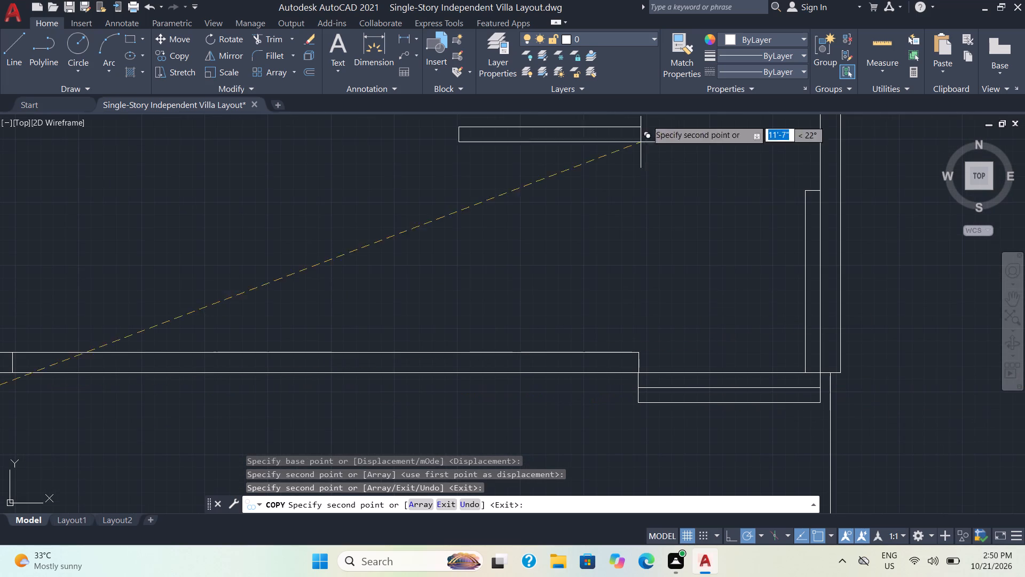
key("Escape")
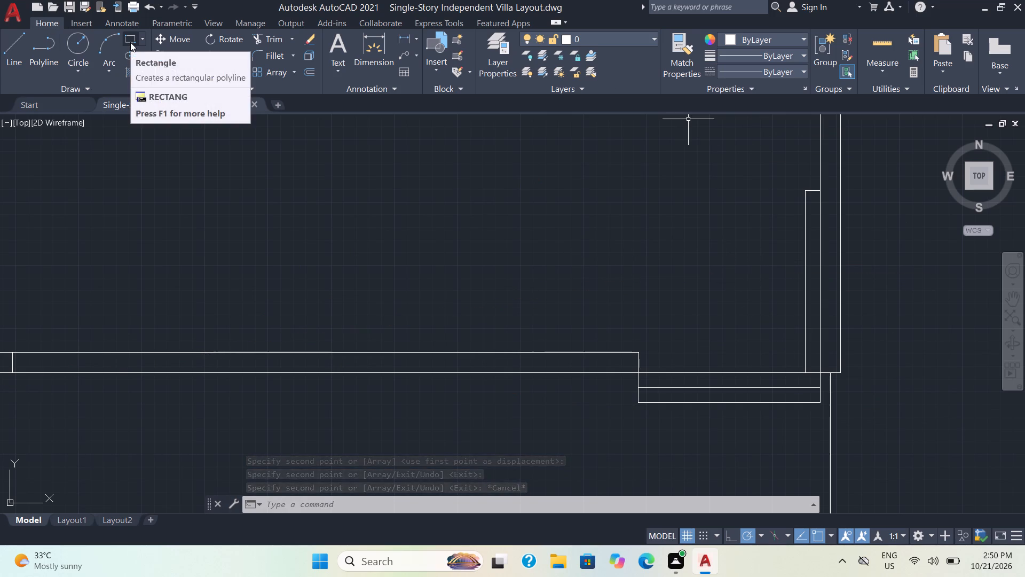
Draw a horizontal line across the east opening, from the long interior wall's end face to the vertical door leaf's outer edge.
scroll(874, 431, "up", 1)
scroll(838, 397, "up", 1)
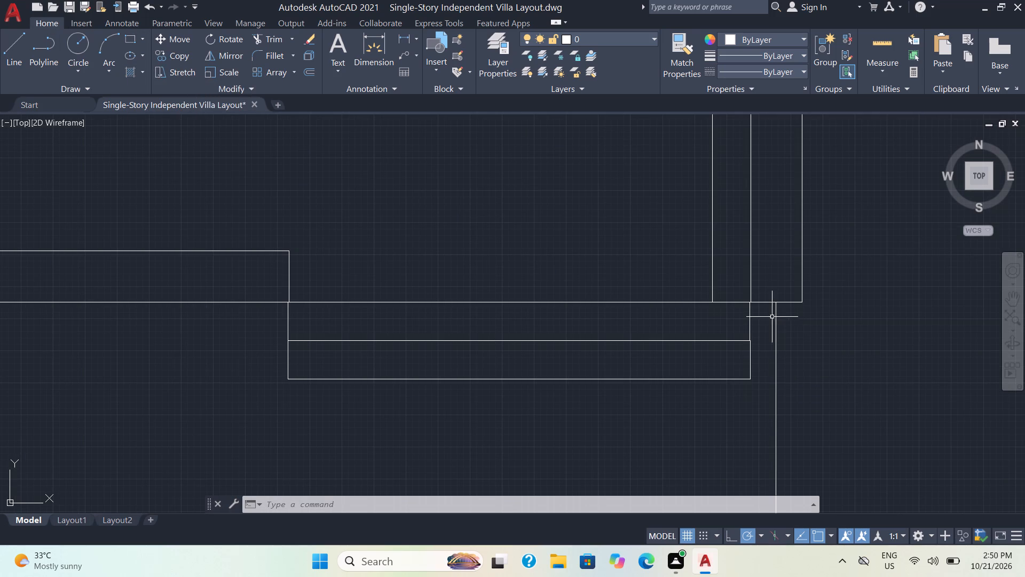
left_click(11, 50)
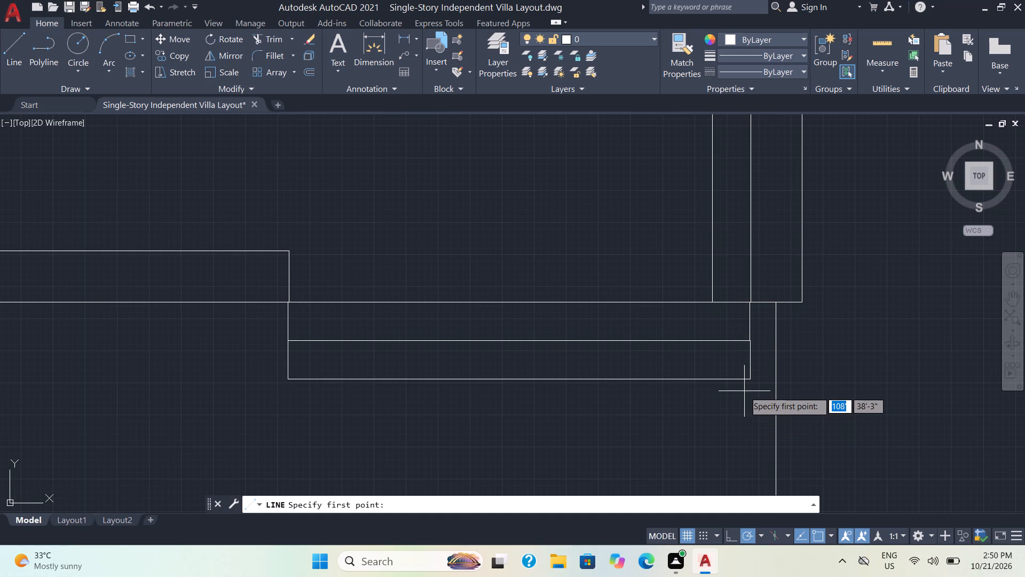
triple_click(289, 290)
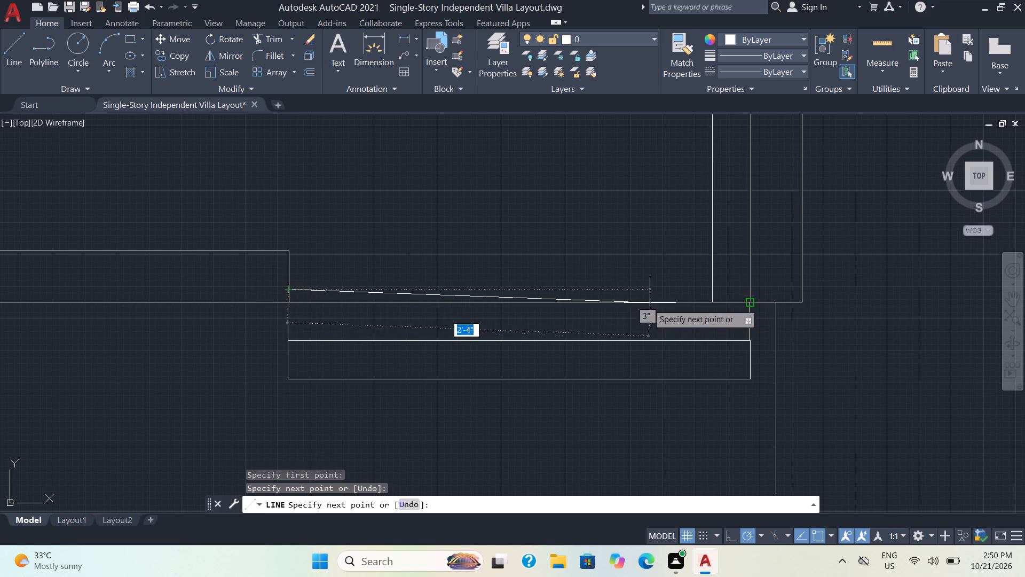
double_click(712, 286)
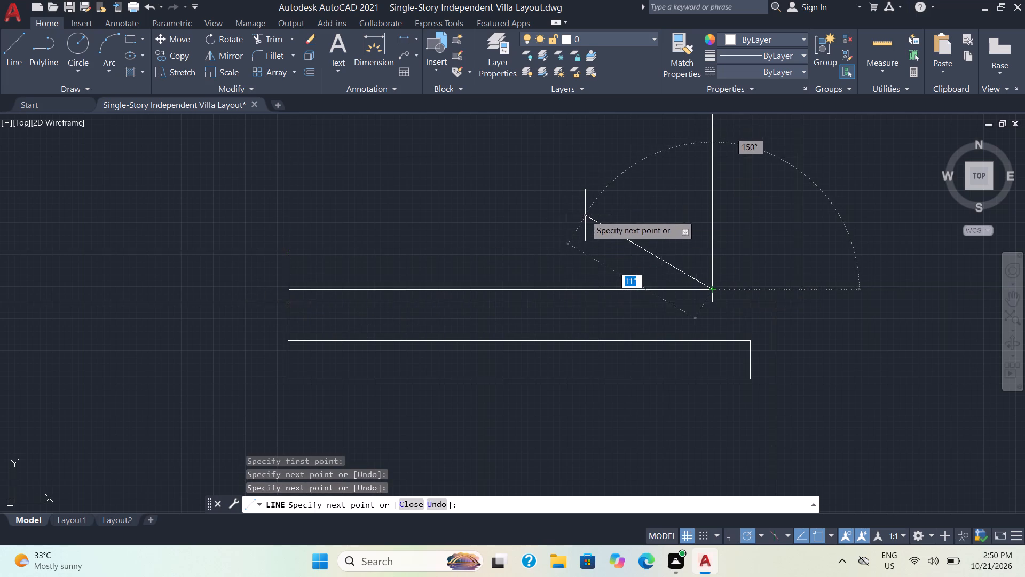
key("Escape")
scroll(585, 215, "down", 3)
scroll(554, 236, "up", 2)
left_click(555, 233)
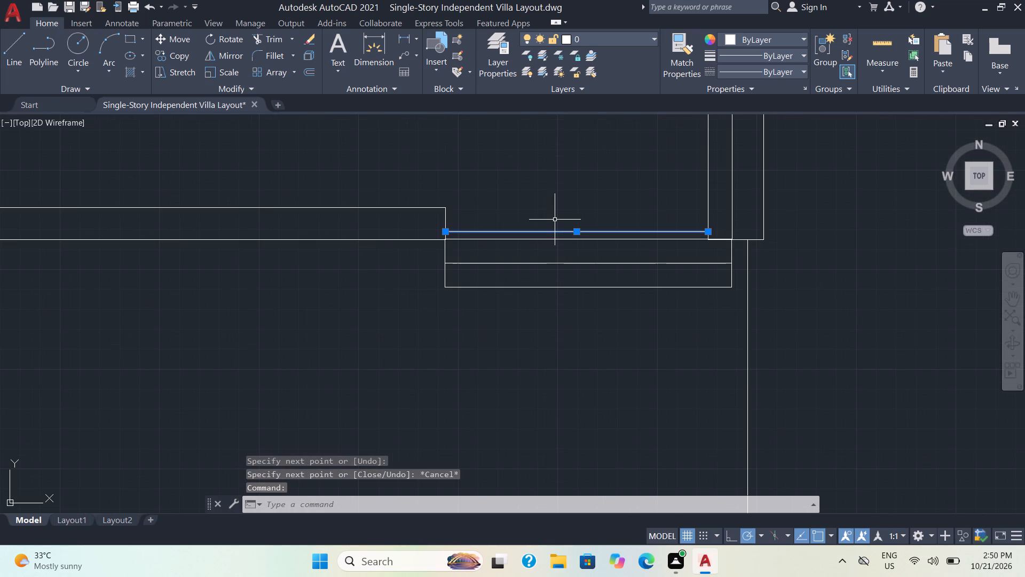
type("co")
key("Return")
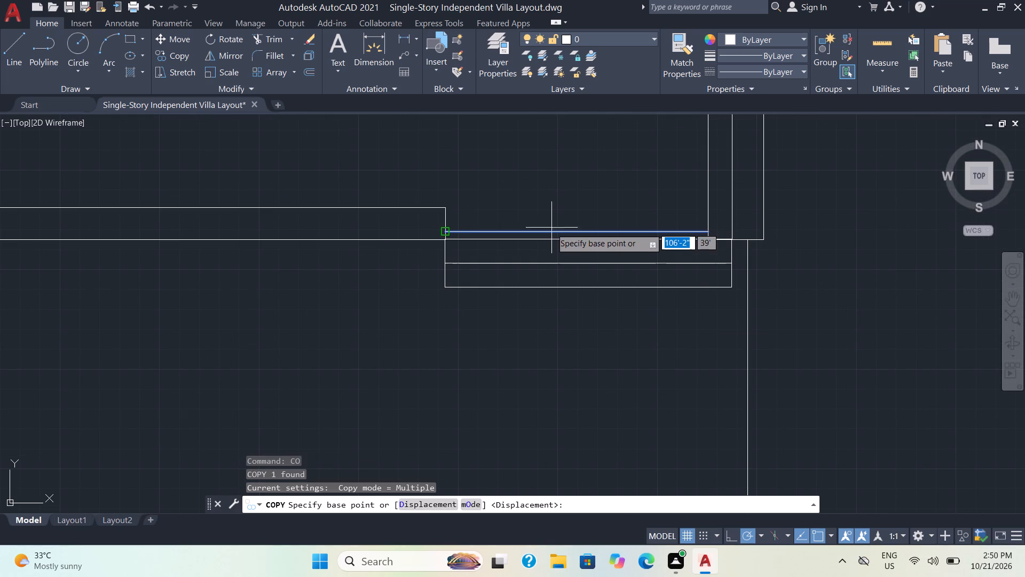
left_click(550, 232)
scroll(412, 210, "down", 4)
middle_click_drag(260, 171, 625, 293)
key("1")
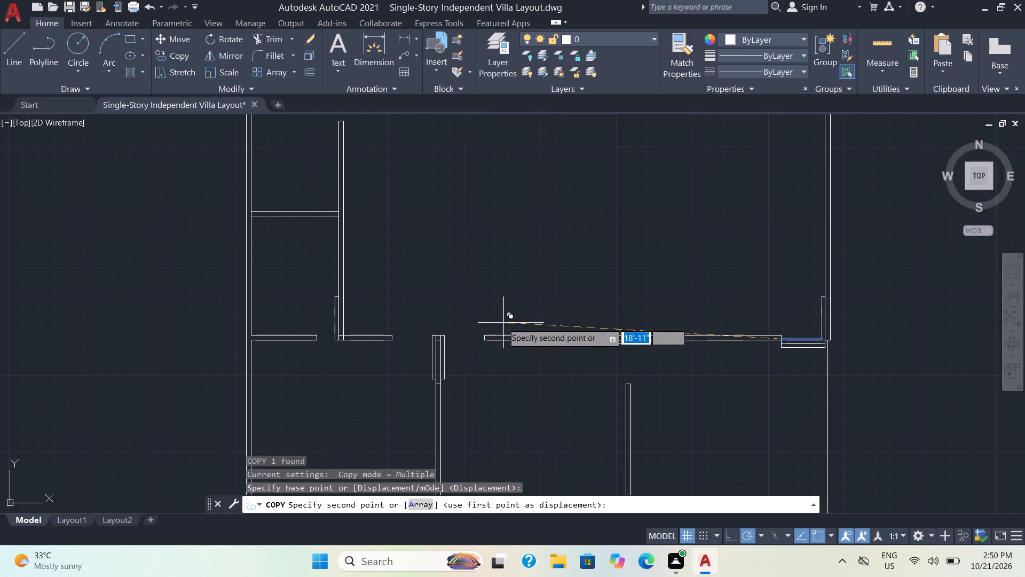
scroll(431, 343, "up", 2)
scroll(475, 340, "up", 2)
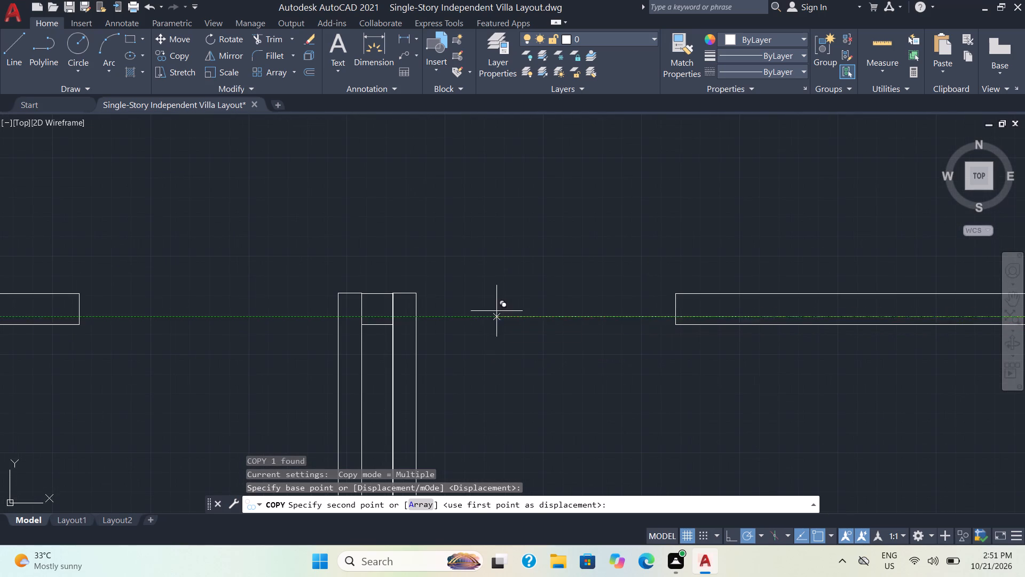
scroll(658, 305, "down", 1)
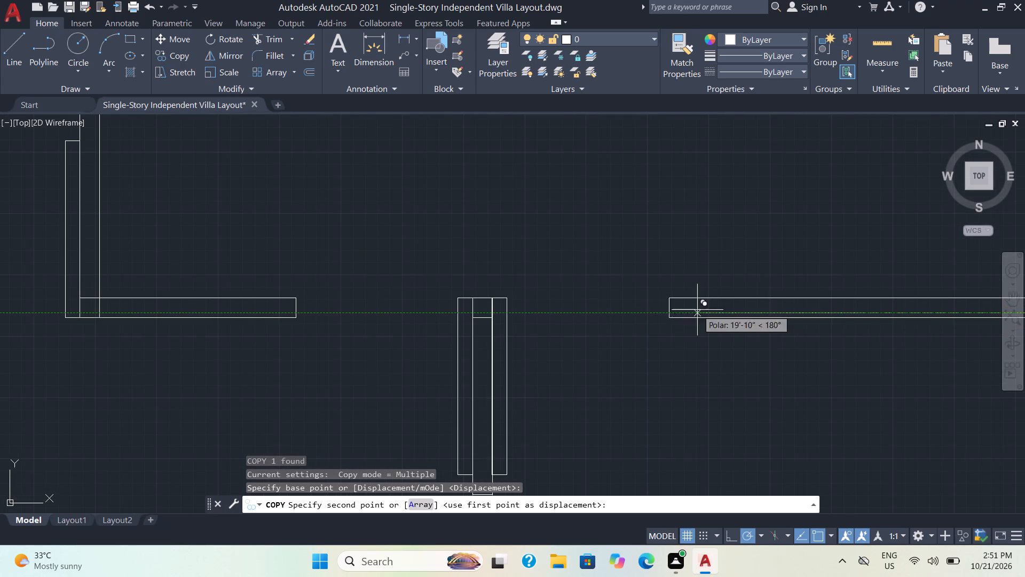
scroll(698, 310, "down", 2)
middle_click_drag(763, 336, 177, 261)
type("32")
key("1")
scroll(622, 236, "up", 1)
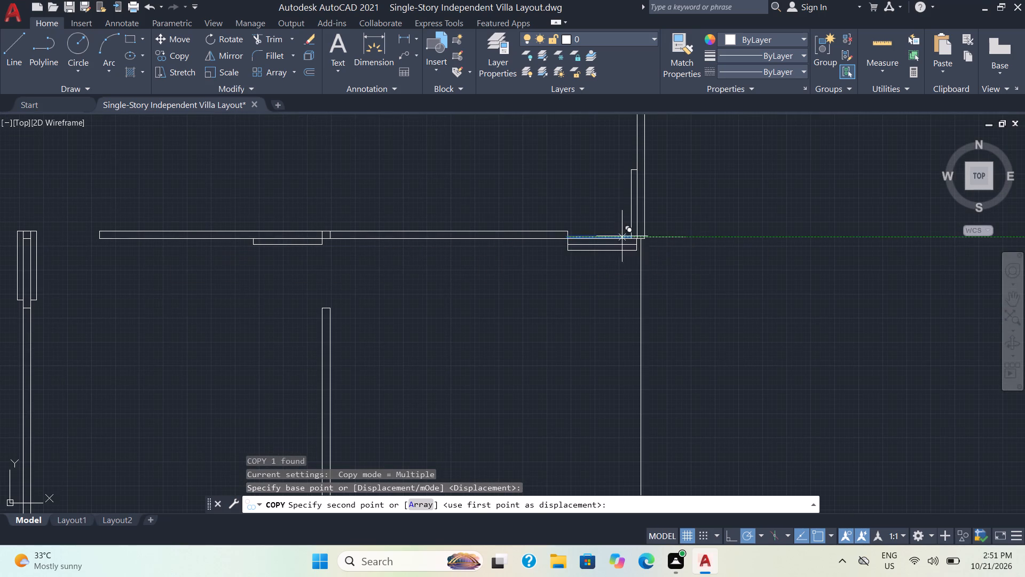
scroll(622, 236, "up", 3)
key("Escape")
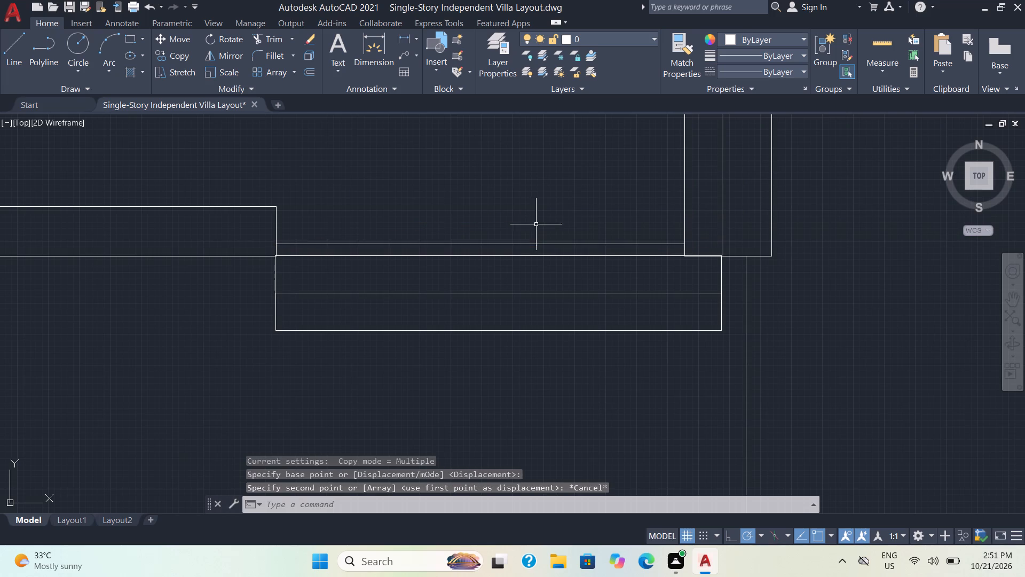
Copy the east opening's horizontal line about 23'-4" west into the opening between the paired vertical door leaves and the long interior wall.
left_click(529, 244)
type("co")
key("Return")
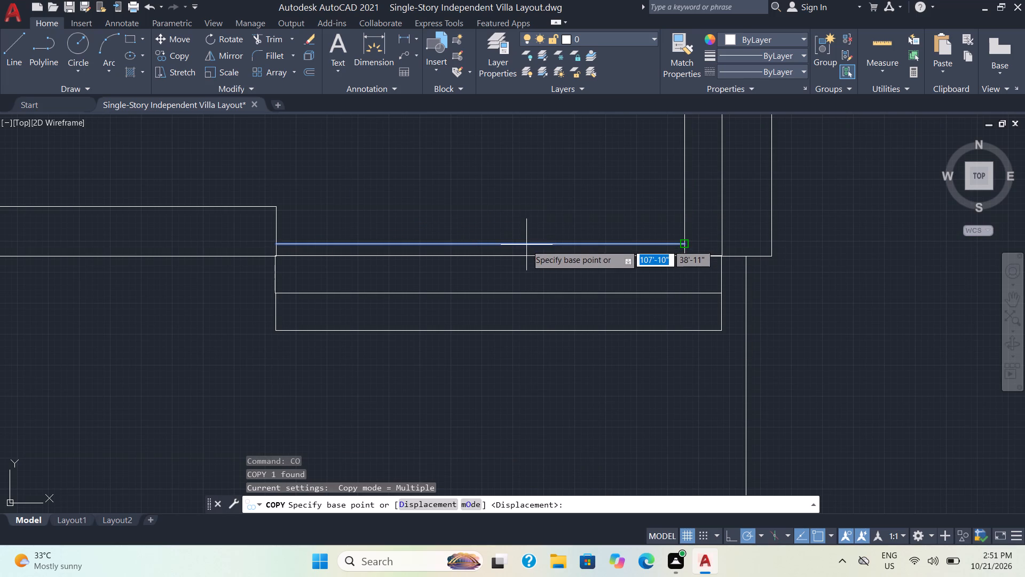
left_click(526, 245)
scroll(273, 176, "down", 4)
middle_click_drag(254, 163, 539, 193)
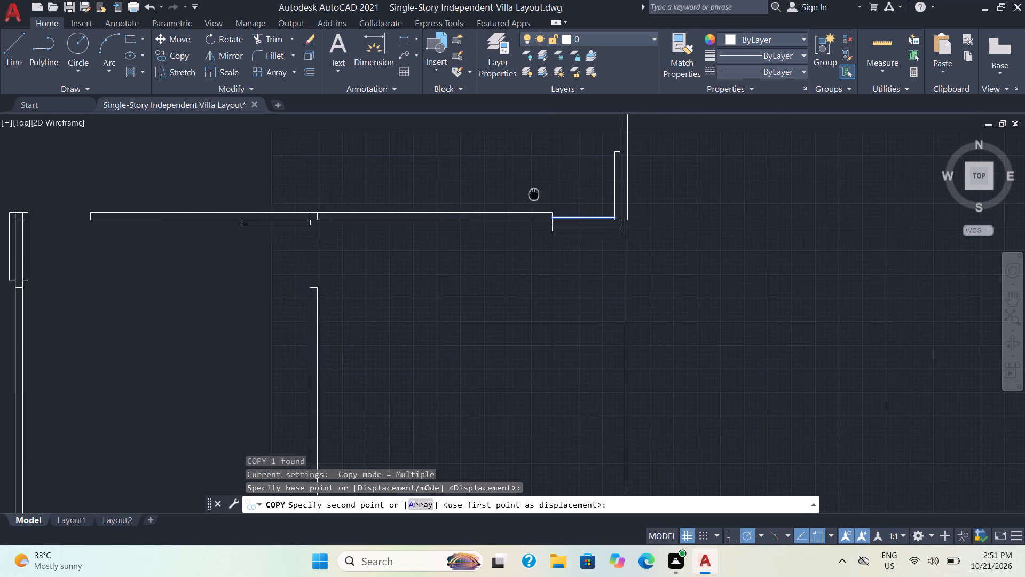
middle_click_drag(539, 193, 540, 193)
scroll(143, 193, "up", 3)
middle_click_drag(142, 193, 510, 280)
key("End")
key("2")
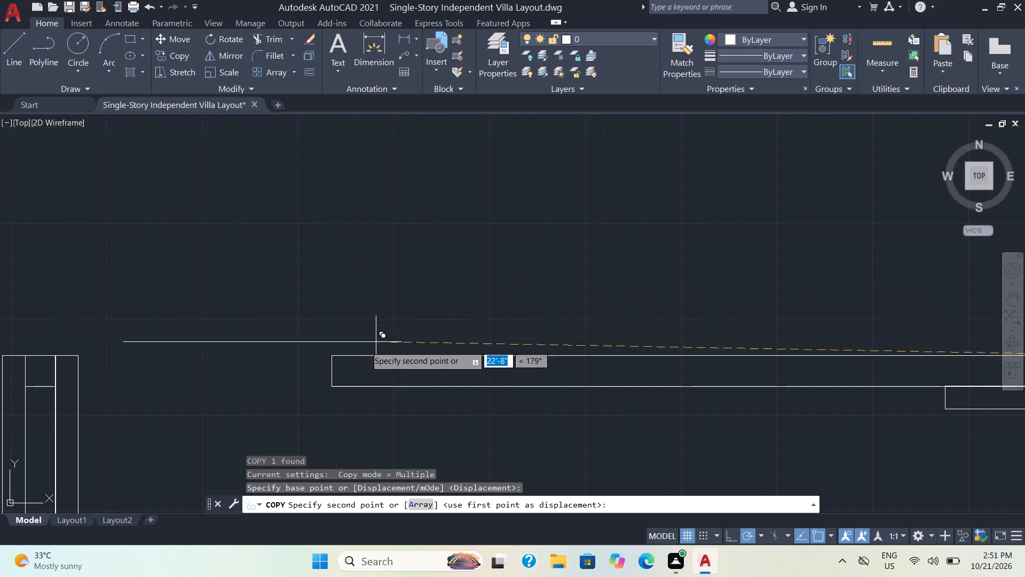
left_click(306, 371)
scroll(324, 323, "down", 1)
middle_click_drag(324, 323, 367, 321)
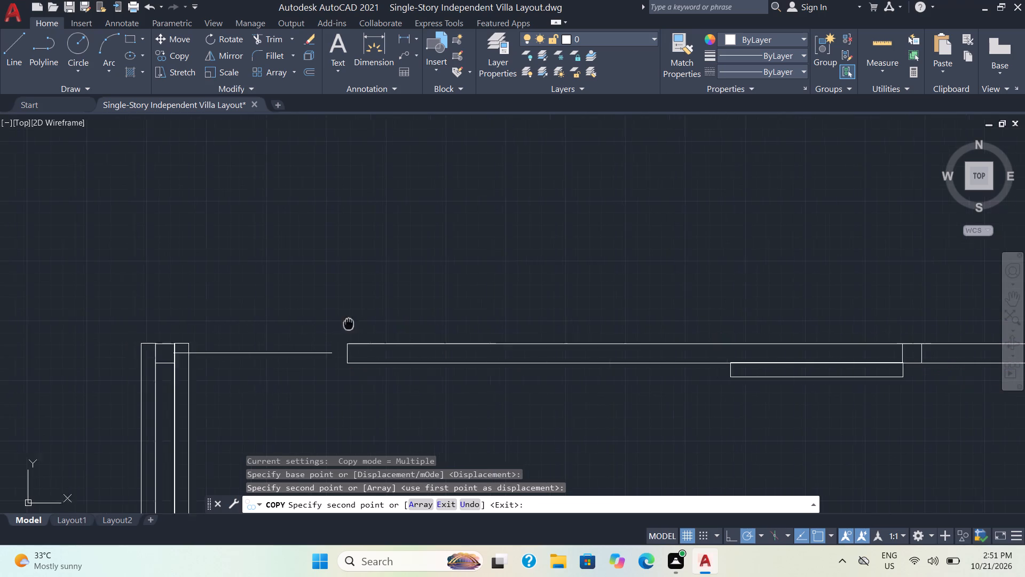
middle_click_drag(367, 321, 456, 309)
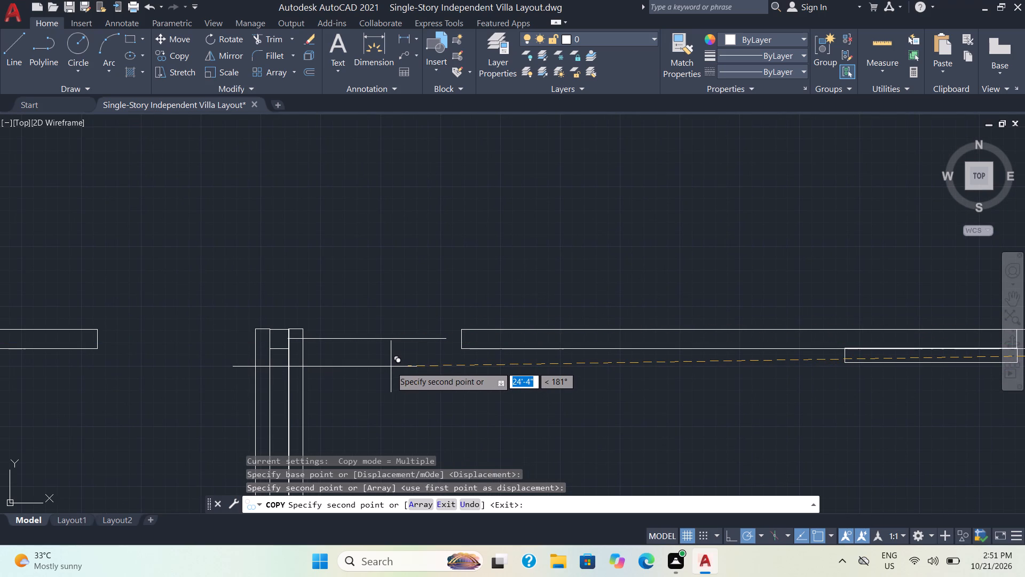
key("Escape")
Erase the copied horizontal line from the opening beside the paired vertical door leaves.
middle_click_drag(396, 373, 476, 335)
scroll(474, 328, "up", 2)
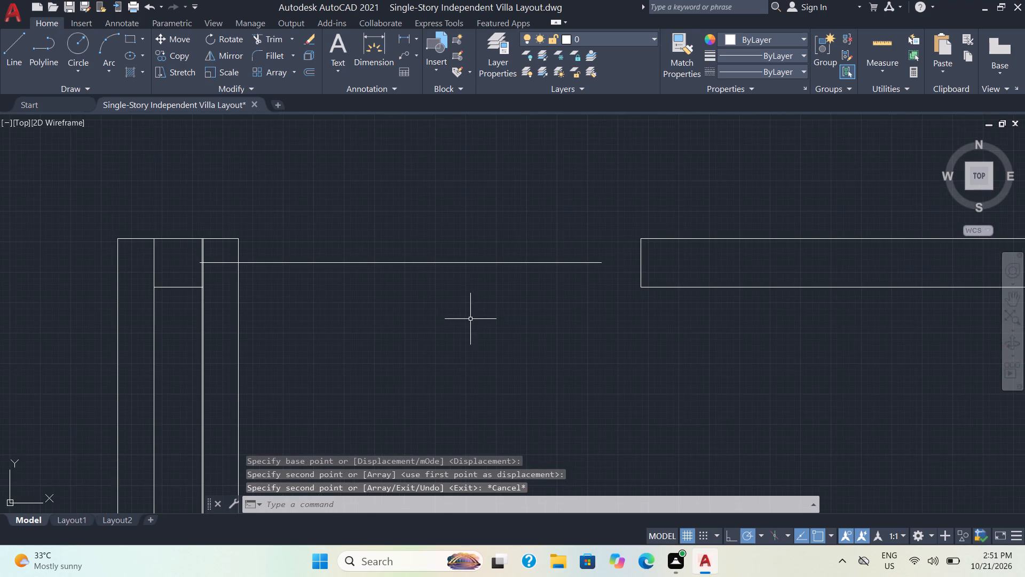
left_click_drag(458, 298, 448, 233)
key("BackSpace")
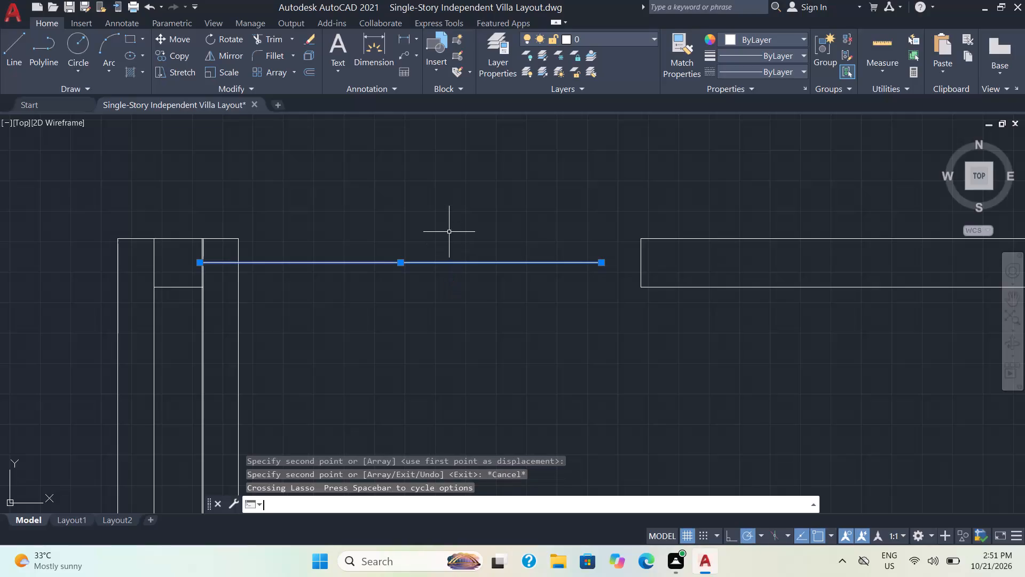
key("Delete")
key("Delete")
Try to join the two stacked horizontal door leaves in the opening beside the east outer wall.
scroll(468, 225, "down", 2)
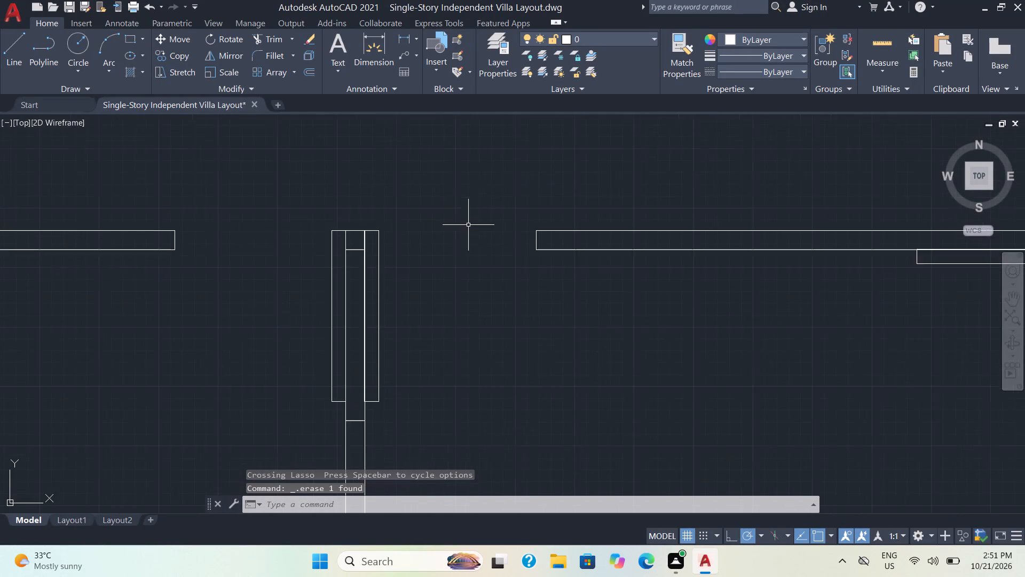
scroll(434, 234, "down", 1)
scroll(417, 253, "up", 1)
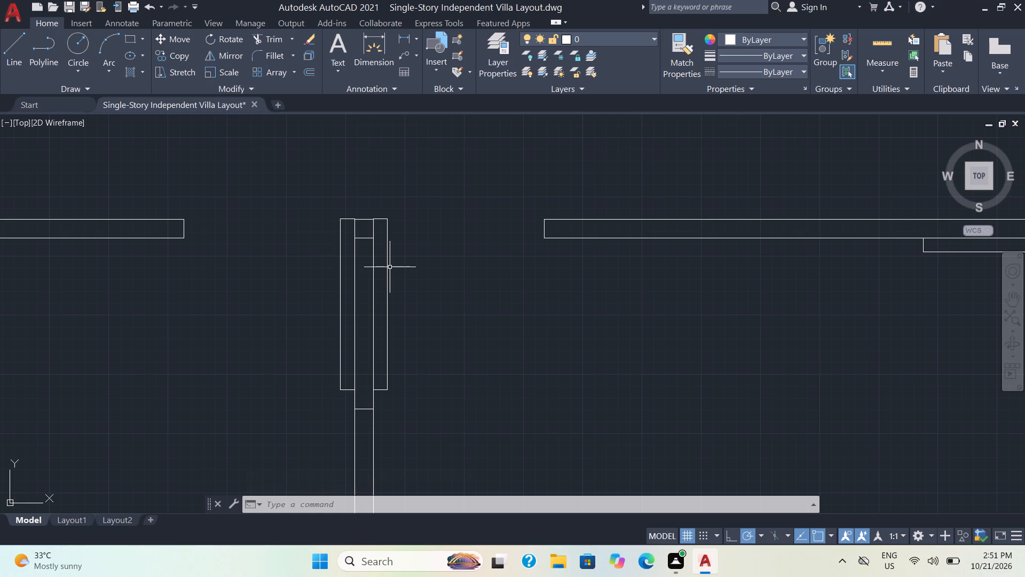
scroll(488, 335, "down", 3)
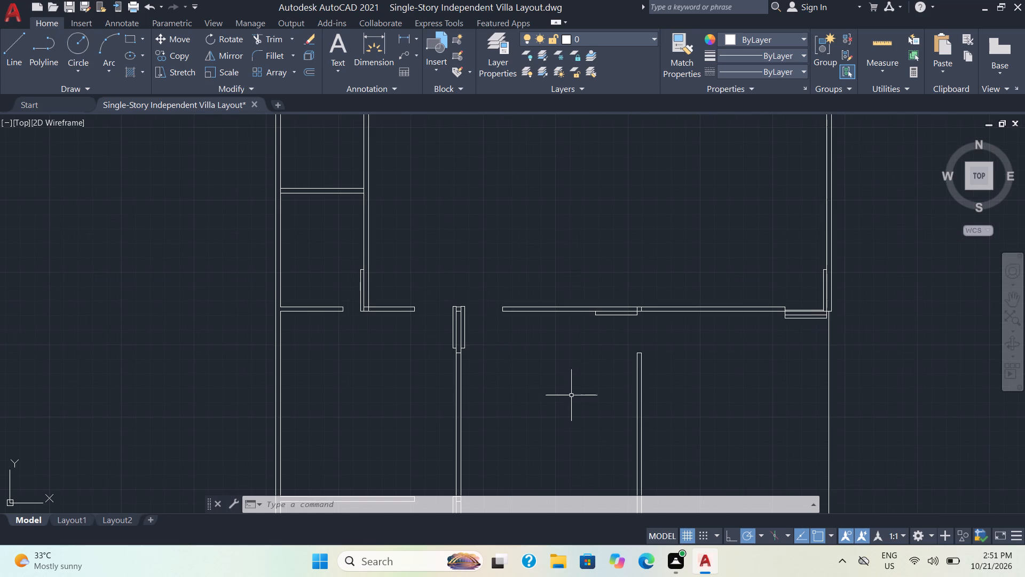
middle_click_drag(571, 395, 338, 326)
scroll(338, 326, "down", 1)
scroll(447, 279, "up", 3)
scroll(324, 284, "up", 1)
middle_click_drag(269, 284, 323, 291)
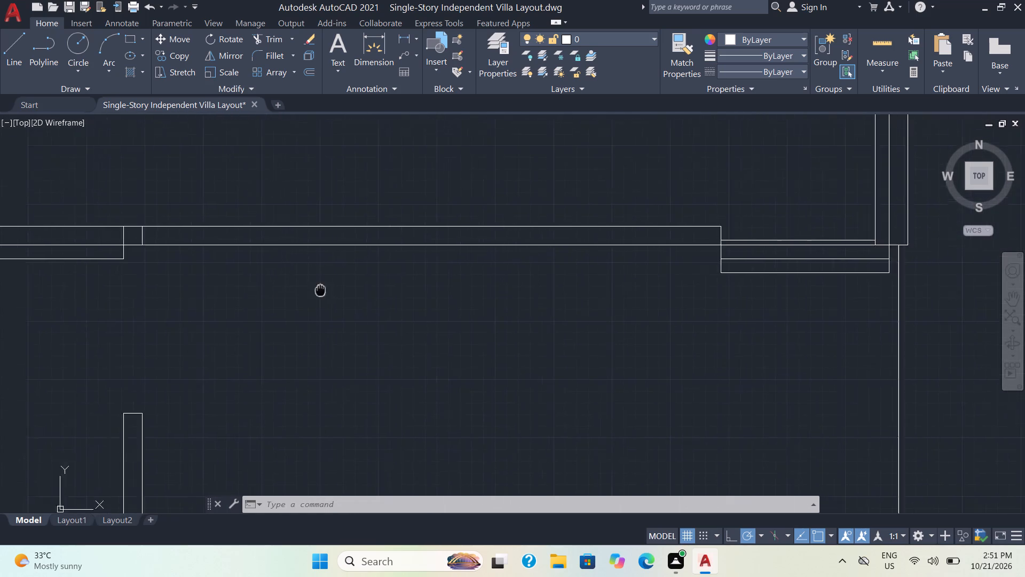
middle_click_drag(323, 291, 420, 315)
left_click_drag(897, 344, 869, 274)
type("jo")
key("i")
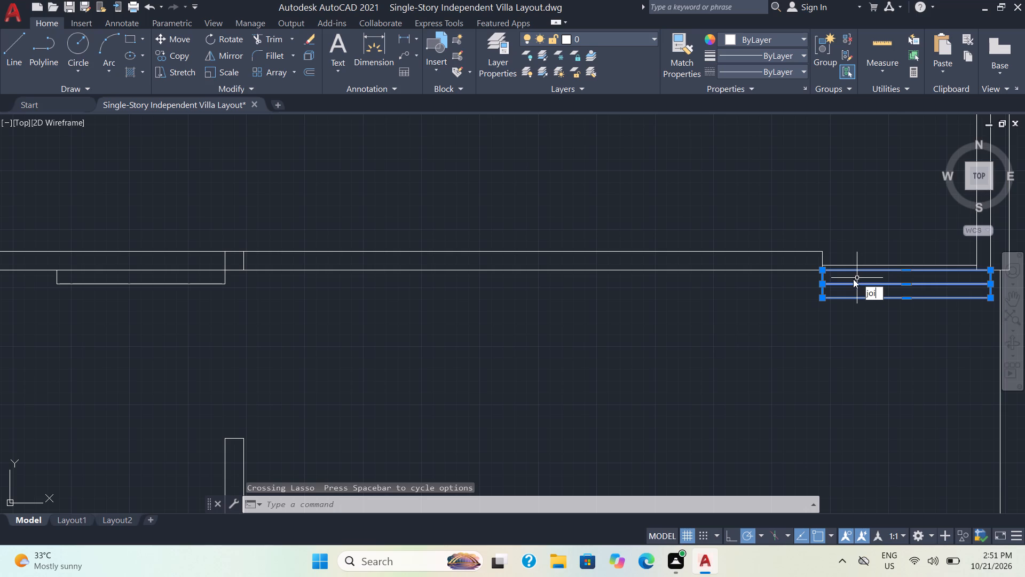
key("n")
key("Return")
Copy the two stacked horizontal door leaves about 10'-3" west, under the long wall and in line with the partition wall's east face.
left_click_drag(847, 314, 845, 277)
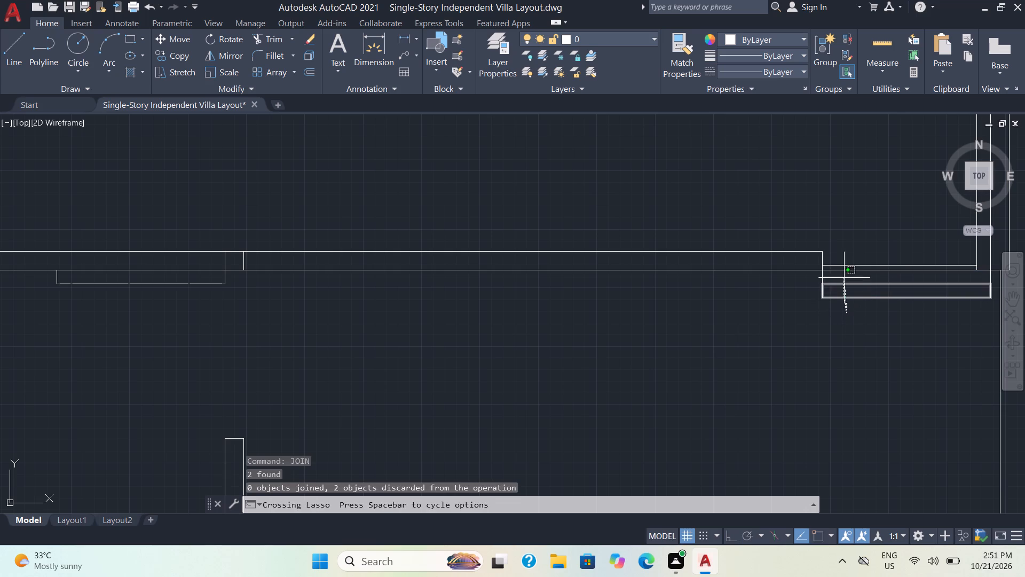
left_click_drag(845, 277, 845, 272)
type("co")
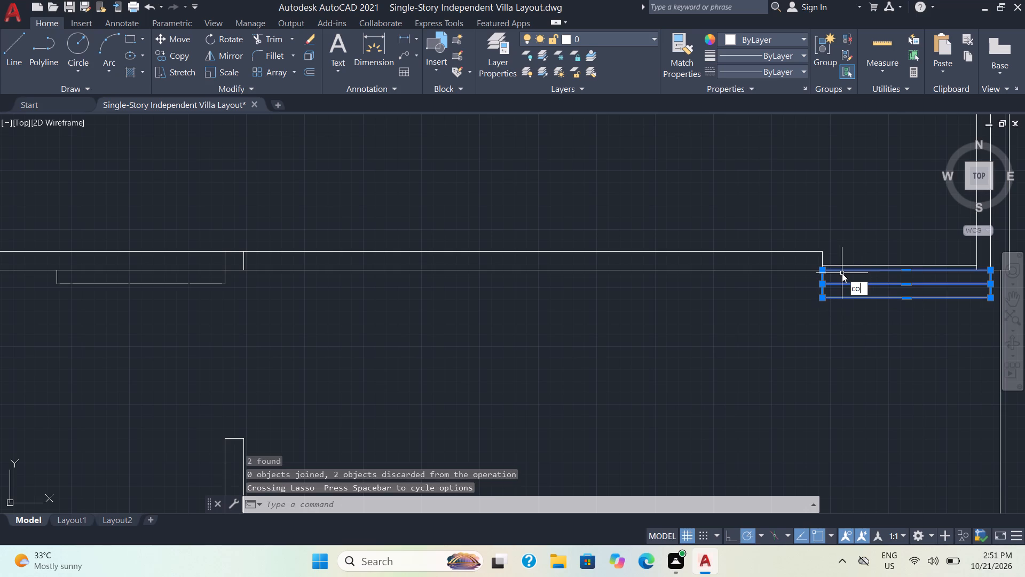
key("Return")
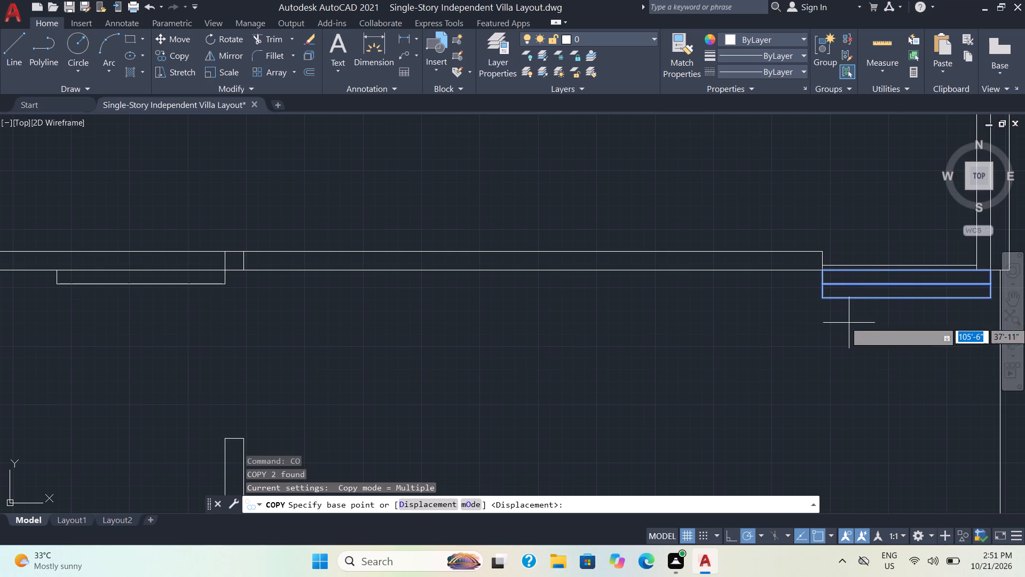
left_click(824, 300)
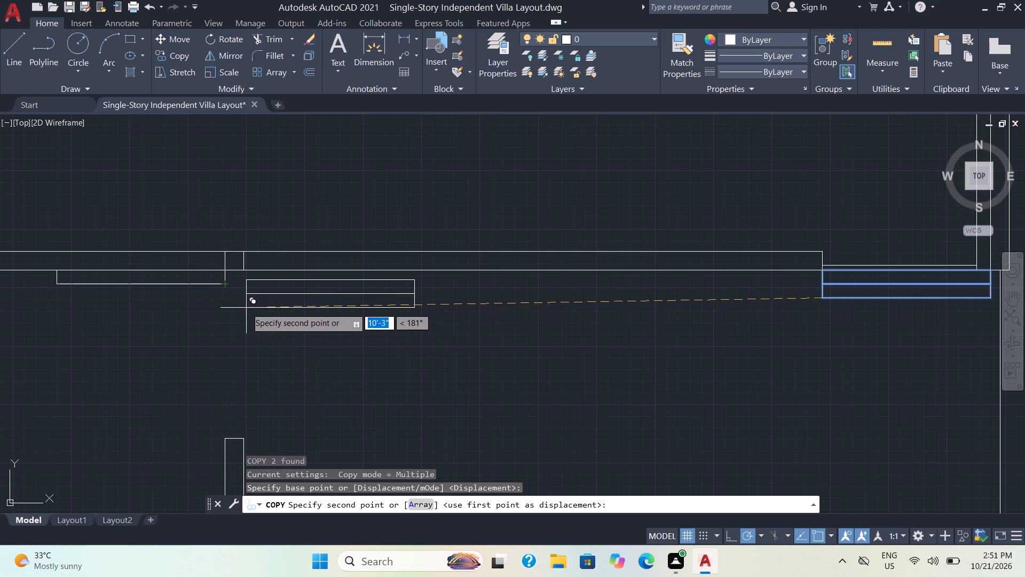
left_click(245, 303)
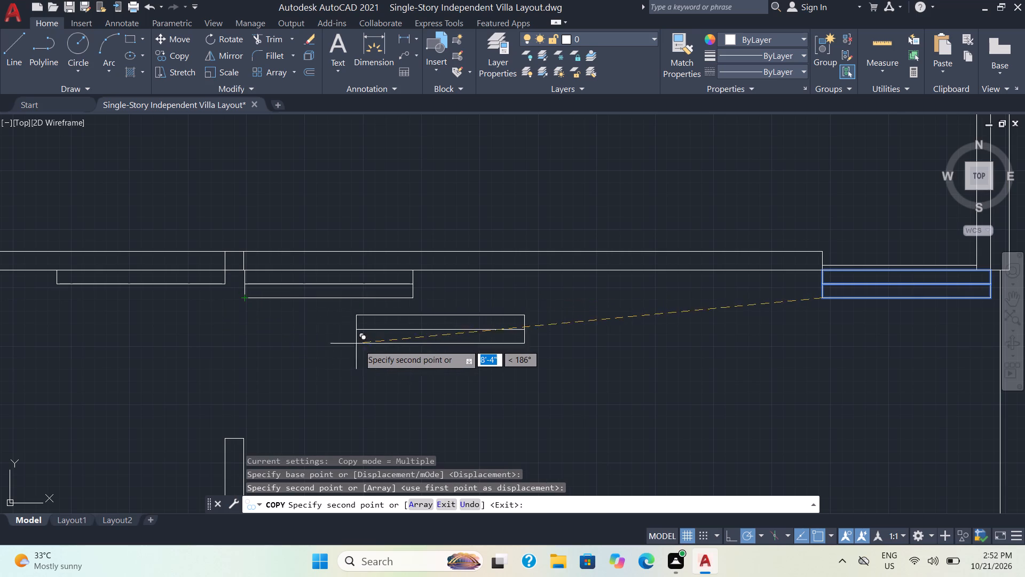
scroll(359, 345, "down", 2)
key("Escape")
scroll(359, 345, "up", 1)
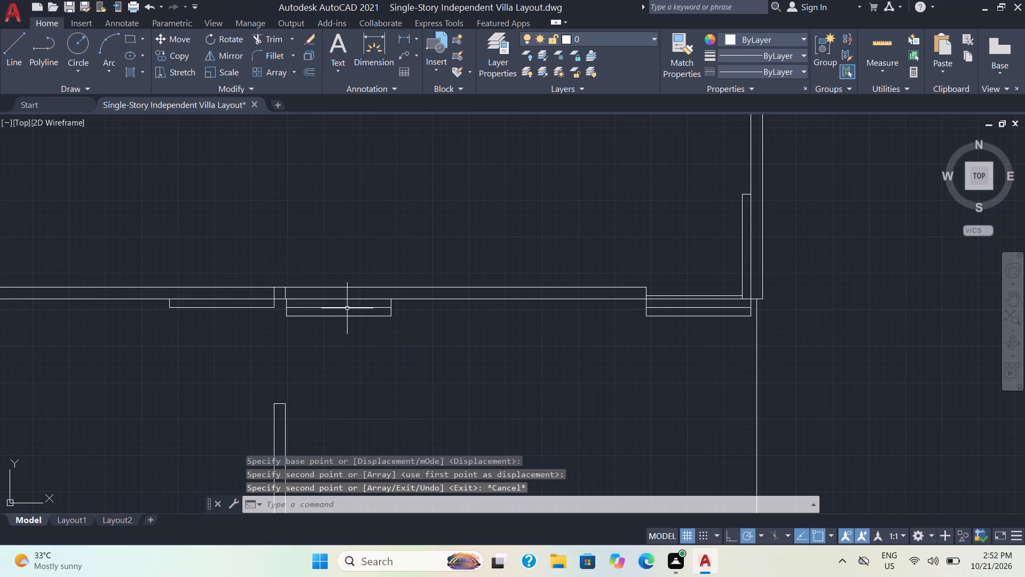
Rotate the copied pair of door leaves 90° about its upper east corner so it hangs vertically below the long wall.
left_click(347, 308)
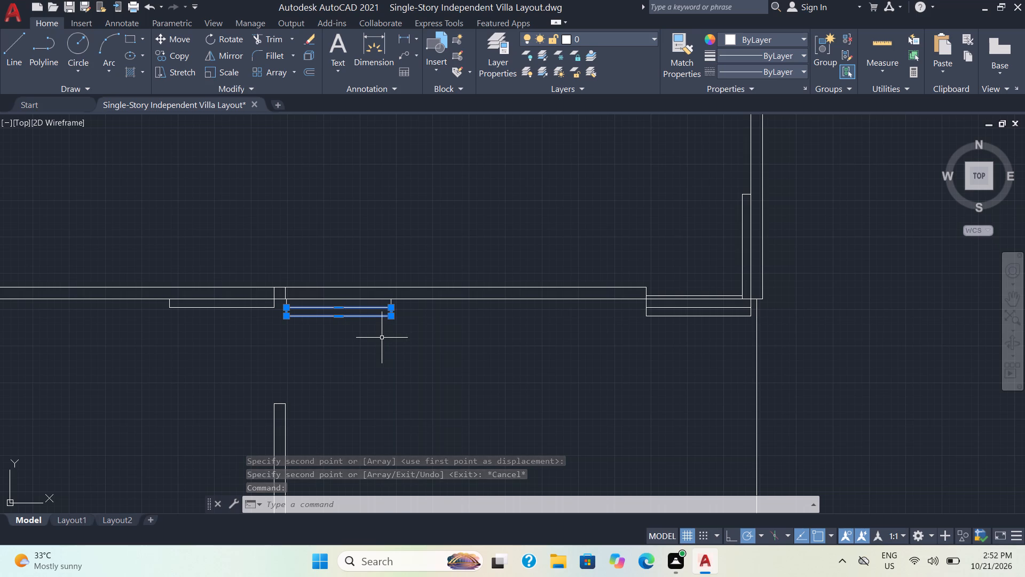
key("Escape")
scroll(392, 336, "up", 1)
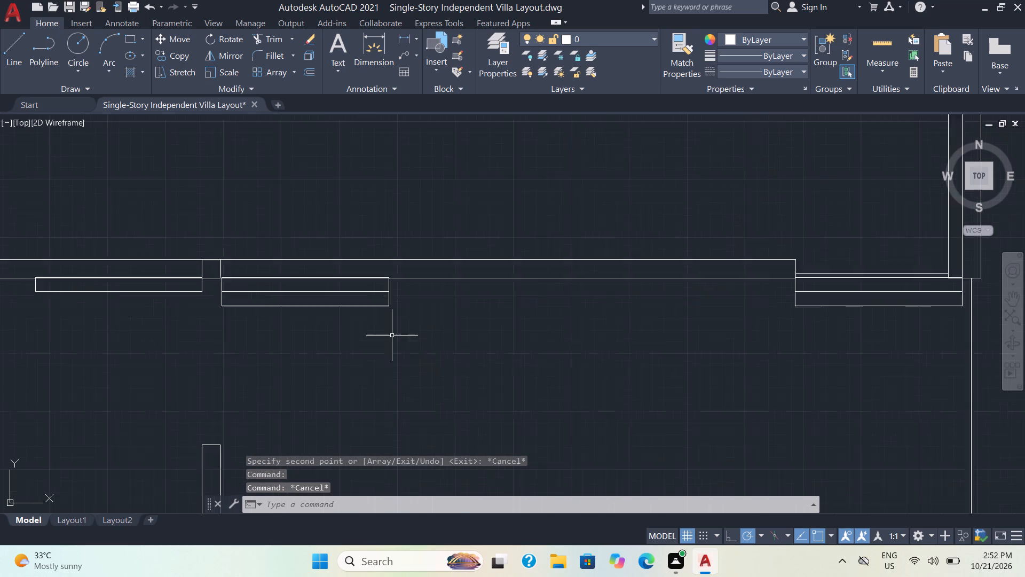
scroll(392, 336, "up", 1)
left_click_drag(417, 329, 370, 272)
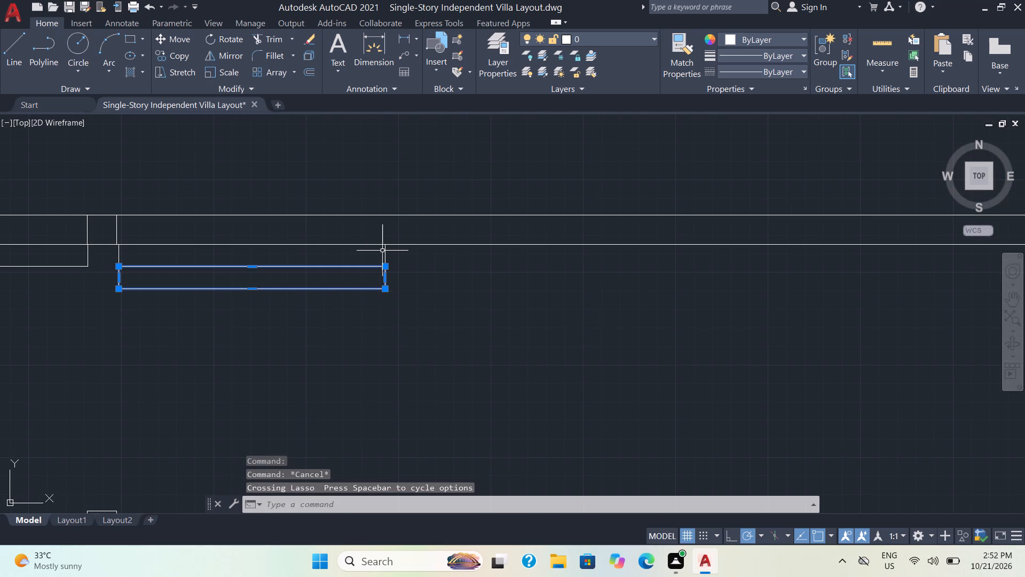
left_click(385, 251)
key("r")
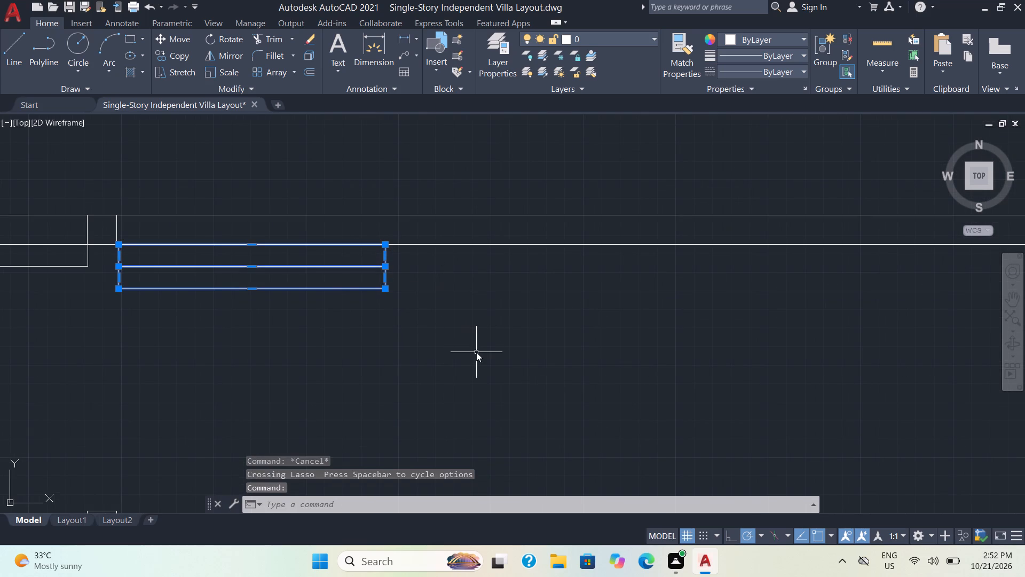
key("o")
key("Return")
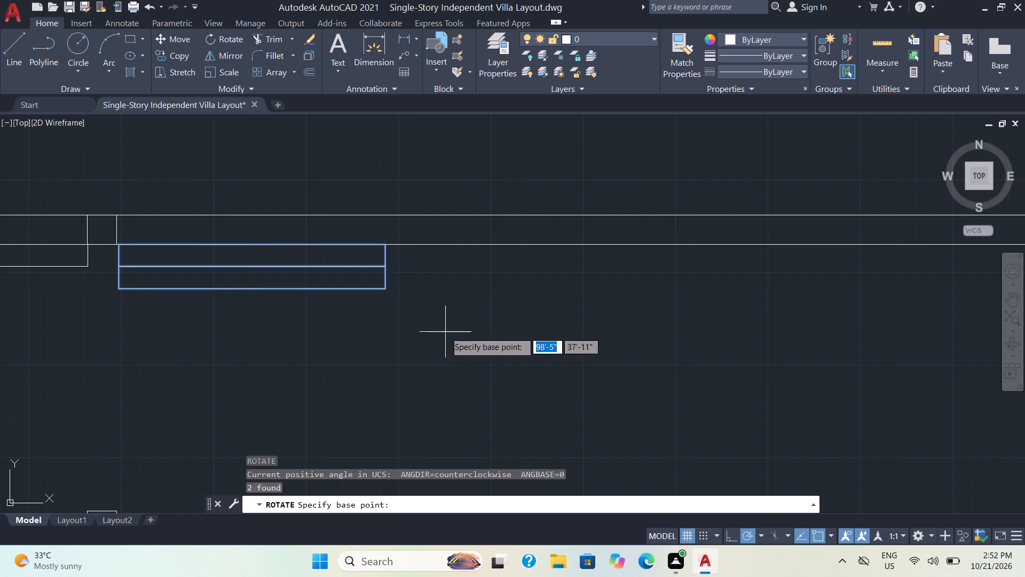
left_click(387, 244)
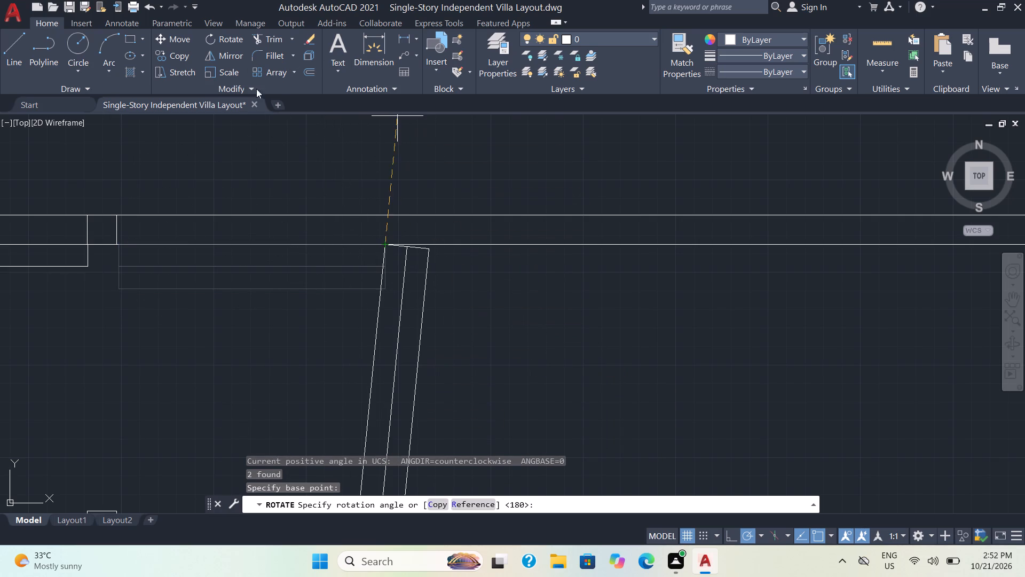
left_click(385, 190)
Move the vertical leaf pair about 3'-0" west to the partition wall's east face, with its upper end about 2" below the long wall.
left_click_drag(449, 301, 444, 301)
left_click(384, 298)
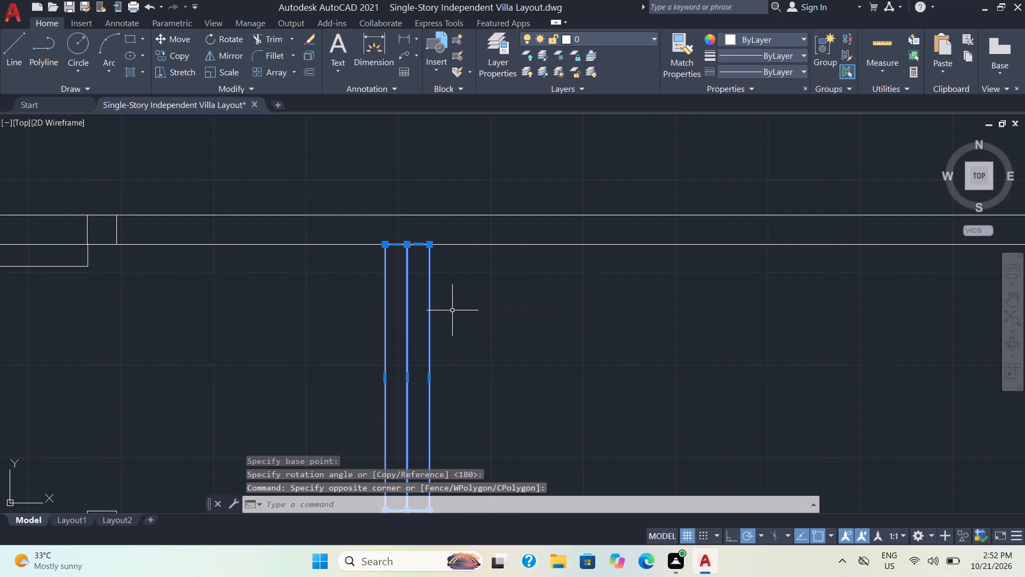
key("m")
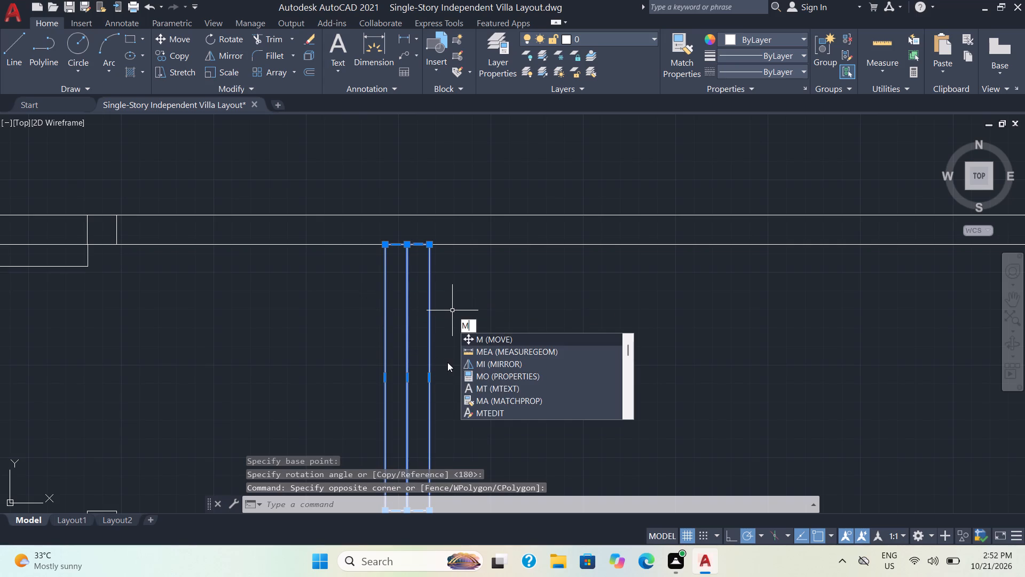
key("Return")
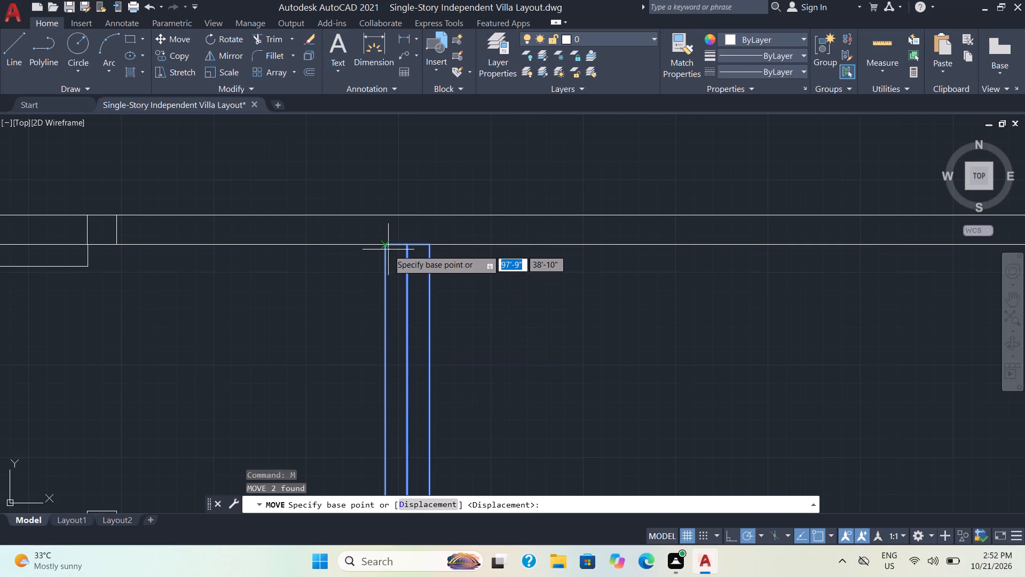
left_click(384, 244)
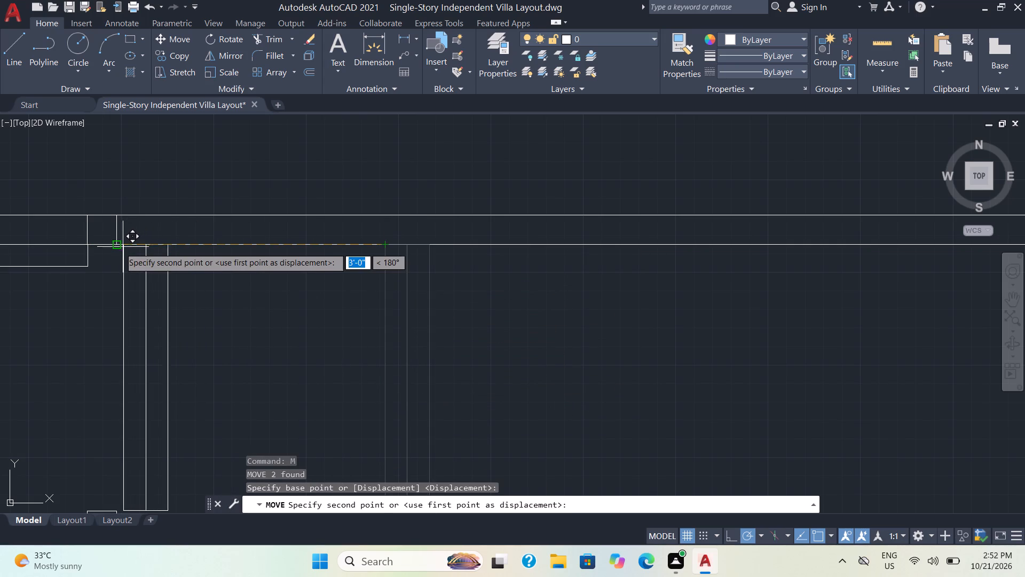
scroll(119, 248, "up", 1)
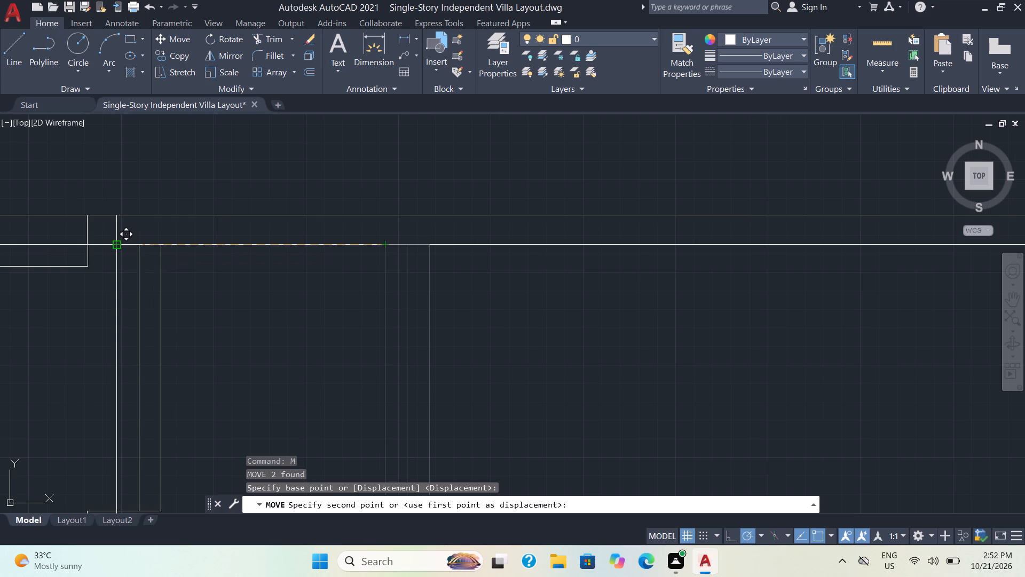
scroll(119, 248, "up", 1)
scroll(119, 248, "down", 4)
scroll(119, 248, "up", 1)
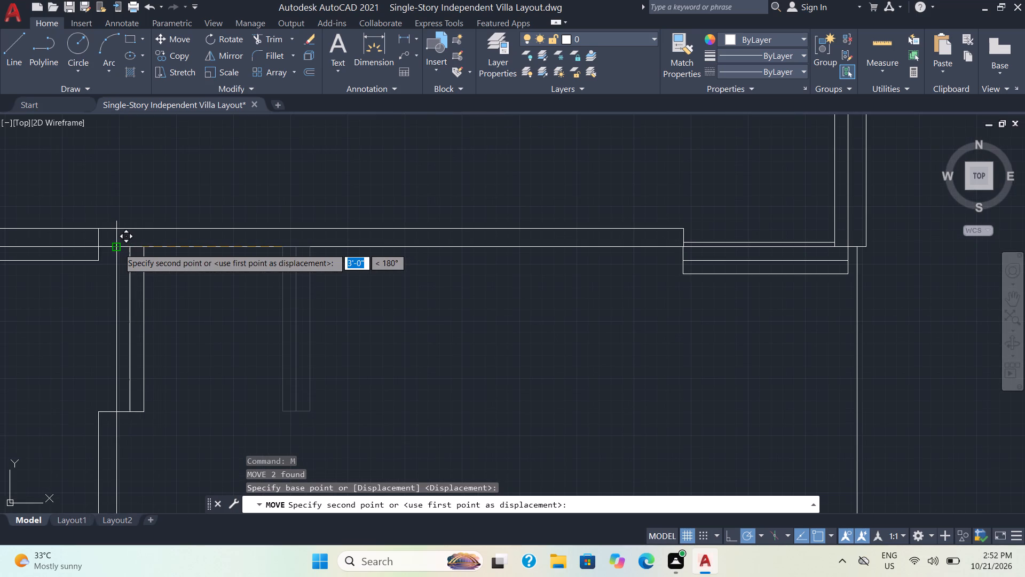
scroll(119, 248, "up", 1)
scroll(121, 252, "down", 1)
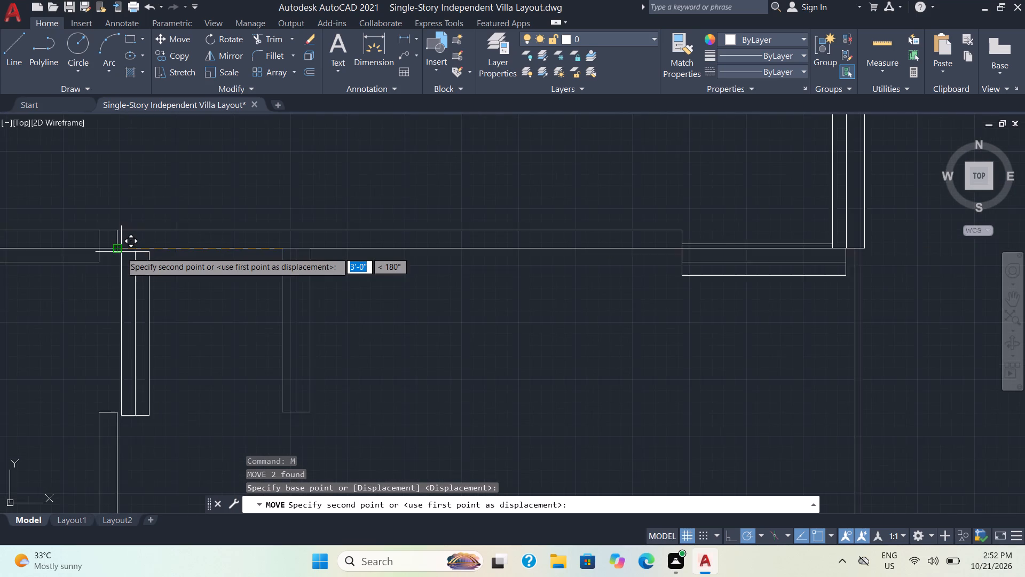
scroll(121, 252, "down", 1)
scroll(121, 252, "up", 1)
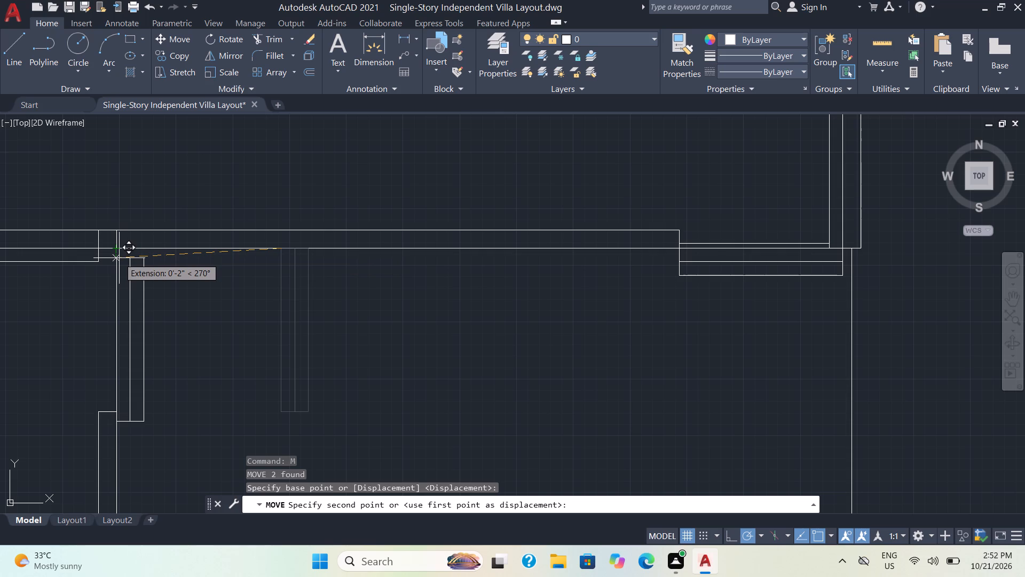
left_click(119, 258)
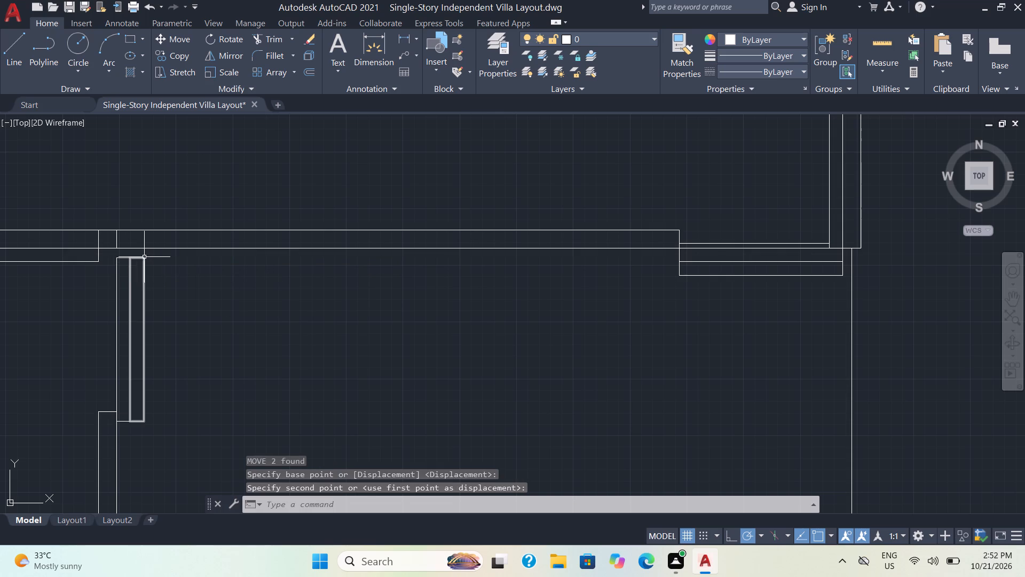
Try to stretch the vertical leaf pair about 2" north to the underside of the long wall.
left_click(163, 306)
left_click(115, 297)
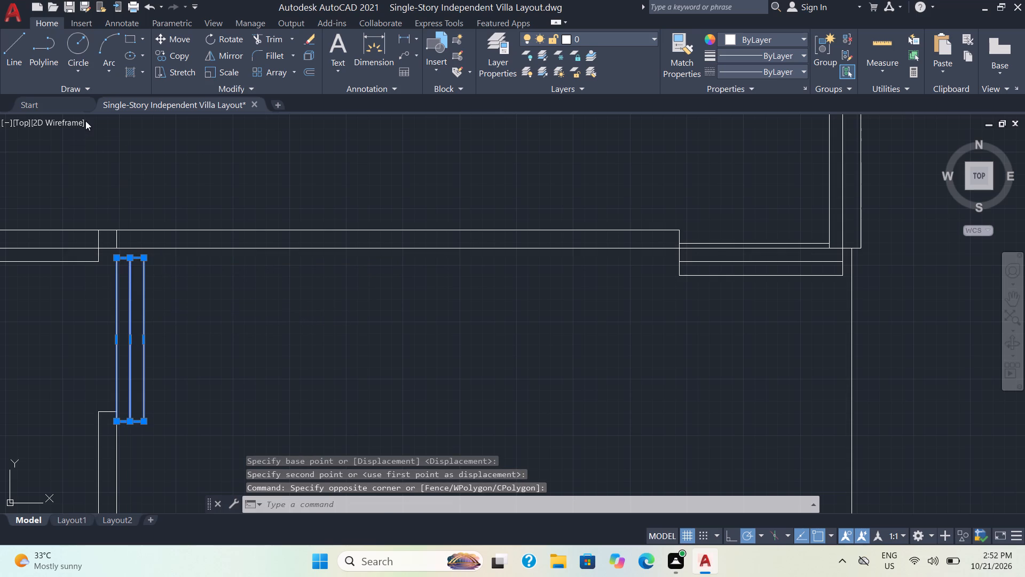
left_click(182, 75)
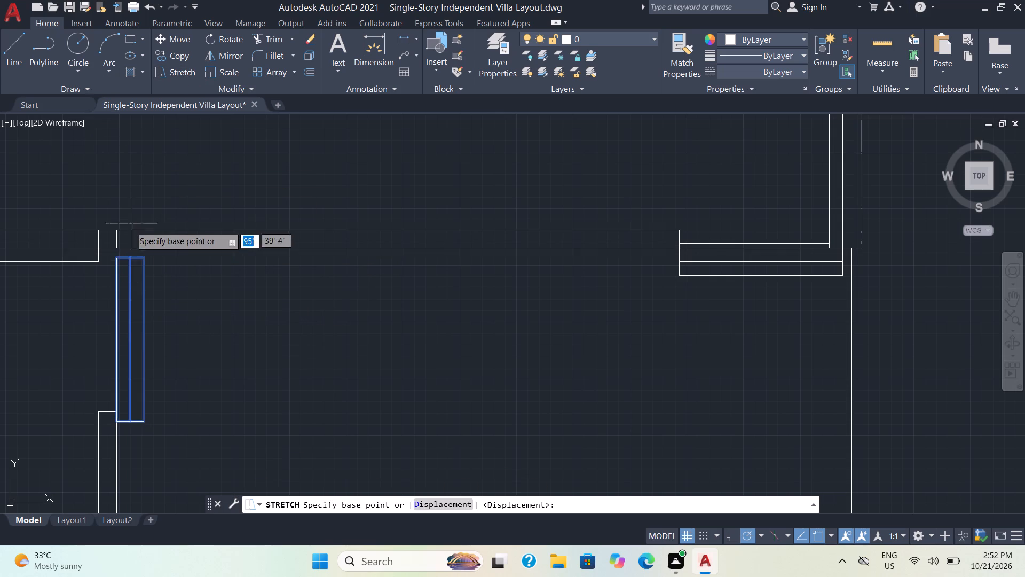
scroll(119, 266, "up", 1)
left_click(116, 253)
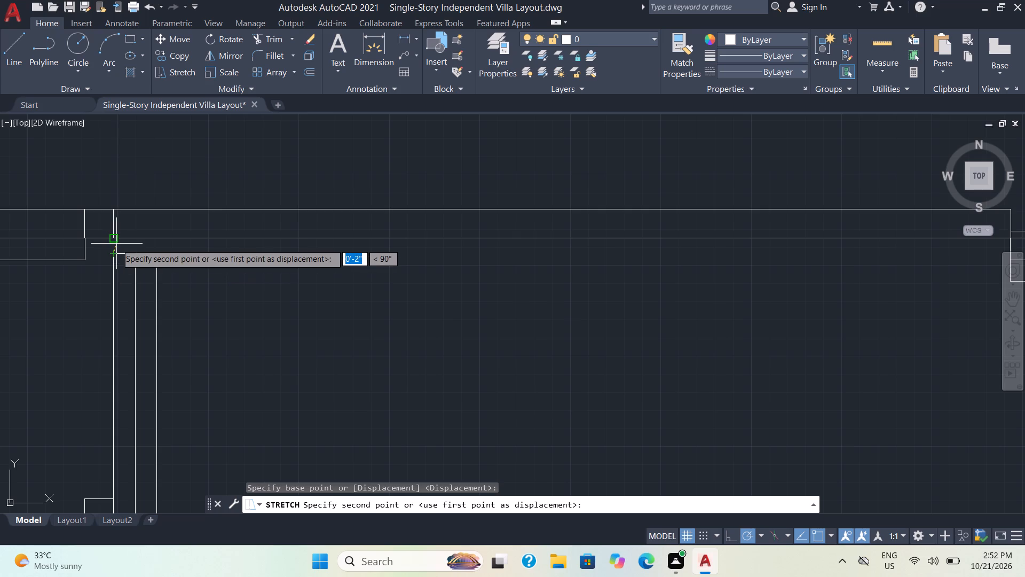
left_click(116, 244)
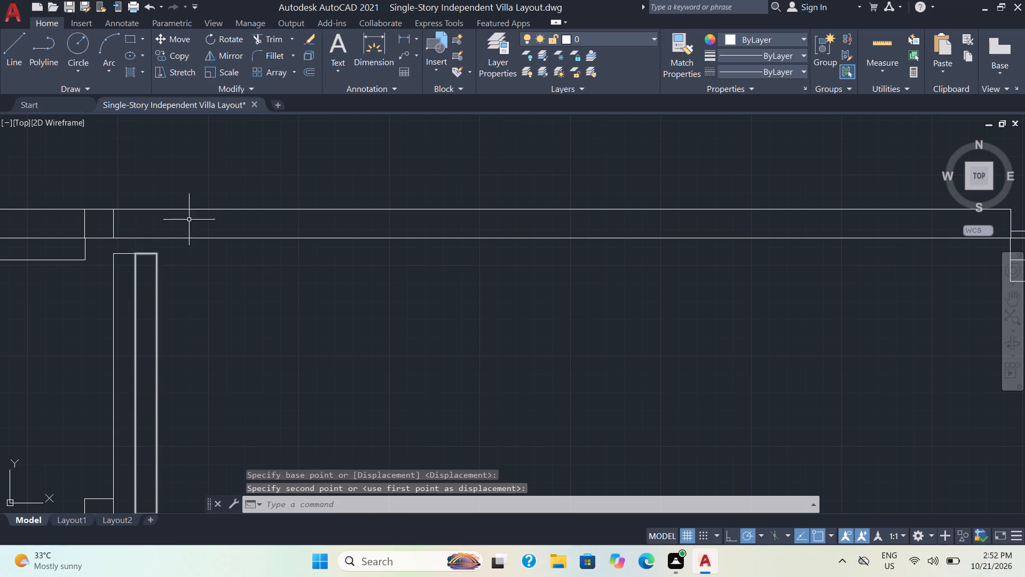
Use Stretch to shift both vertical leaves about 2" north so their upper ends meet the long wall's south face.
left_click(185, 71)
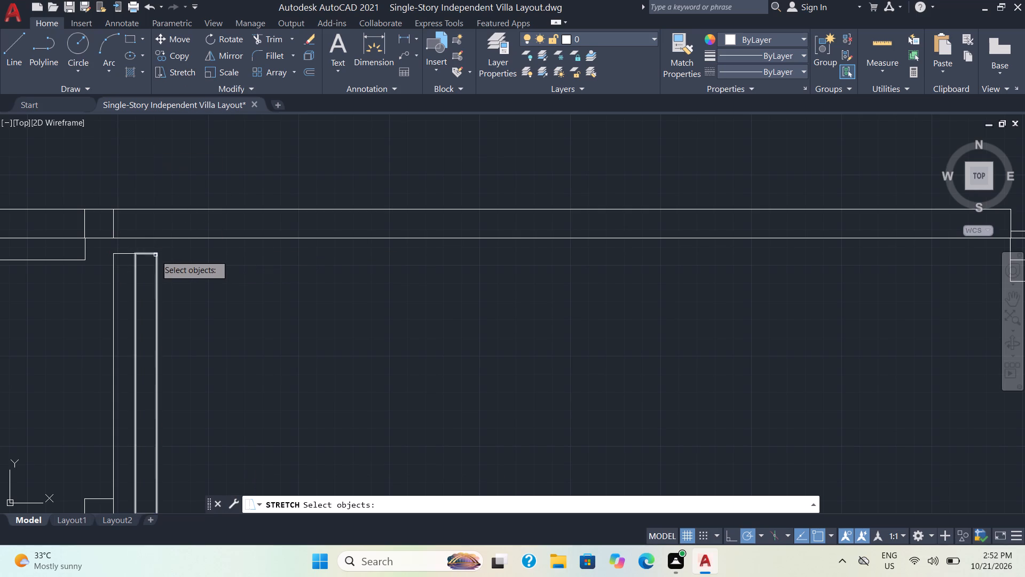
left_click(155, 255)
left_click(125, 253)
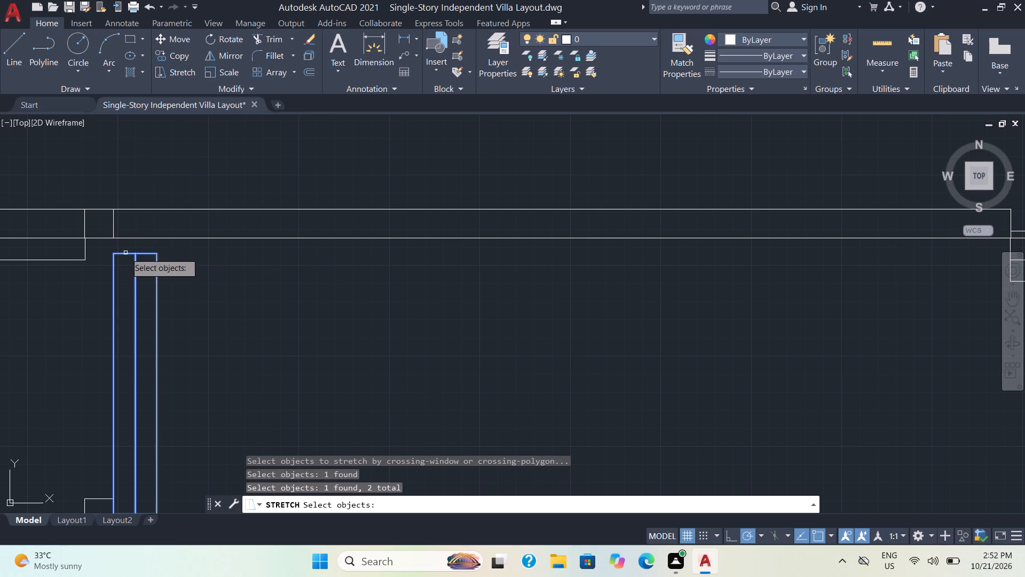
key("Return")
left_click(127, 255)
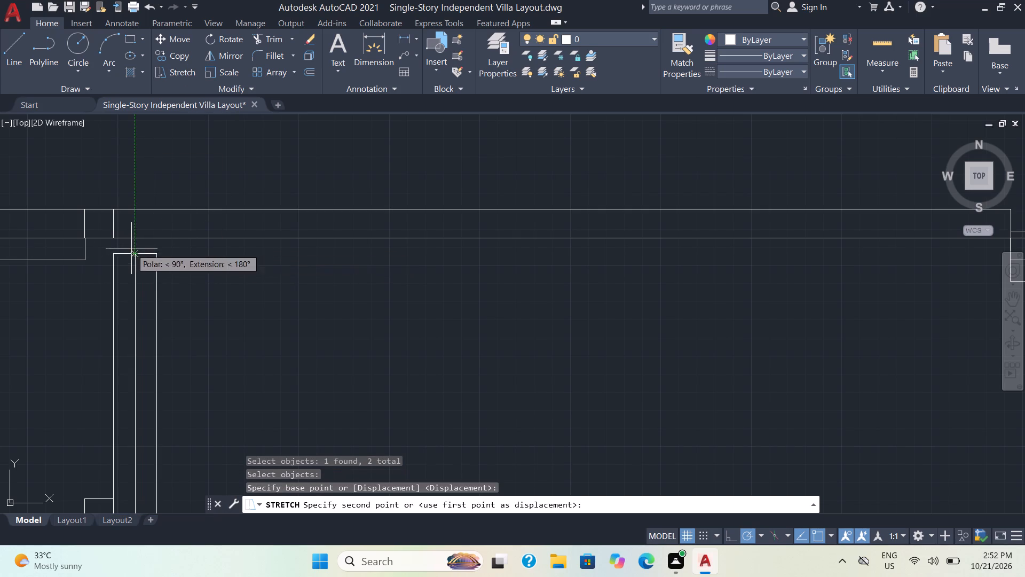
left_click(132, 243)
scroll(212, 314, "down", 2)
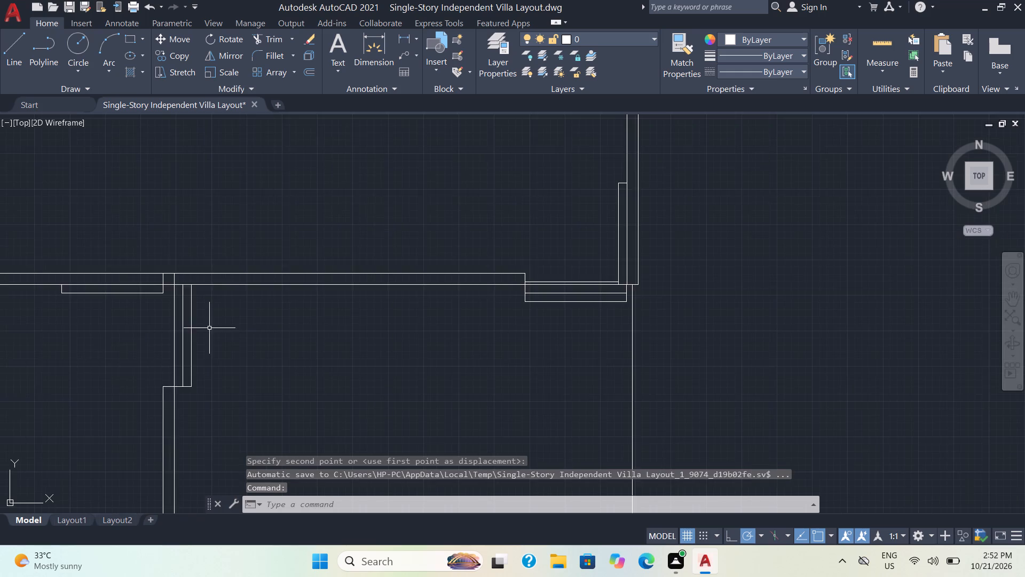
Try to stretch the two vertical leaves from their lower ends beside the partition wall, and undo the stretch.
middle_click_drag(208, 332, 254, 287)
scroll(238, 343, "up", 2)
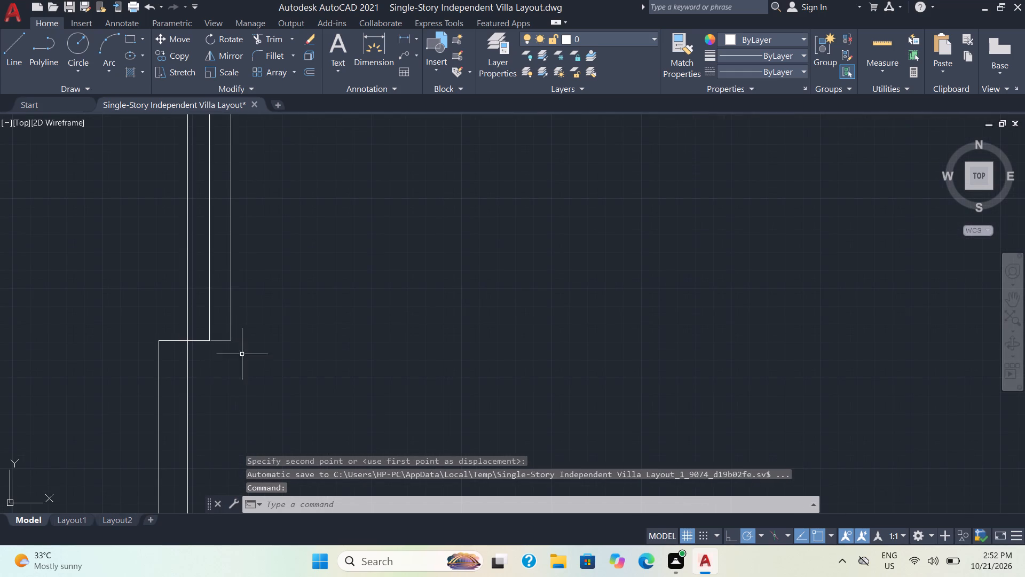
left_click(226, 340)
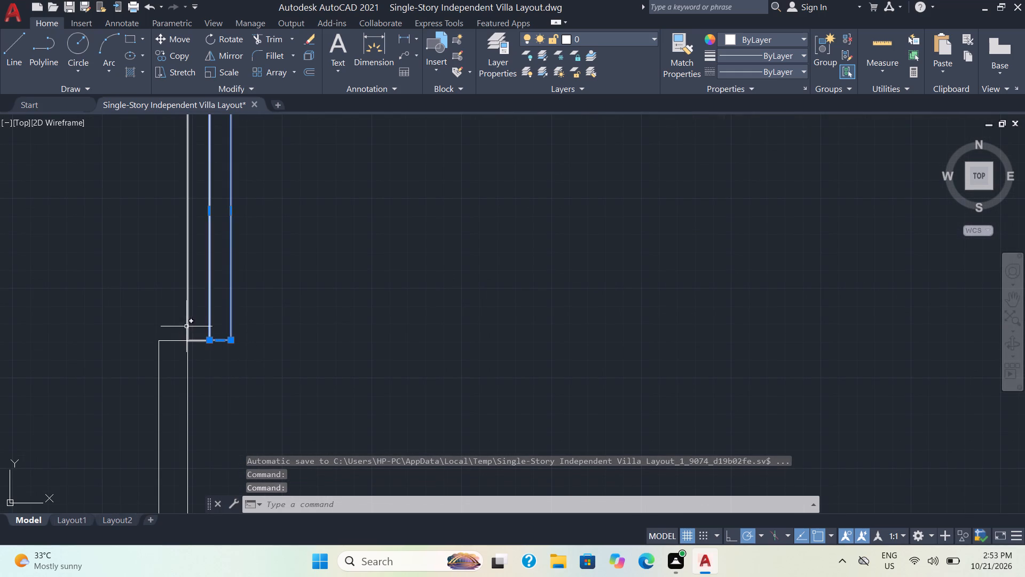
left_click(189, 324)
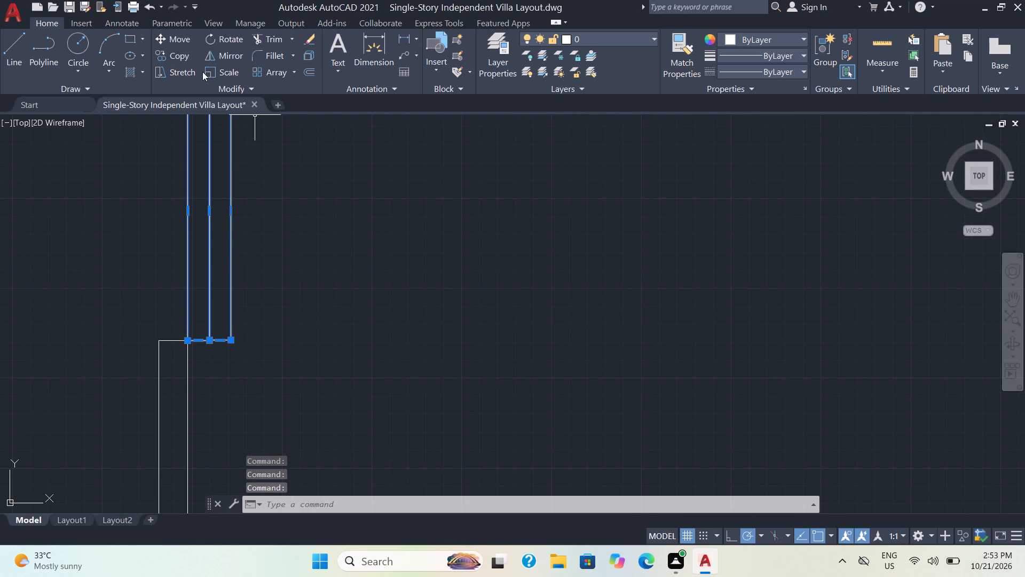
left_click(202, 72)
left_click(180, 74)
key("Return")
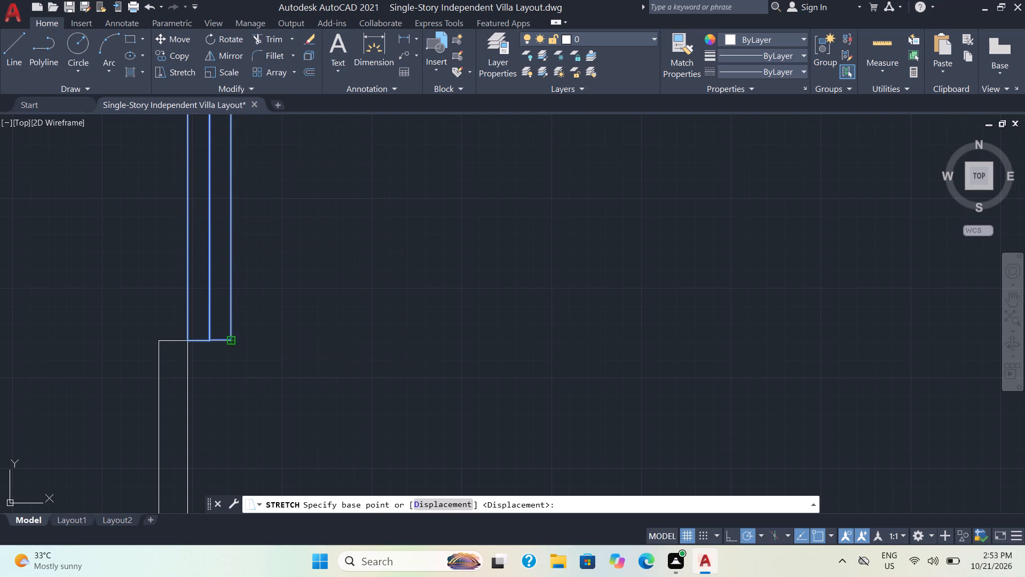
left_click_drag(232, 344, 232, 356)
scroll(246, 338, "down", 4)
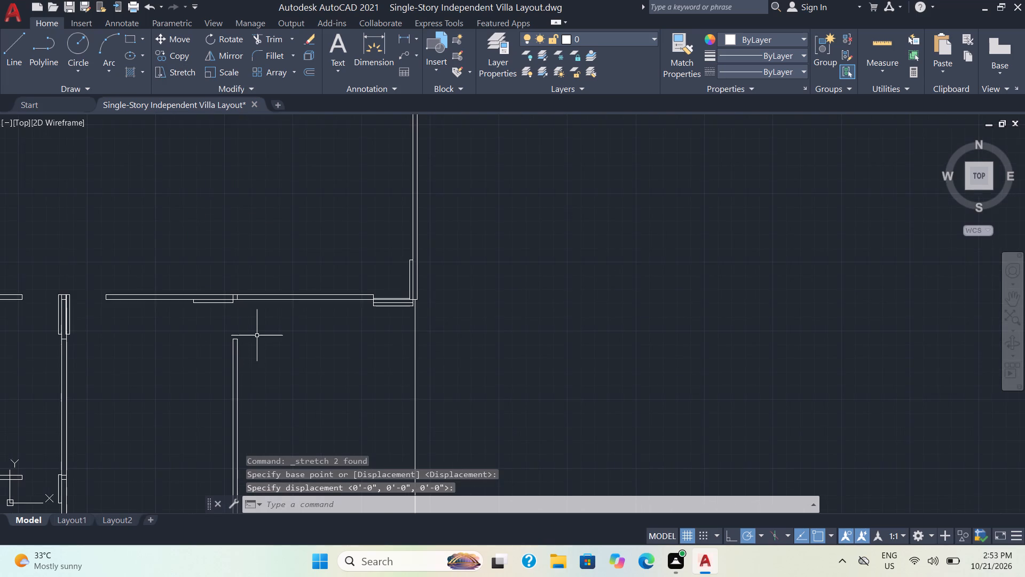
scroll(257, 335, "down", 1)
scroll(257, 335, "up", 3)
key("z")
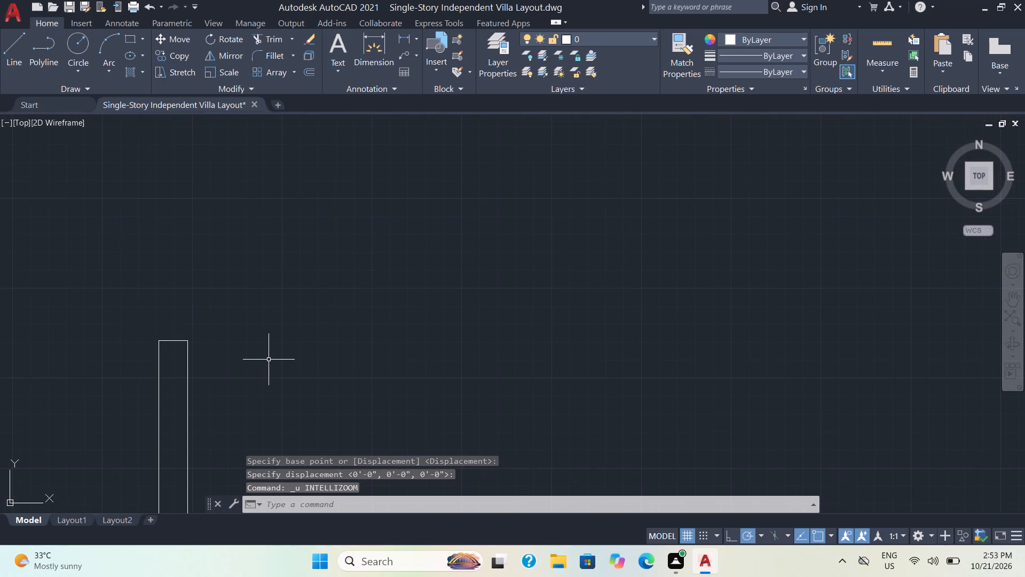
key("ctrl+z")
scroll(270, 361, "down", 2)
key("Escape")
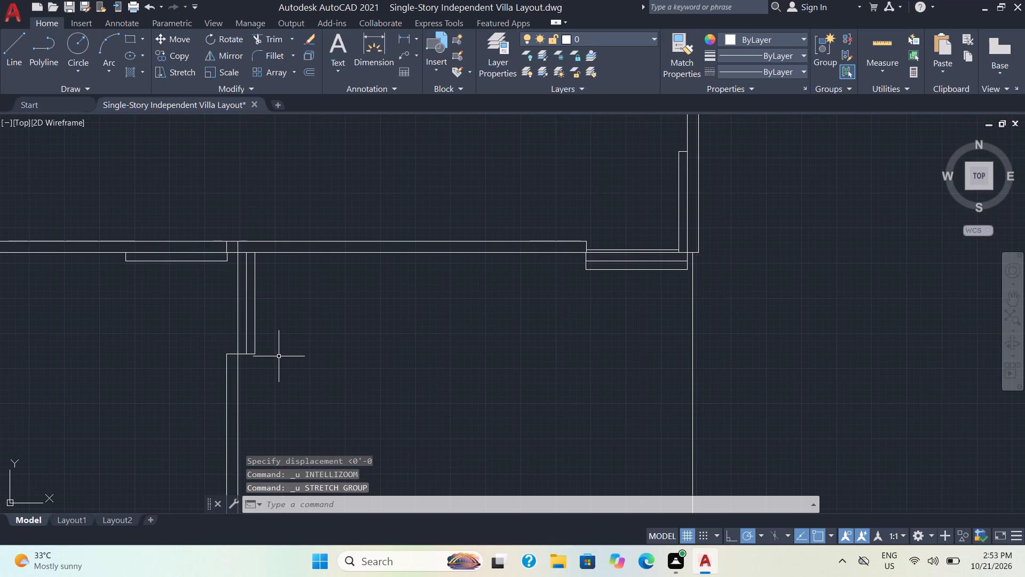
Examine the fitted door leaves and the whole villa plan for the state of the room openings.
scroll(279, 356, "down", 2)
scroll(279, 356, "up", 3)
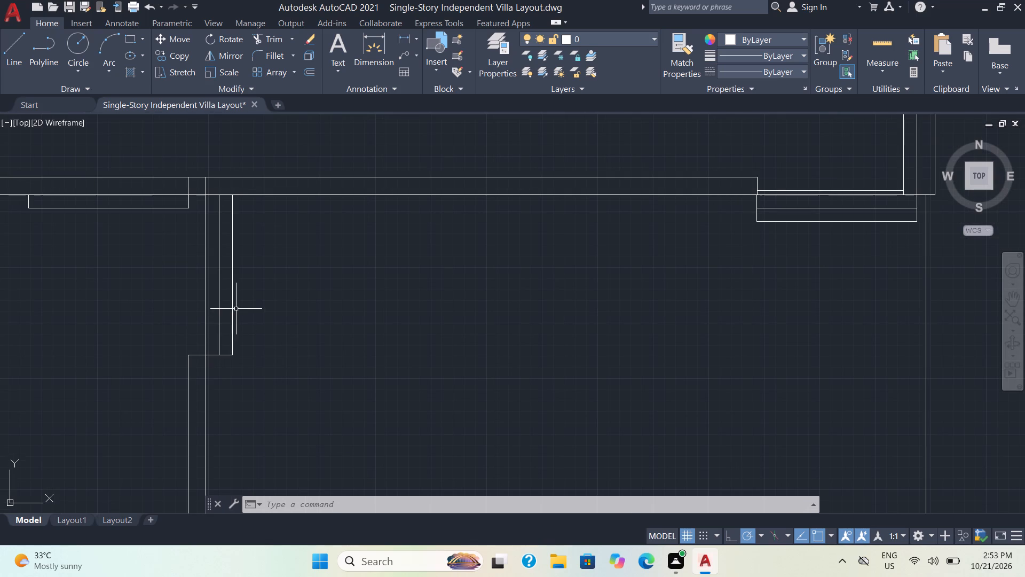
scroll(244, 306, "up", 1)
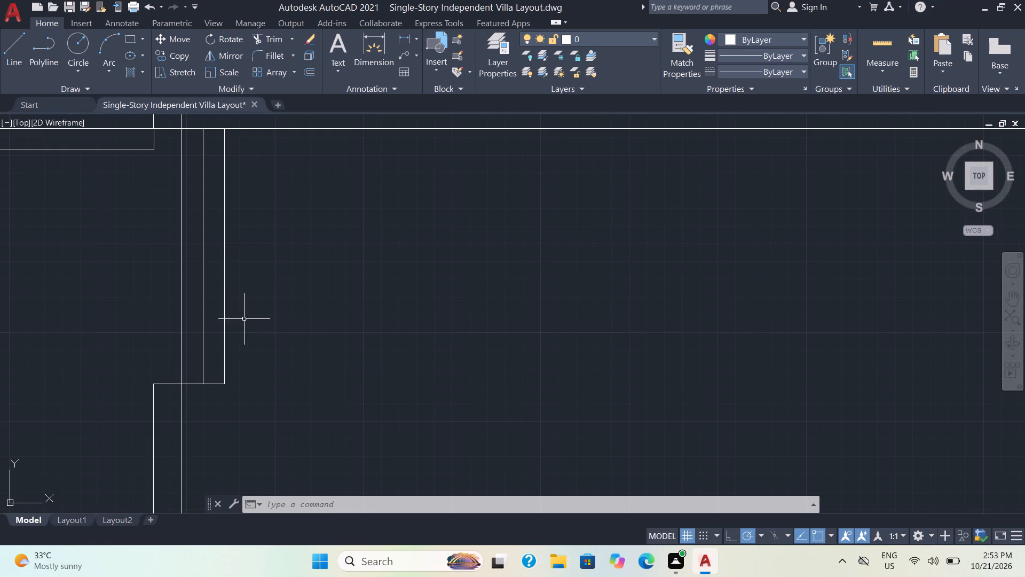
scroll(223, 334, "down", 3)
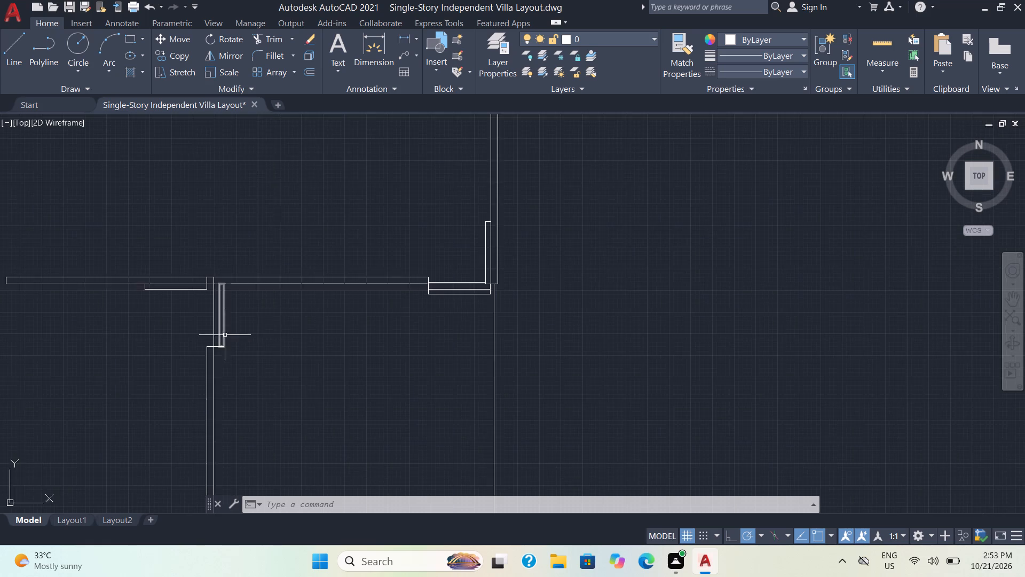
scroll(254, 368, "down", 2)
scroll(338, 402, "down", 2)
scroll(249, 368, "up", 1)
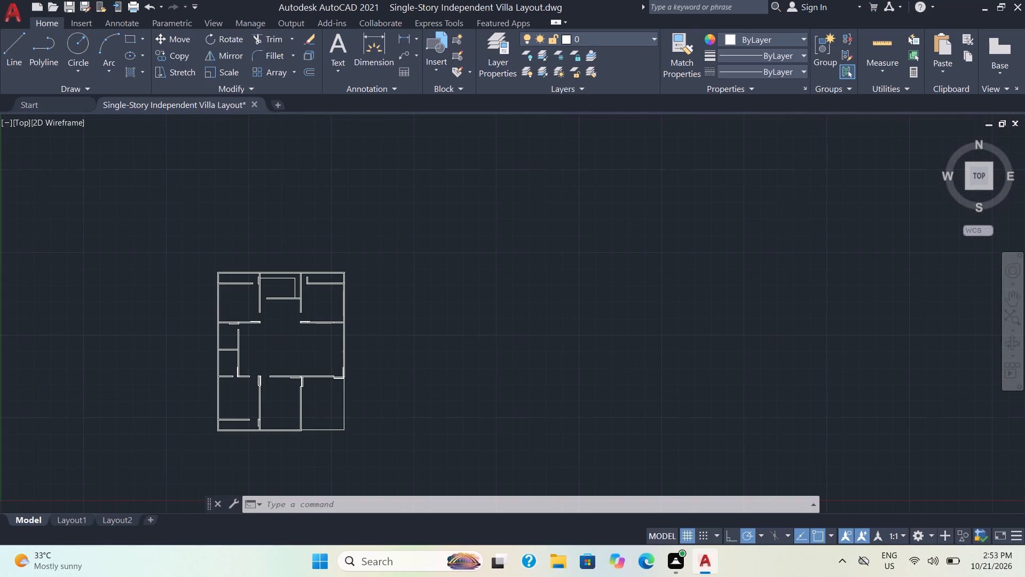
scroll(249, 368, "up", 1)
middle_click_drag(249, 368, 357, 364)
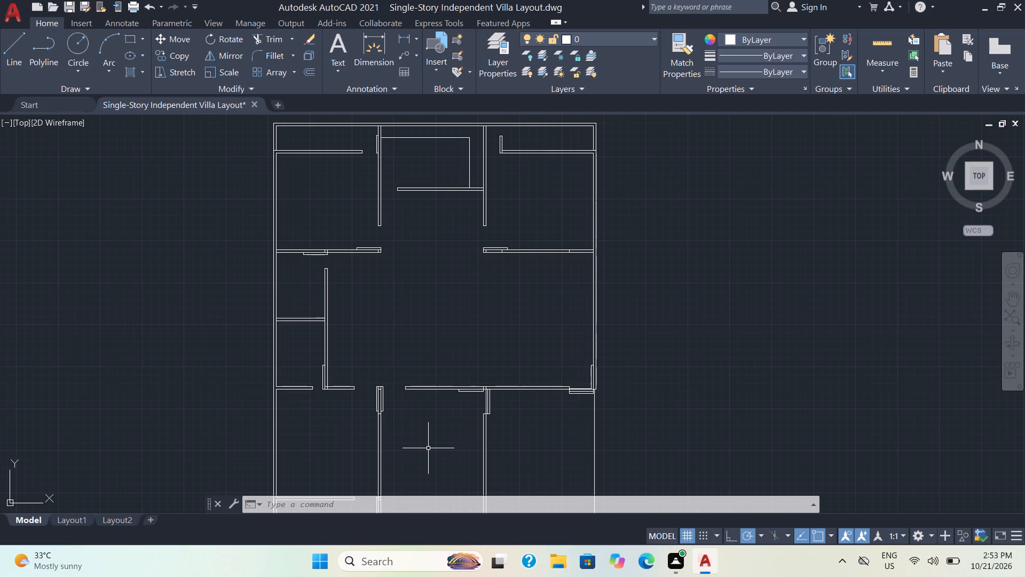
scroll(390, 363, "down", 3)
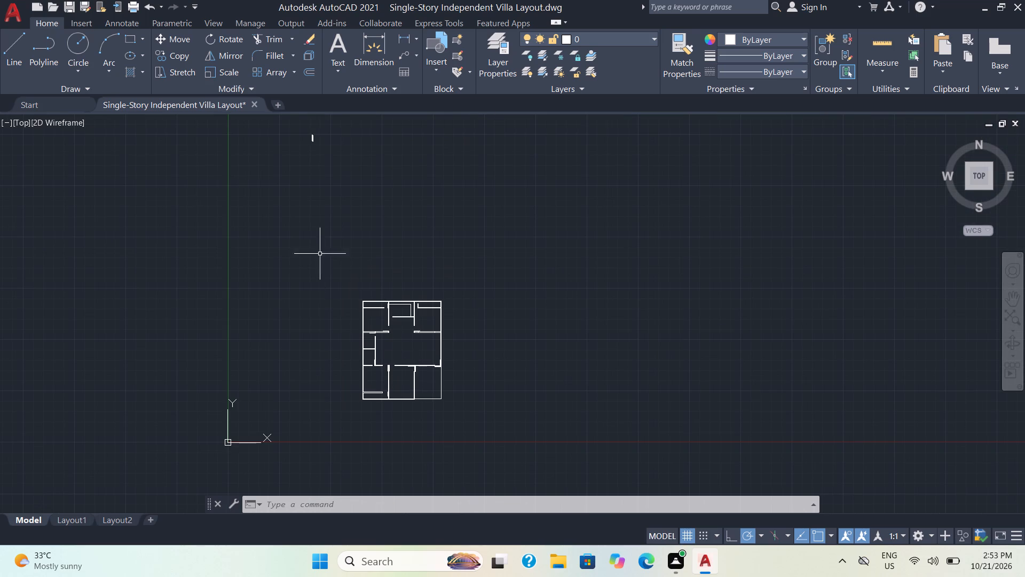
scroll(324, 244, "down", 2)
scroll(327, 323, "up", 4)
Draw a three-point door swing arc in the southwest room's lower opening, from the leaf's bottom corner to the lower corner of the wall end.
middle_click_drag(409, 286, 335, 373)
scroll(335, 373, "up", 4)
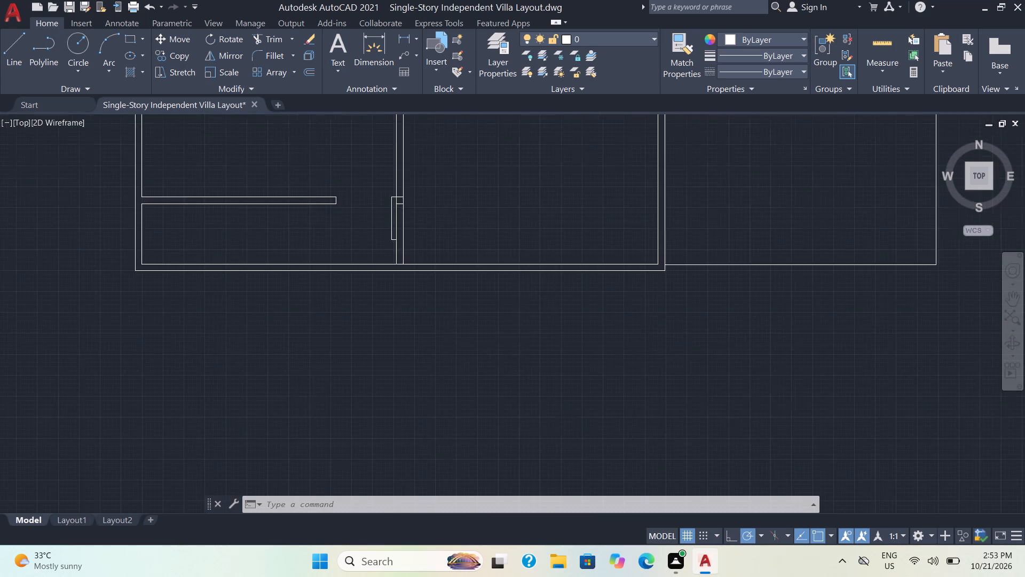
scroll(341, 343, "down", 2)
middle_click_drag(342, 362, 332, 395)
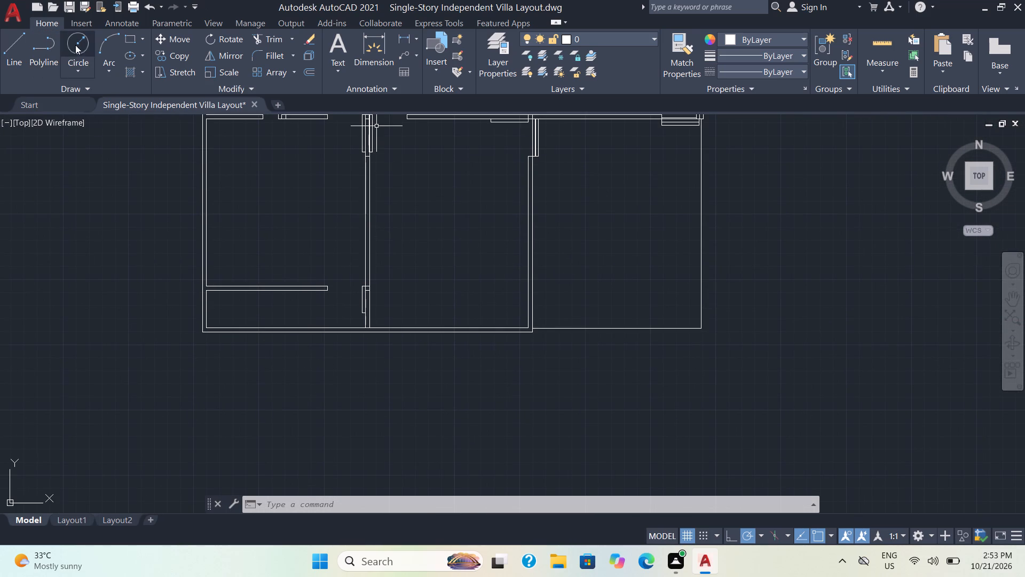
left_click(104, 44)
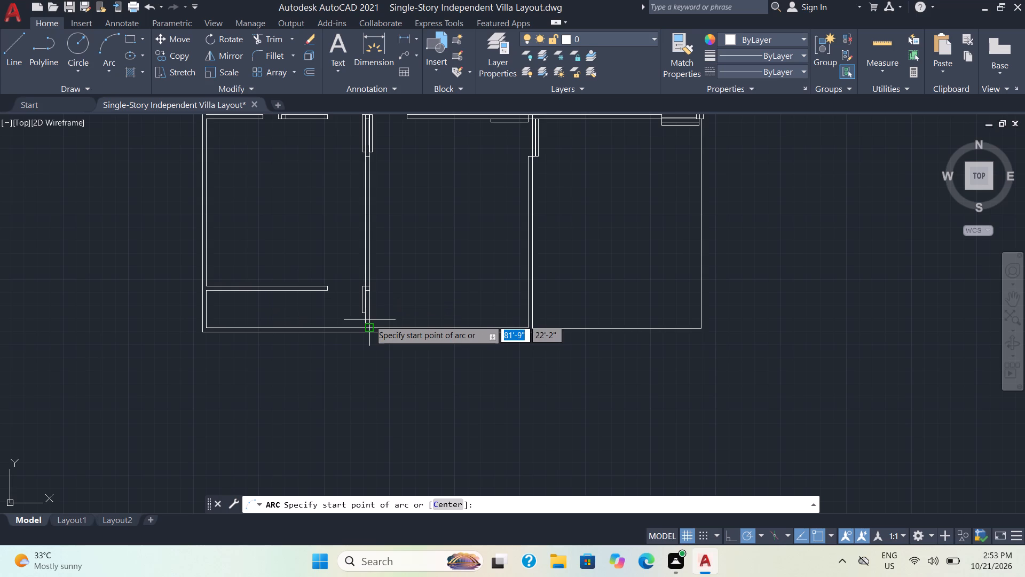
scroll(366, 313, "up", 2)
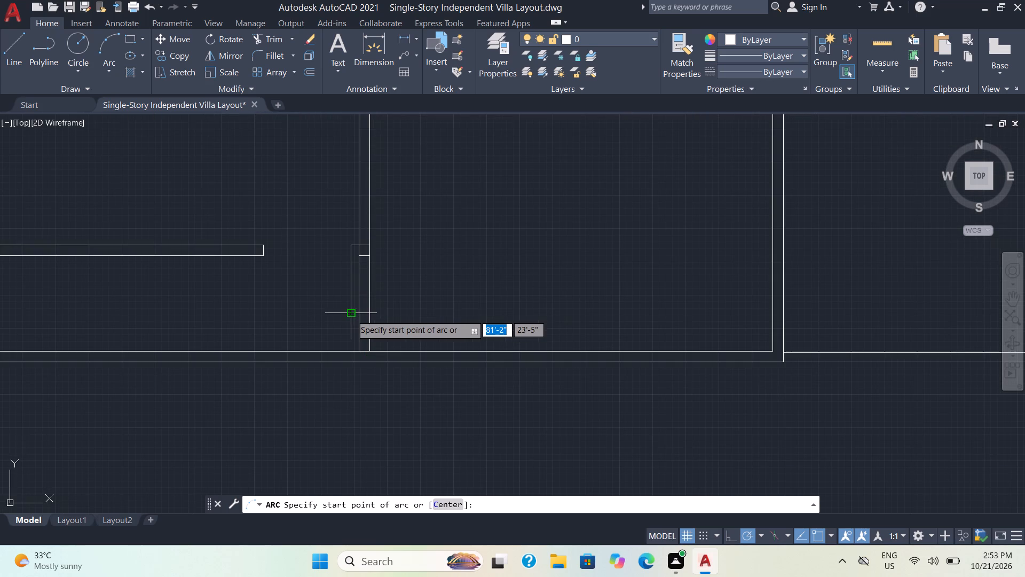
left_click(351, 315)
left_click(289, 295)
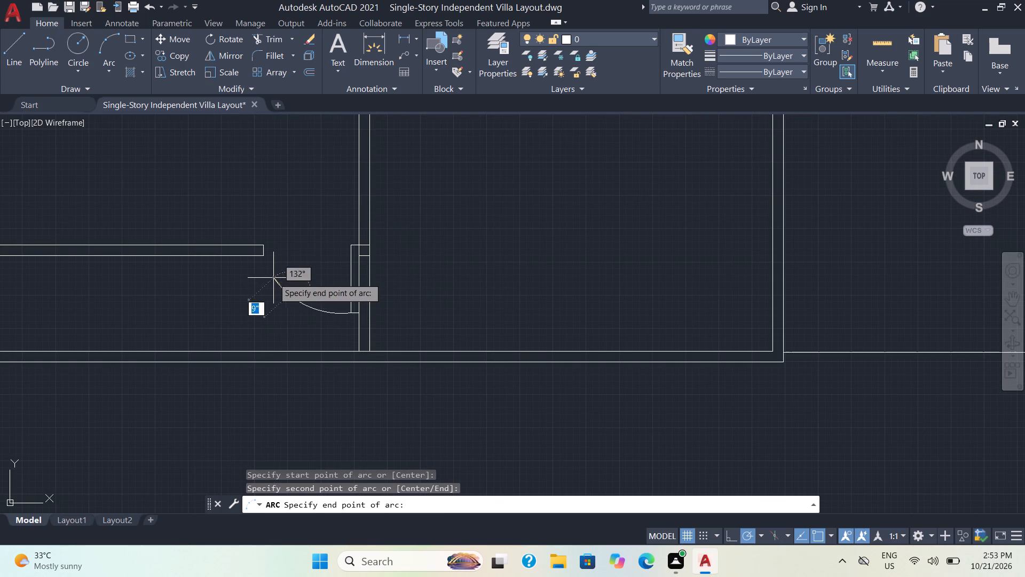
left_click(265, 260)
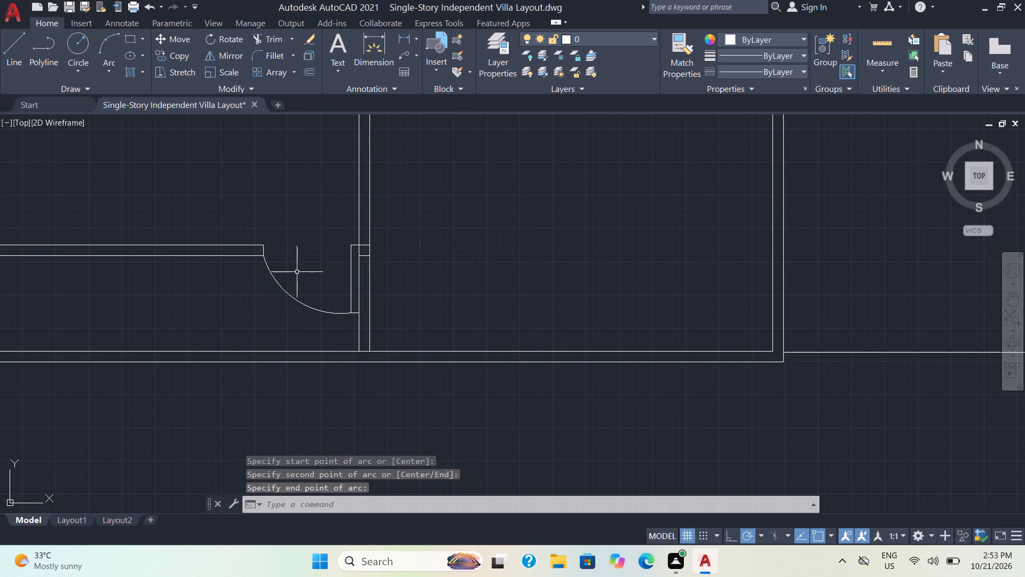
key("Escape")
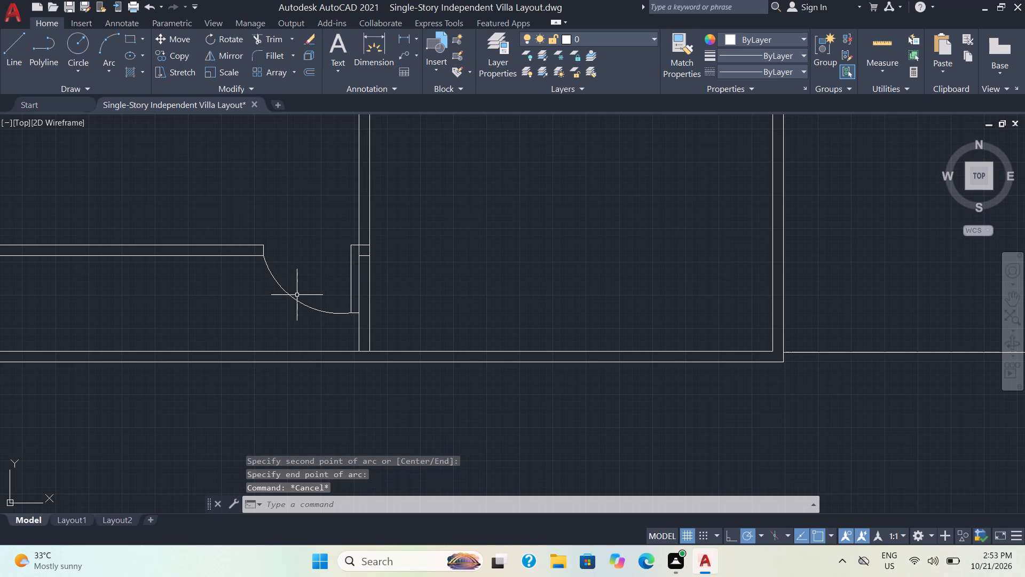
Grip-stretch the swing arc so it fits the leaf's bottom corner and its west end meets the upper corner of the wall end.
left_click(297, 300)
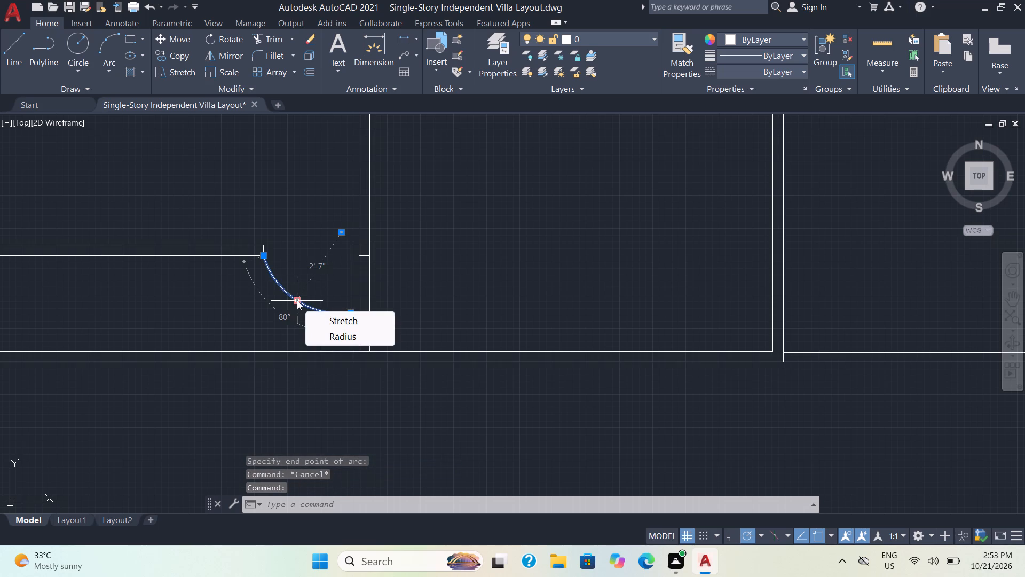
key("Delete")
key("Delete")
key("Delete")
left_click(345, 313)
left_click(345, 316)
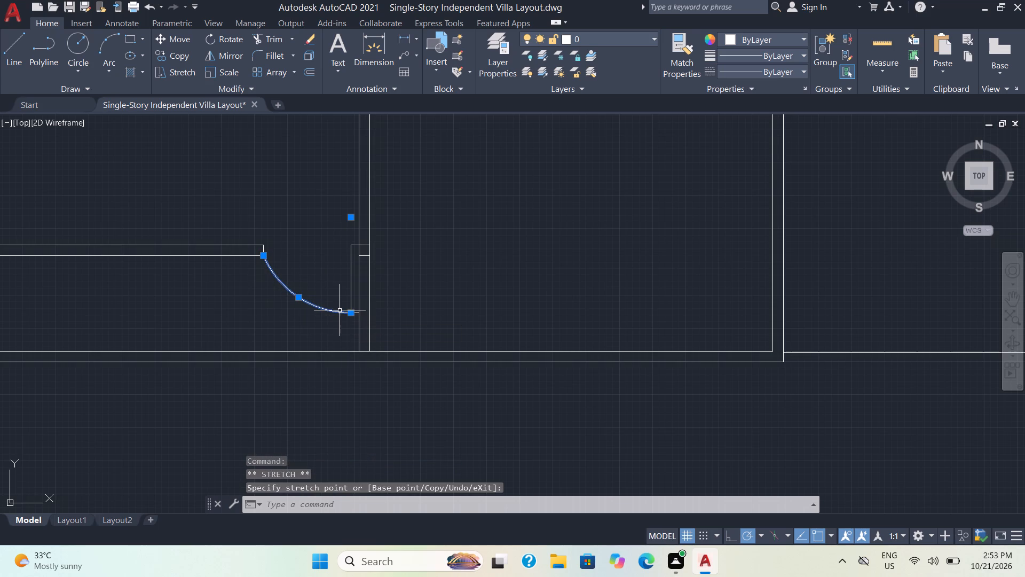
left_click_drag(263, 254, 269, 248)
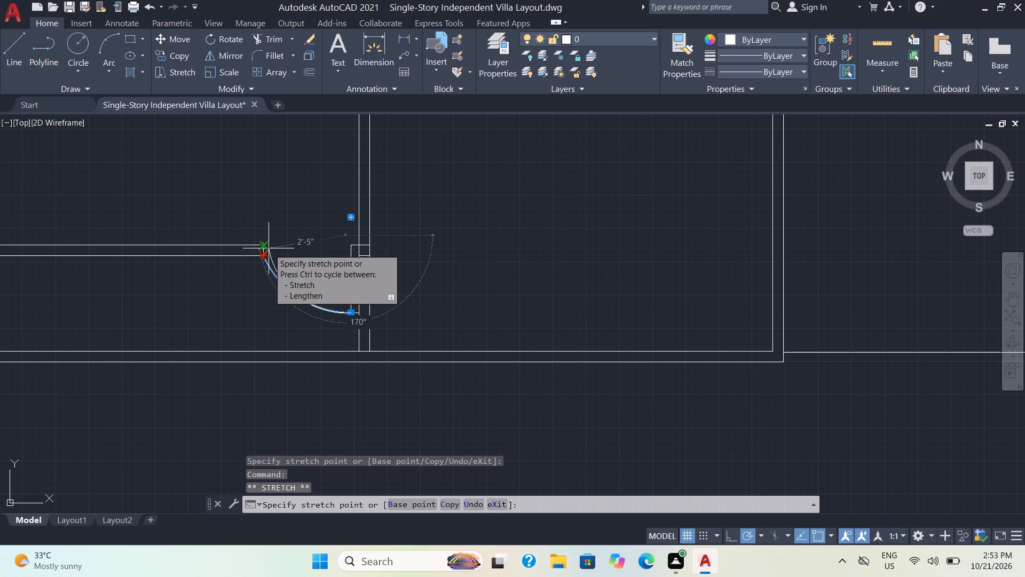
left_click_drag(269, 248, 269, 247)
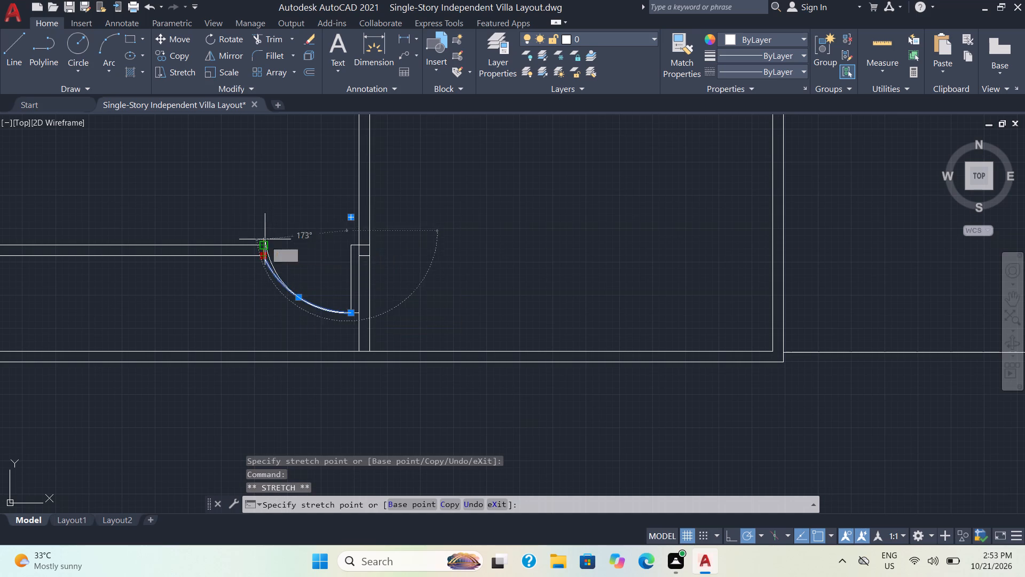
left_click(263, 244)
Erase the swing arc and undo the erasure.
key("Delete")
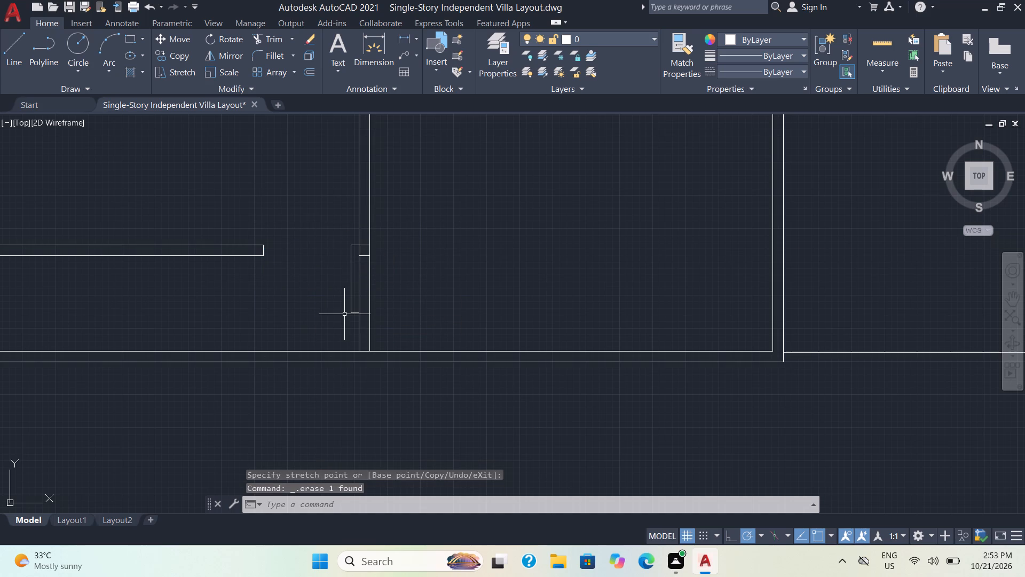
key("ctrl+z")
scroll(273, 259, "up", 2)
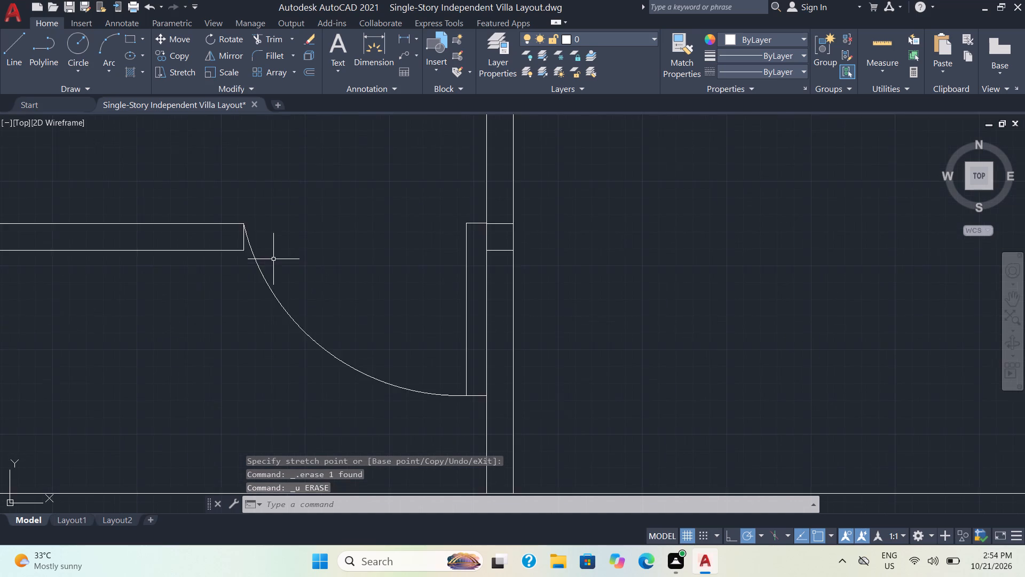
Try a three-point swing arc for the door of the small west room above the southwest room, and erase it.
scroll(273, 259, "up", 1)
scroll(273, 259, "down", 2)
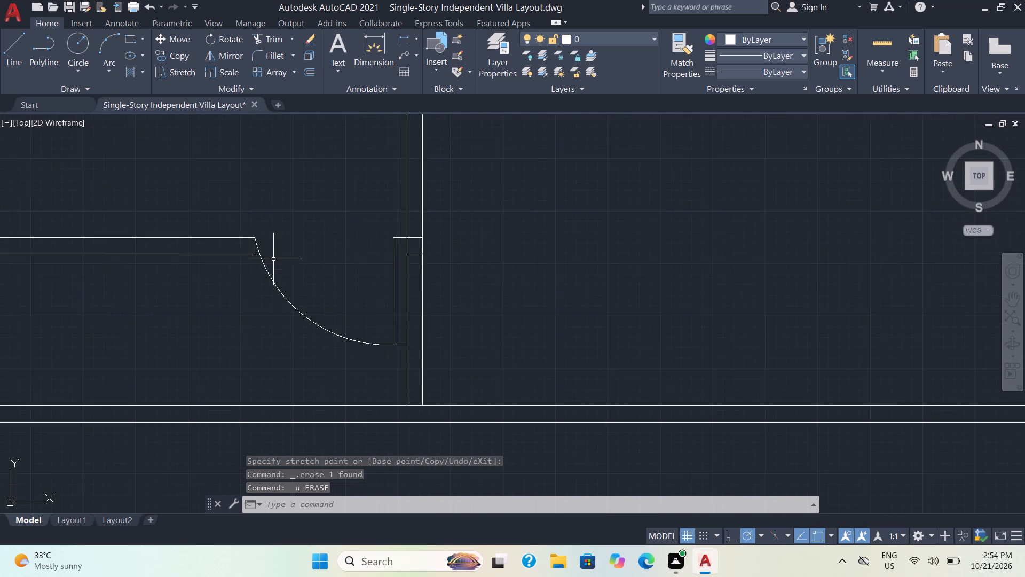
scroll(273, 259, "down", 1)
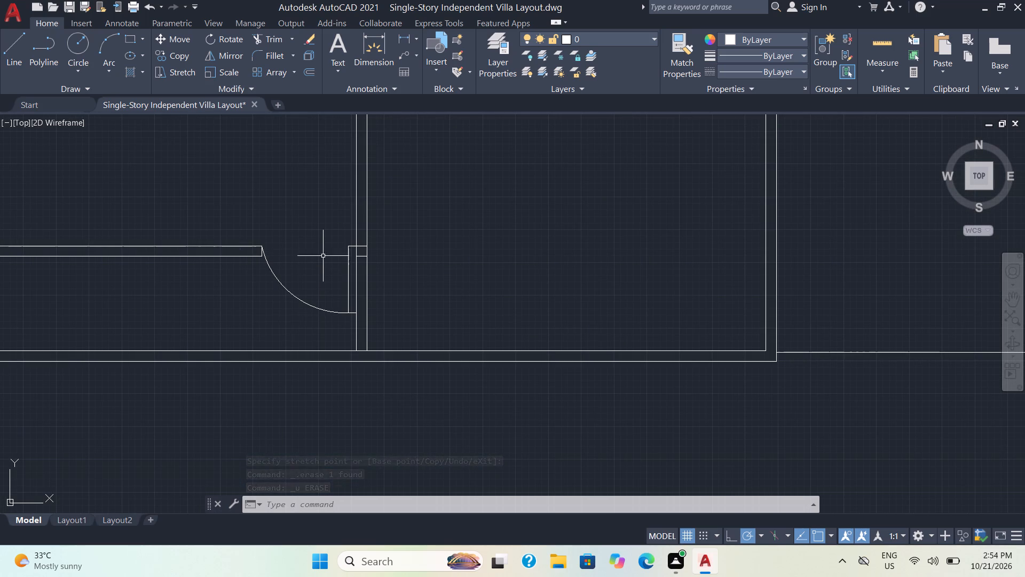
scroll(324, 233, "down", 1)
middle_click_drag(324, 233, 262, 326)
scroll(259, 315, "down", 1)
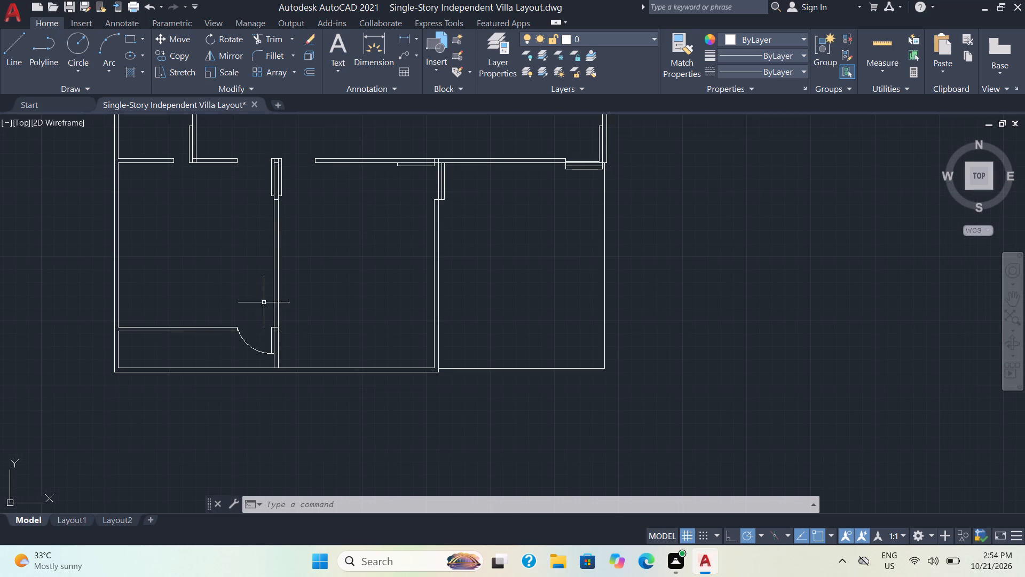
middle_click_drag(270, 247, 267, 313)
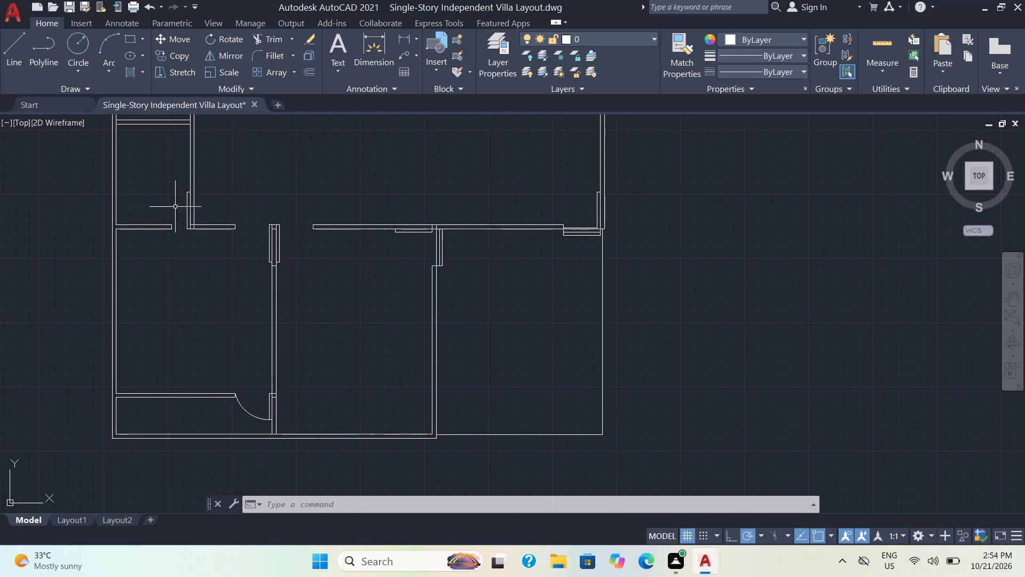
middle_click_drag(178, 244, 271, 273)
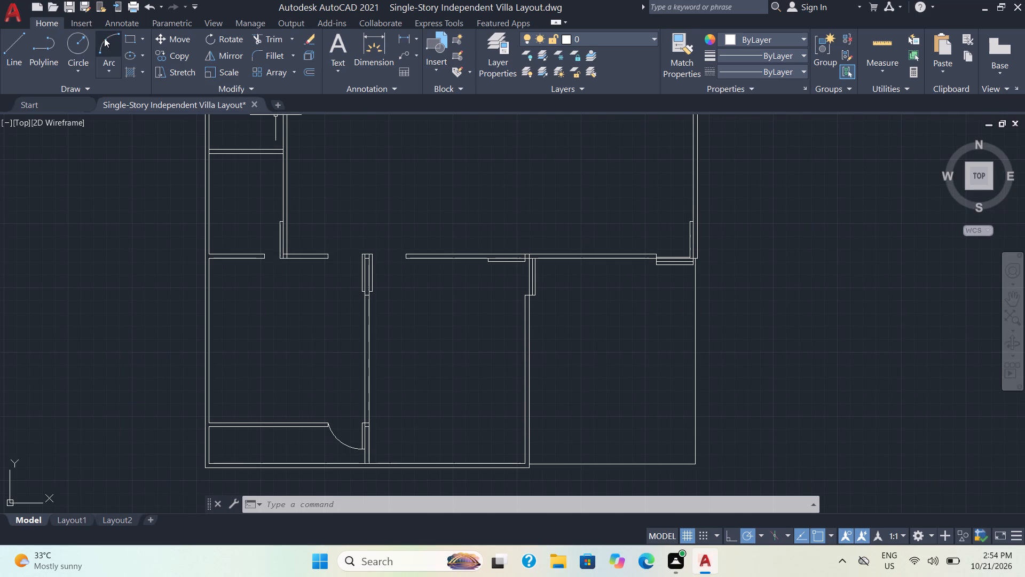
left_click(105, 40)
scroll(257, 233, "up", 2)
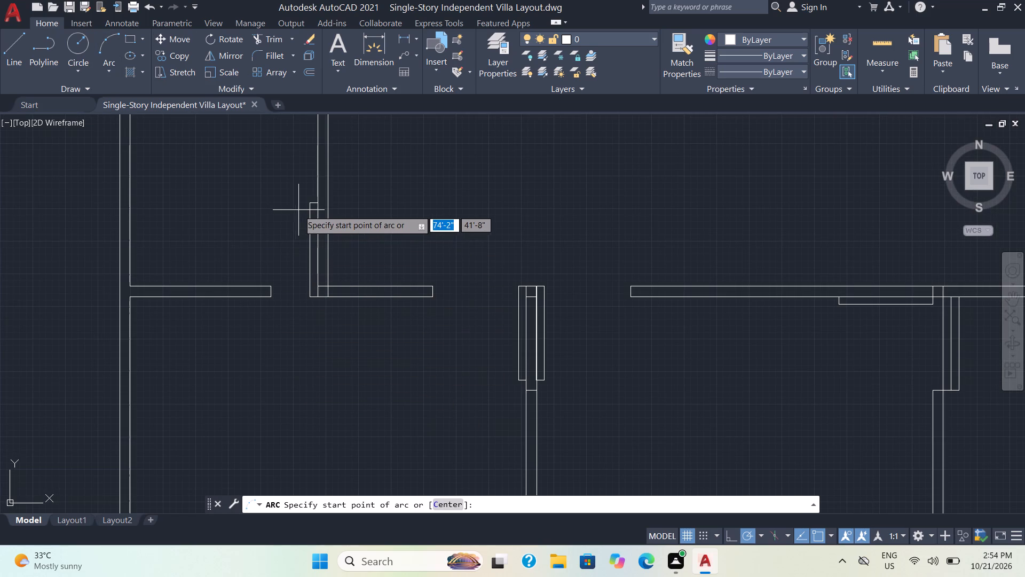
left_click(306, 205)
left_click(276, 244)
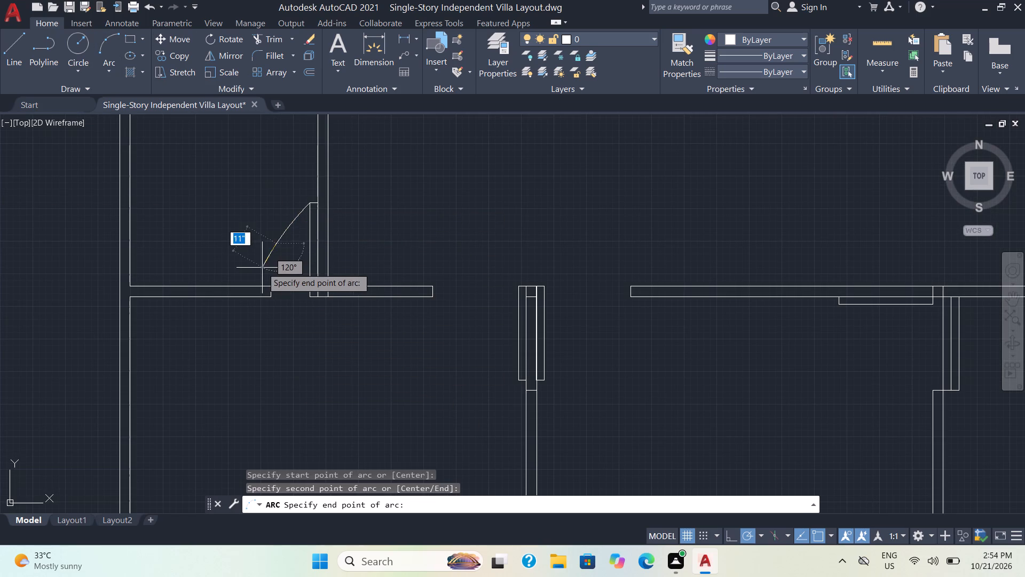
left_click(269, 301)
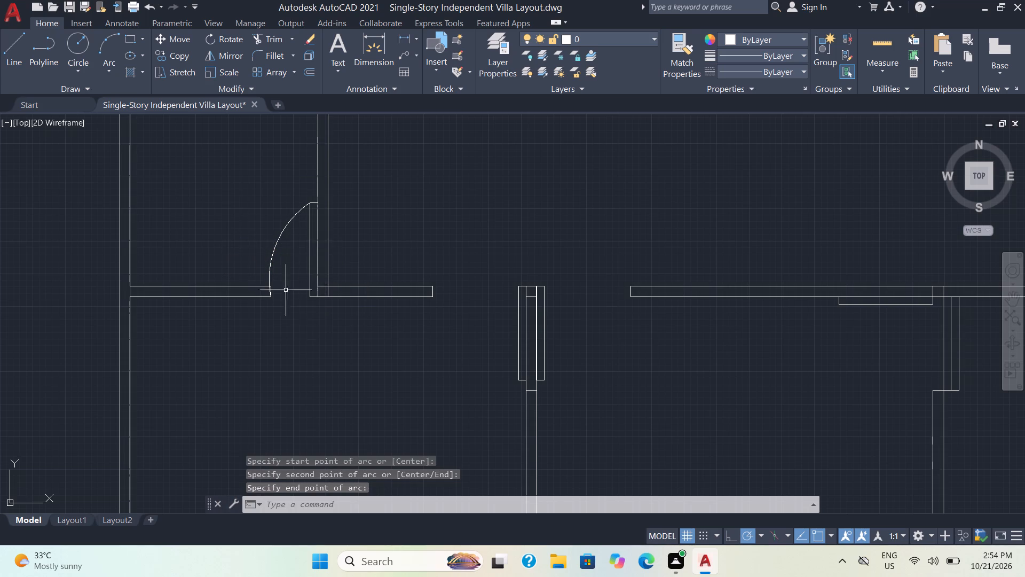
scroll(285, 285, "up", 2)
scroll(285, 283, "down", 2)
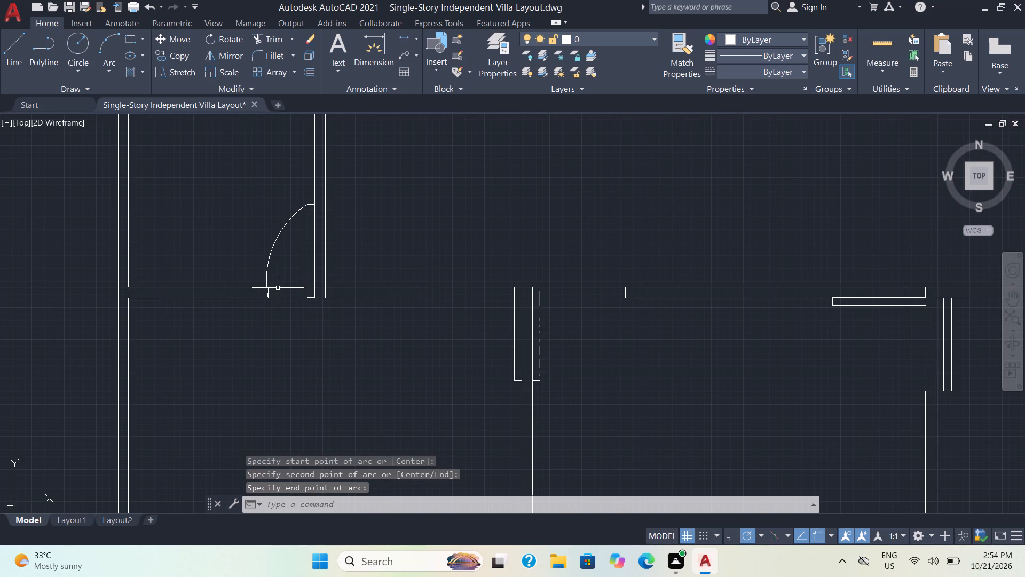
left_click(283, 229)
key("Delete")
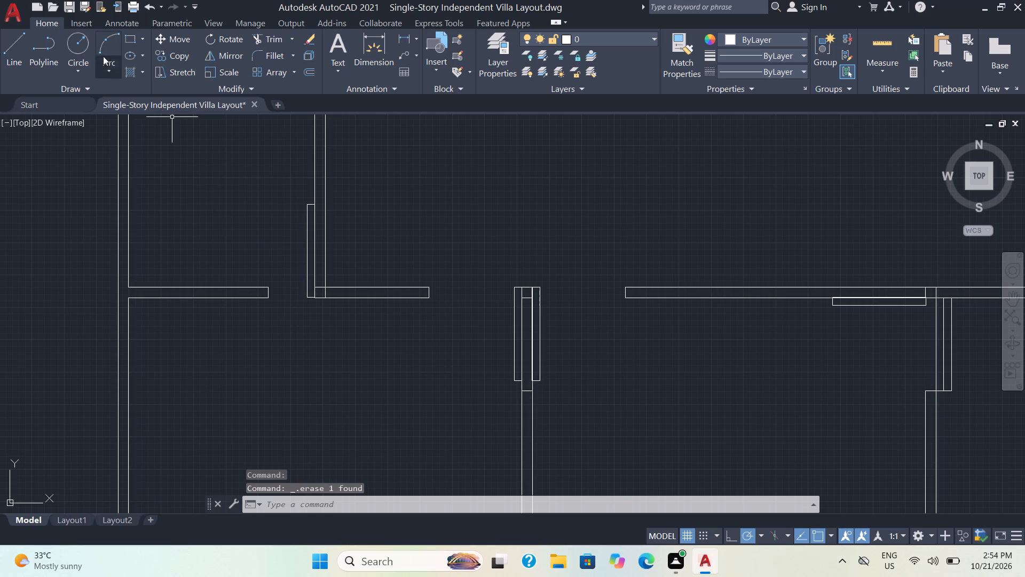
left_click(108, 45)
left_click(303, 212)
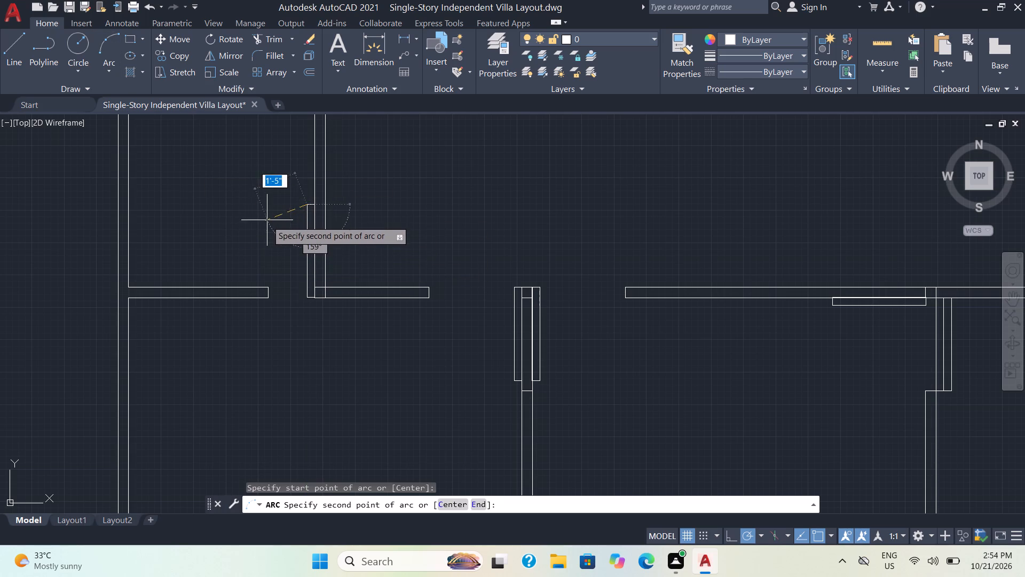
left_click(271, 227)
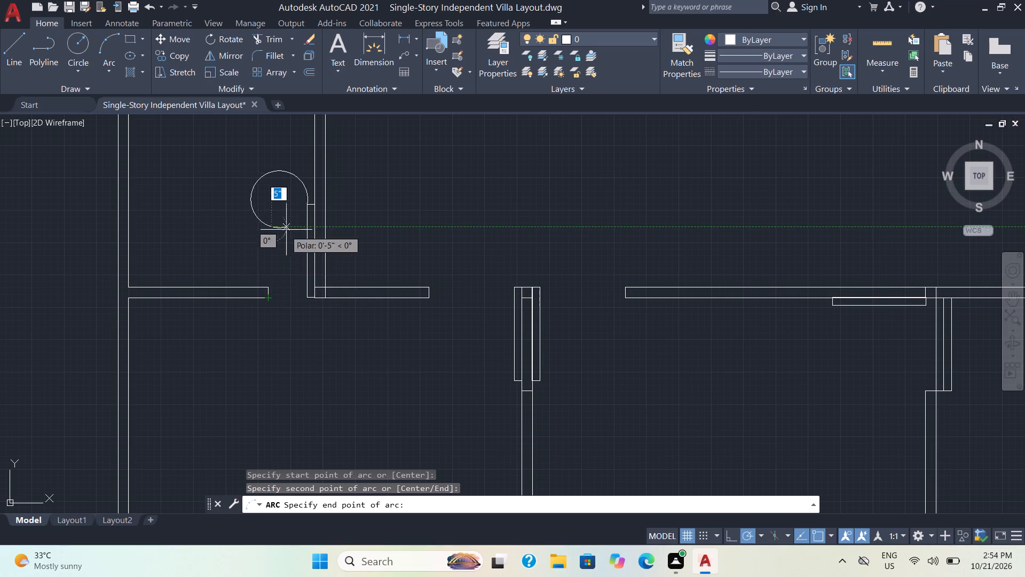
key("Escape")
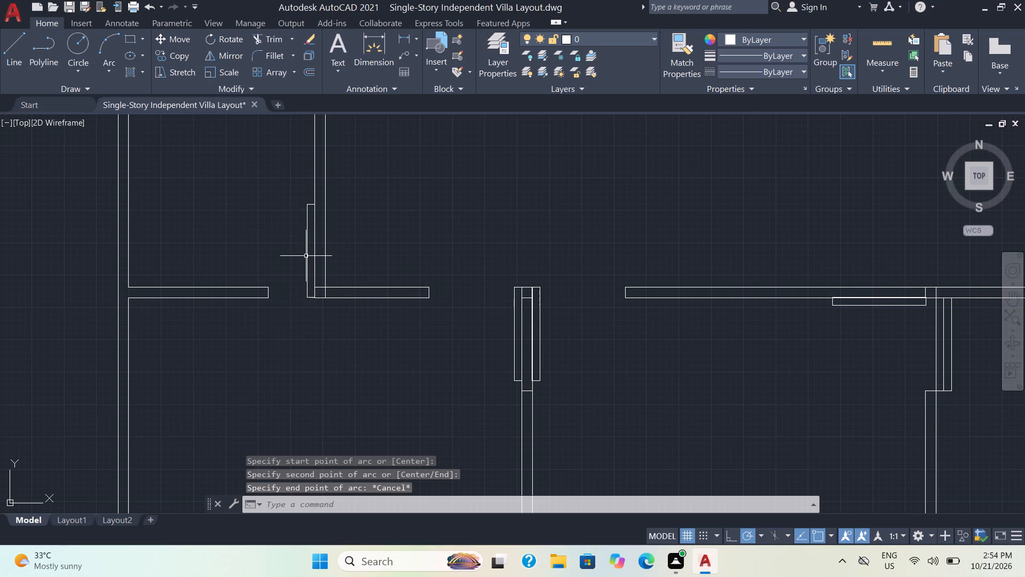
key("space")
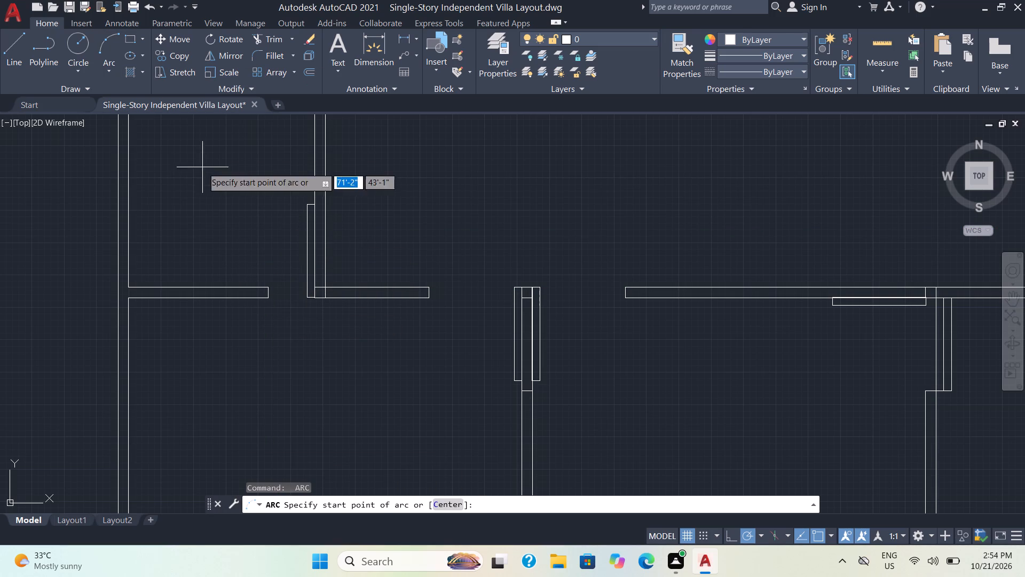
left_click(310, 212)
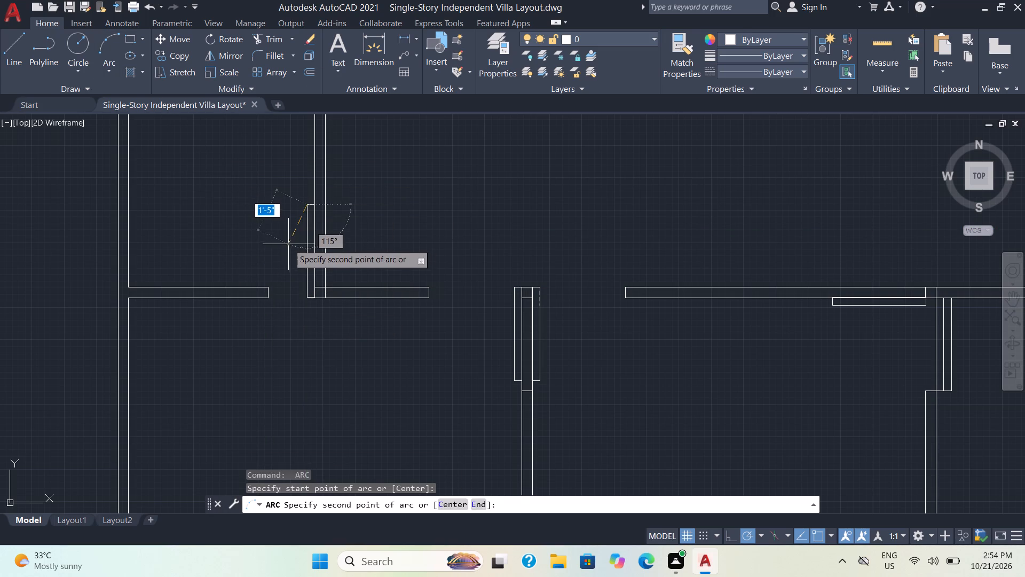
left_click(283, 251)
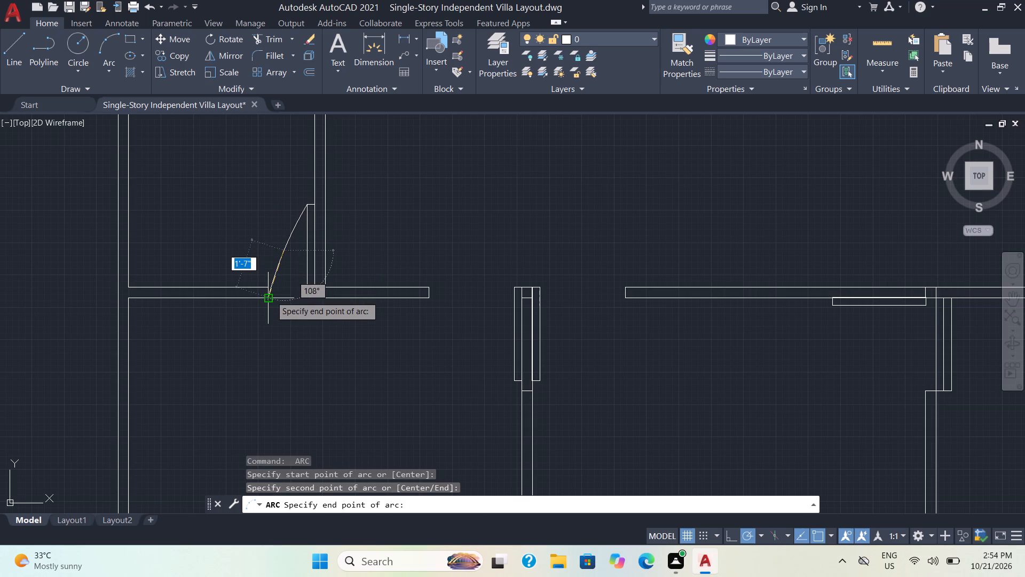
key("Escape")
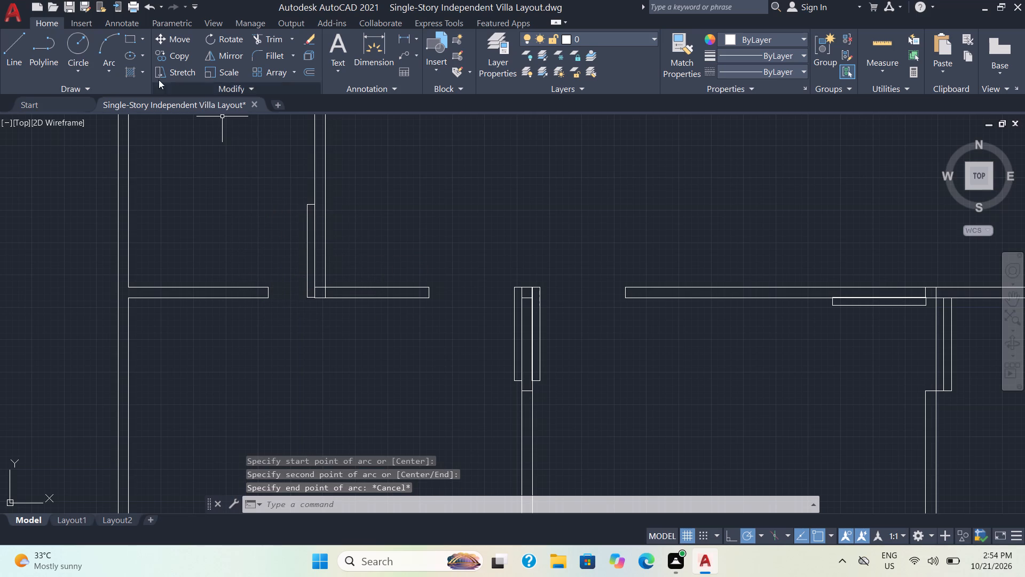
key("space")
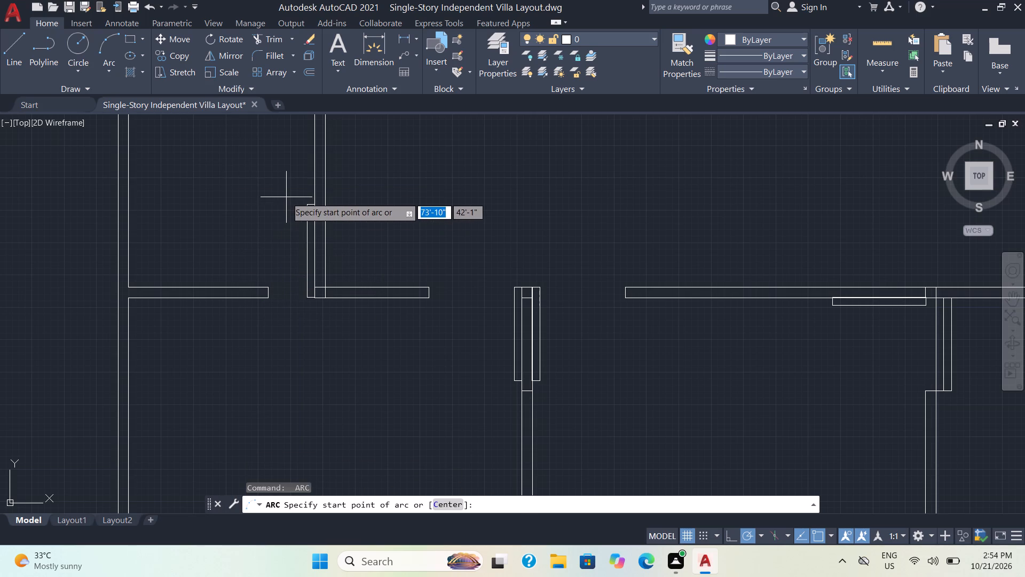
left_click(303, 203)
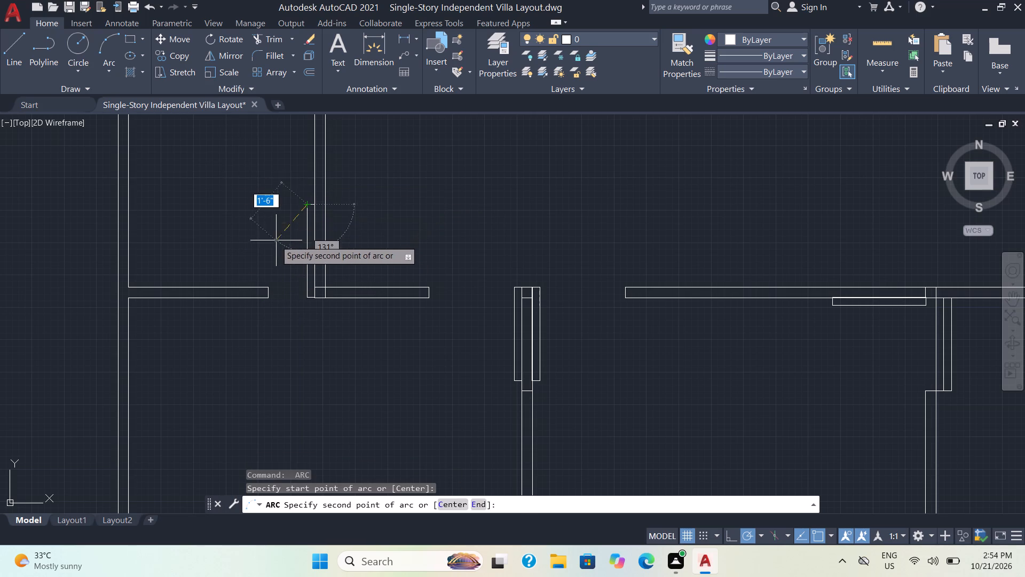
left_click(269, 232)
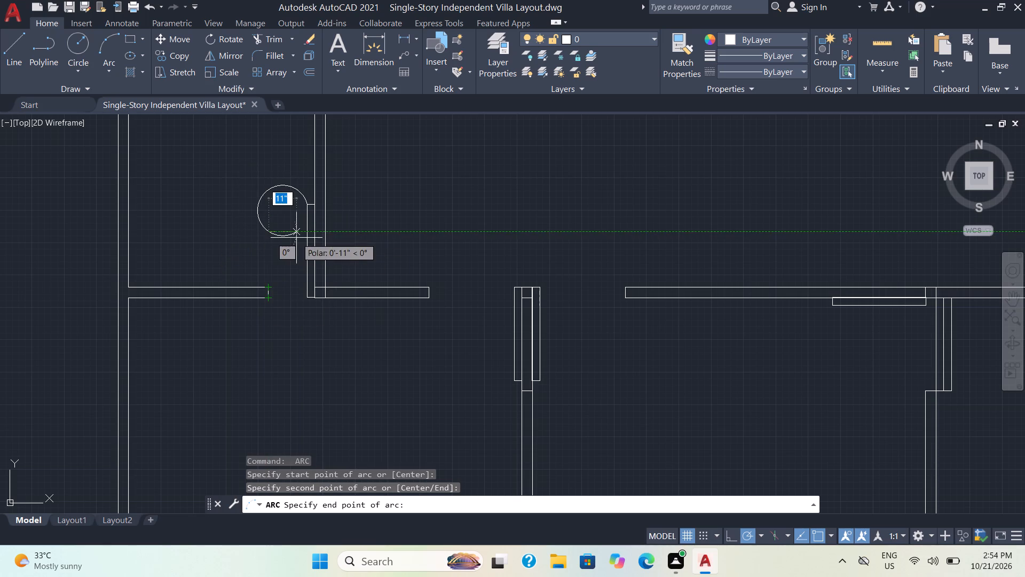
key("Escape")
Draw a three-point swing arc in the small west room's lower opening, from the leaf's top corner to the wall end's lower corner.
left_click(115, 55)
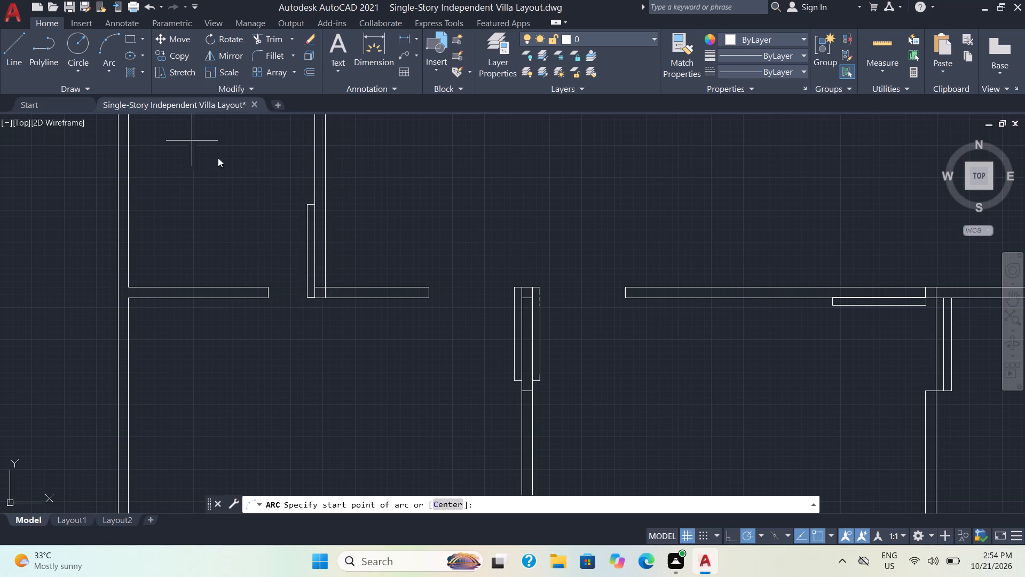
left_click(305, 200)
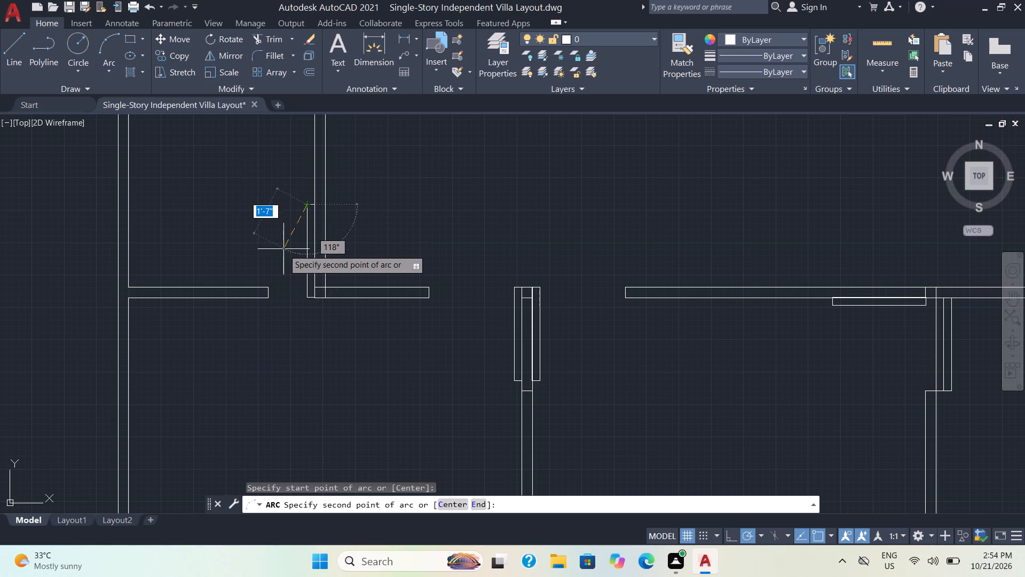
left_click(275, 241)
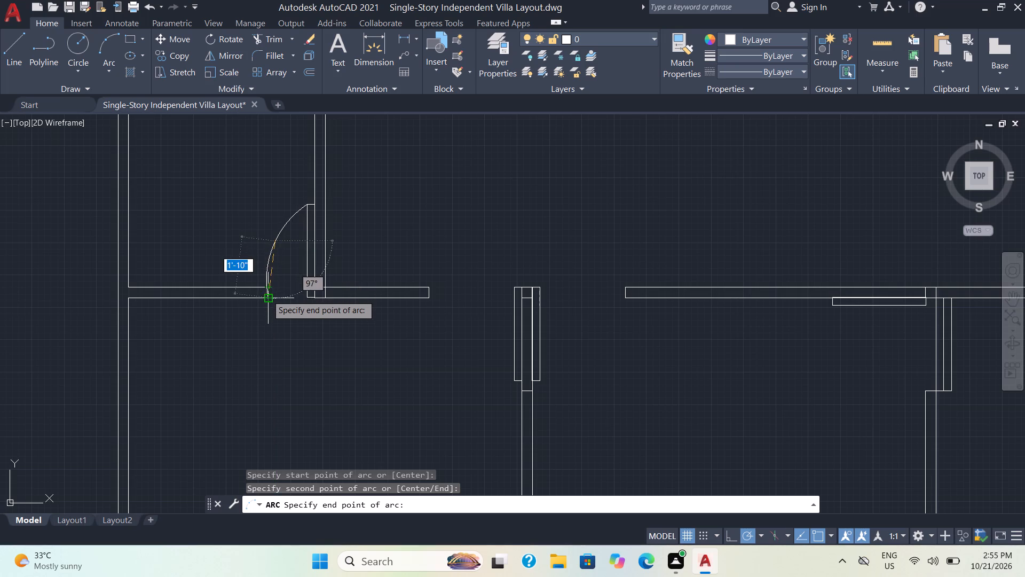
left_click(267, 295)
scroll(299, 266, "down", 2)
key("Escape")
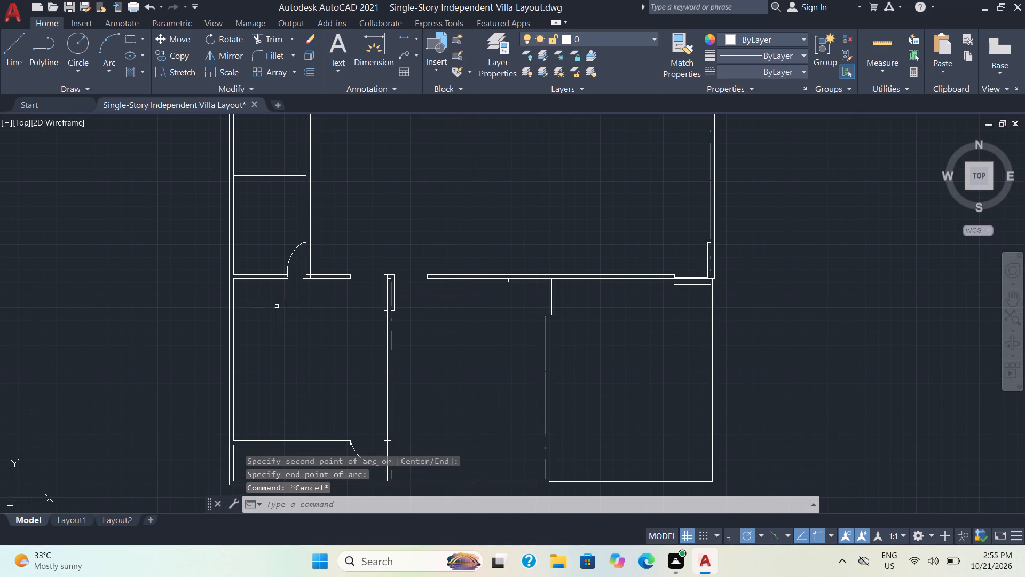
Draw a three-point swing arc in the southwest room's upper opening, from the leaf's bottom outer corner to the wall end's upper corner.
scroll(332, 329, "up", 2)
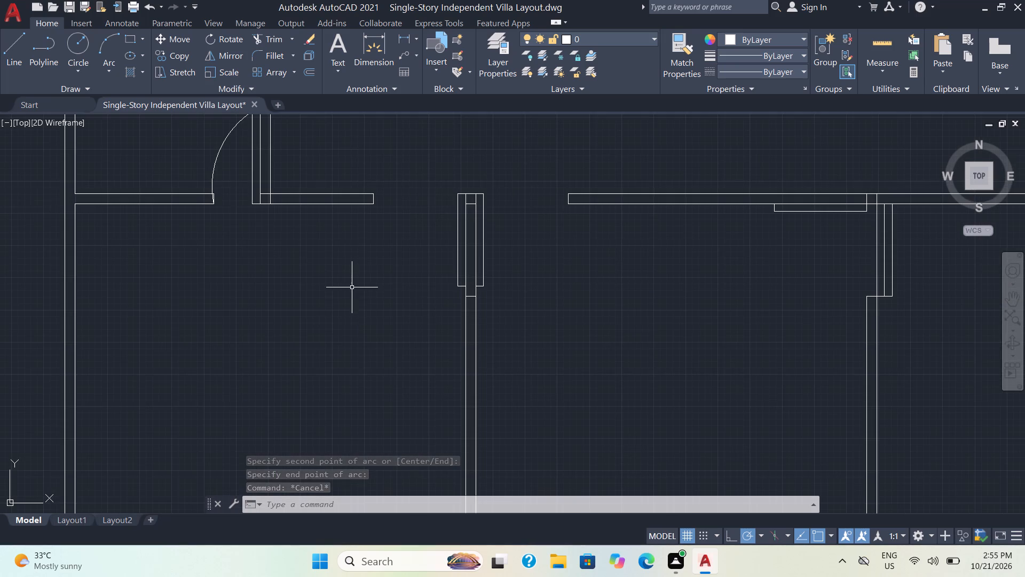
middle_click_drag(352, 286, 131, 333)
scroll(130, 143, "down", 3)
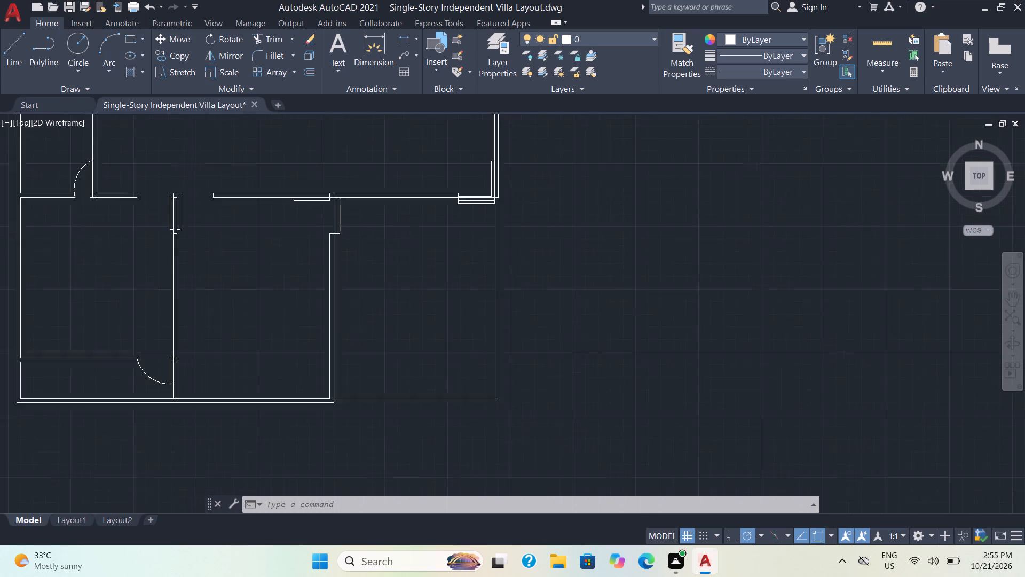
left_click(110, 39)
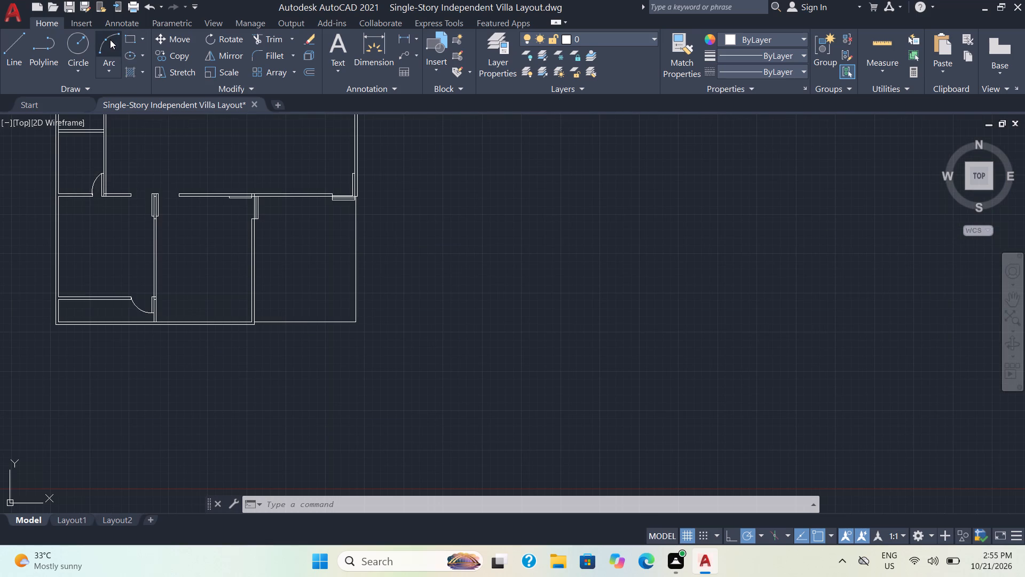
scroll(157, 178, "up", 3)
middle_click_drag(113, 259, 259, 184)
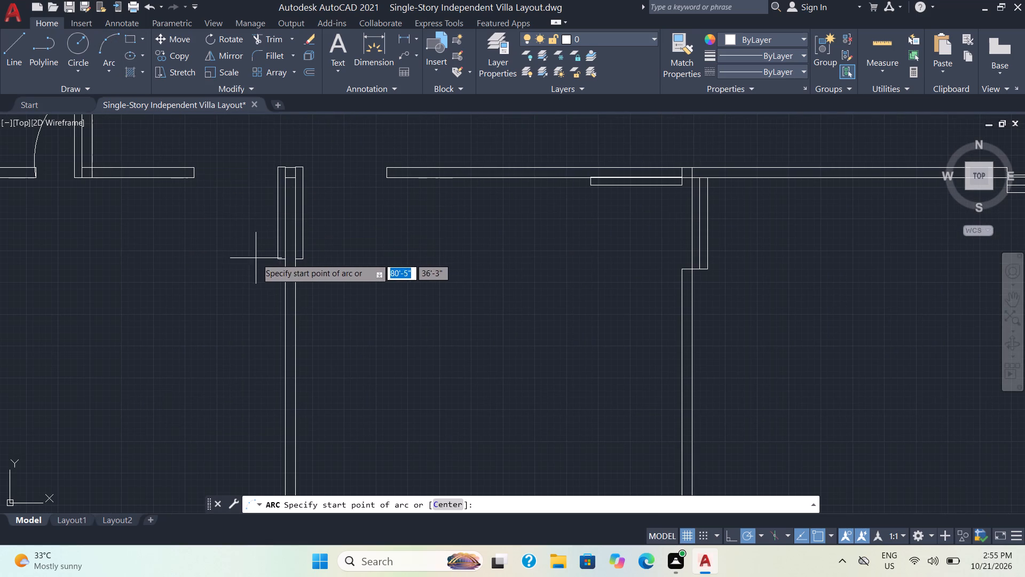
left_click(276, 258)
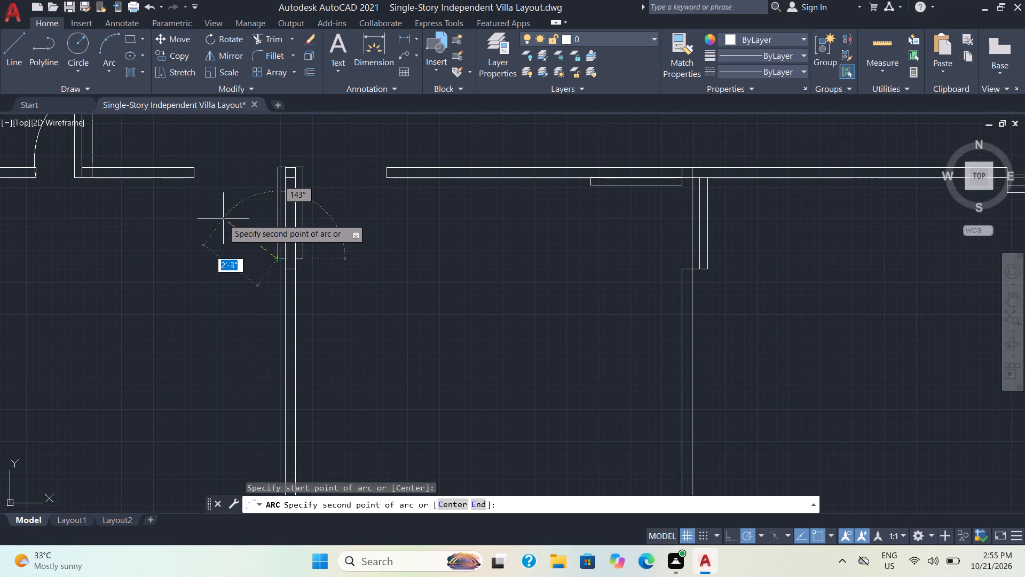
left_click(218, 225)
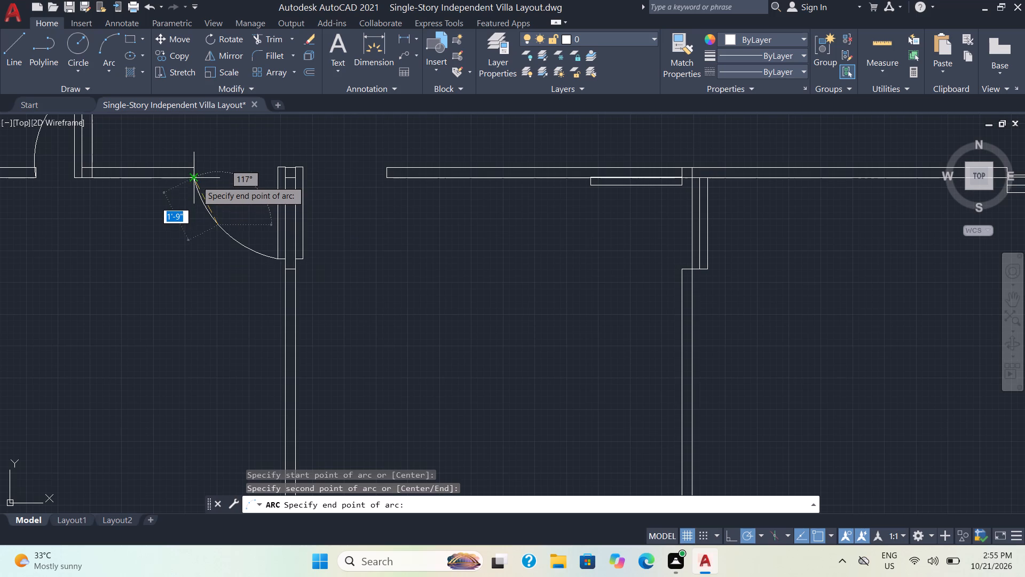
left_click(194, 170)
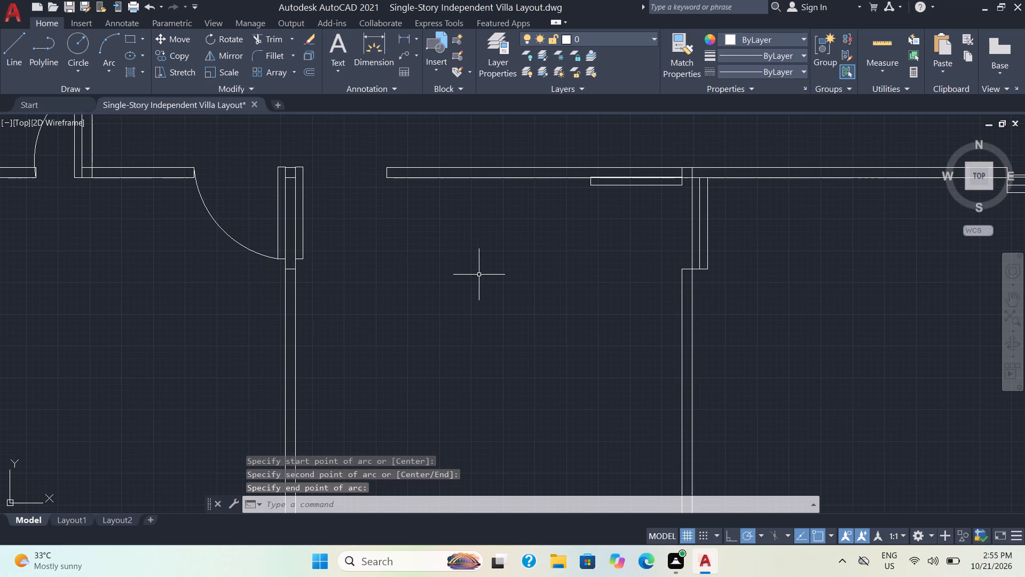
Draw a three-point swing arc in the middle room's upper opening, from its west leaf's bottom corner to the east wall end's upper corner.
key("space")
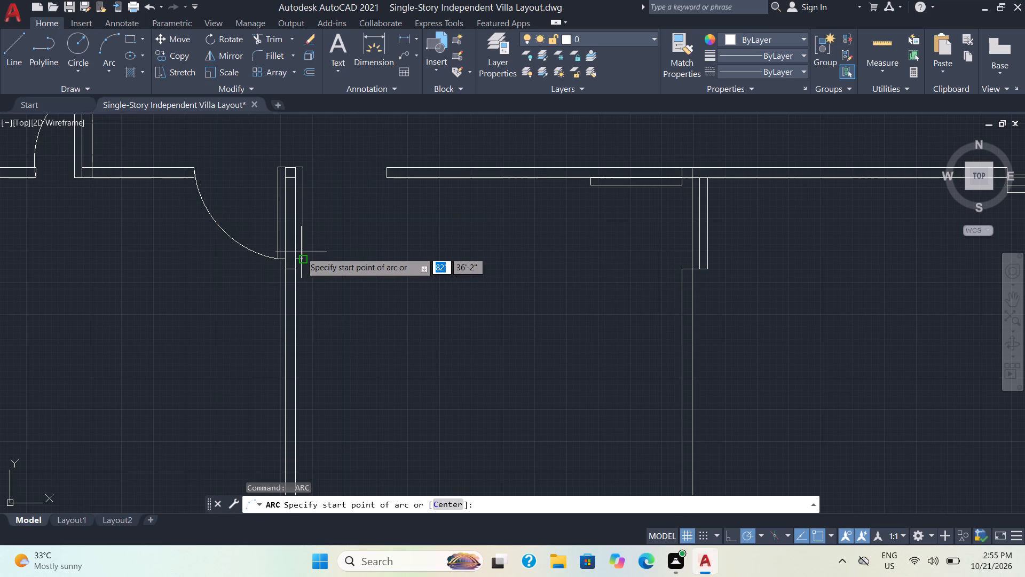
left_click(301, 252)
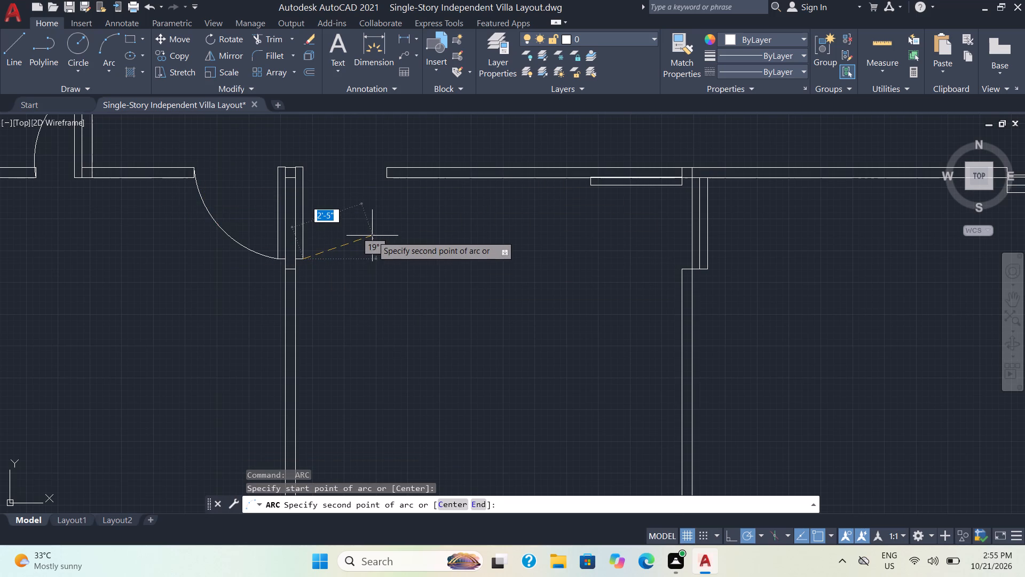
left_click(375, 235)
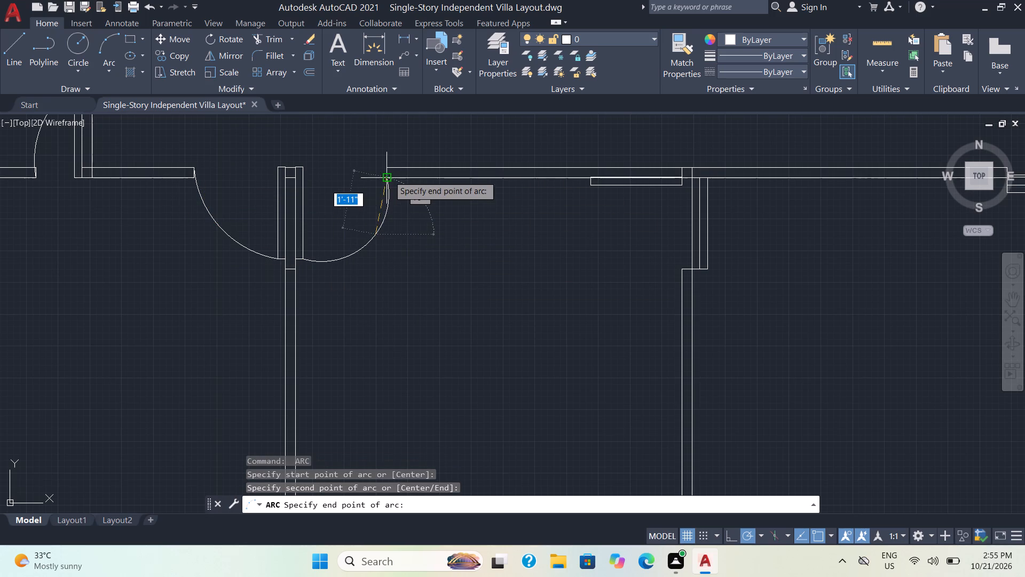
left_click(389, 169)
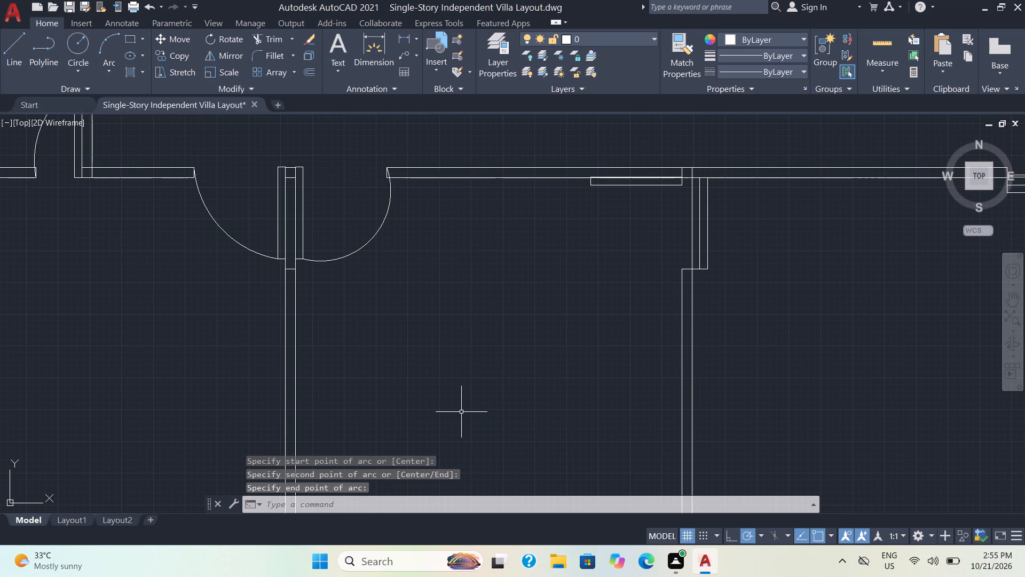
Replace the middle room's west door swing with a three-point arc from the leaf's bottom corner to the upper wall's end across the opening.
left_click(370, 237)
key("Delete")
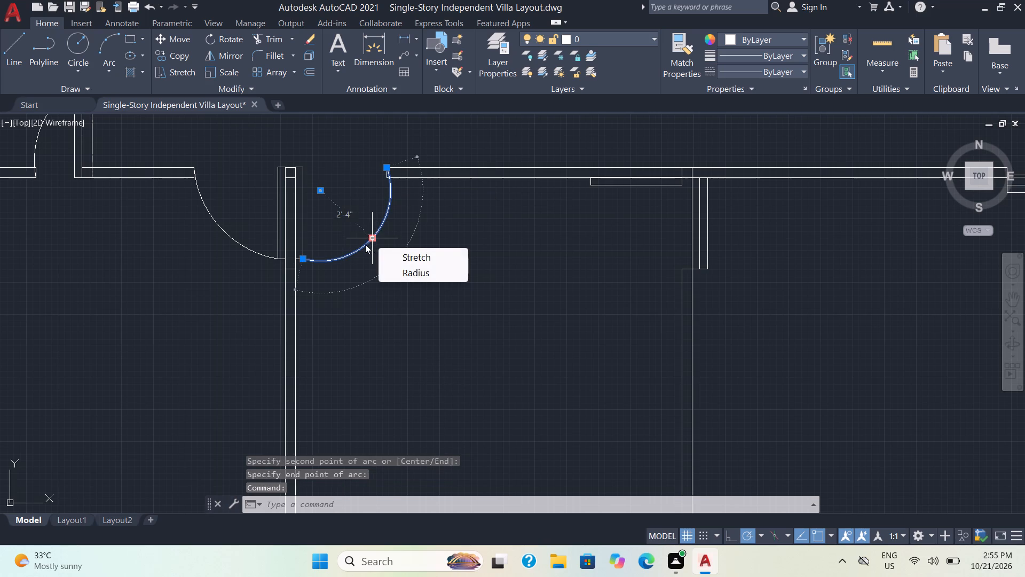
key("Delete")
key("space")
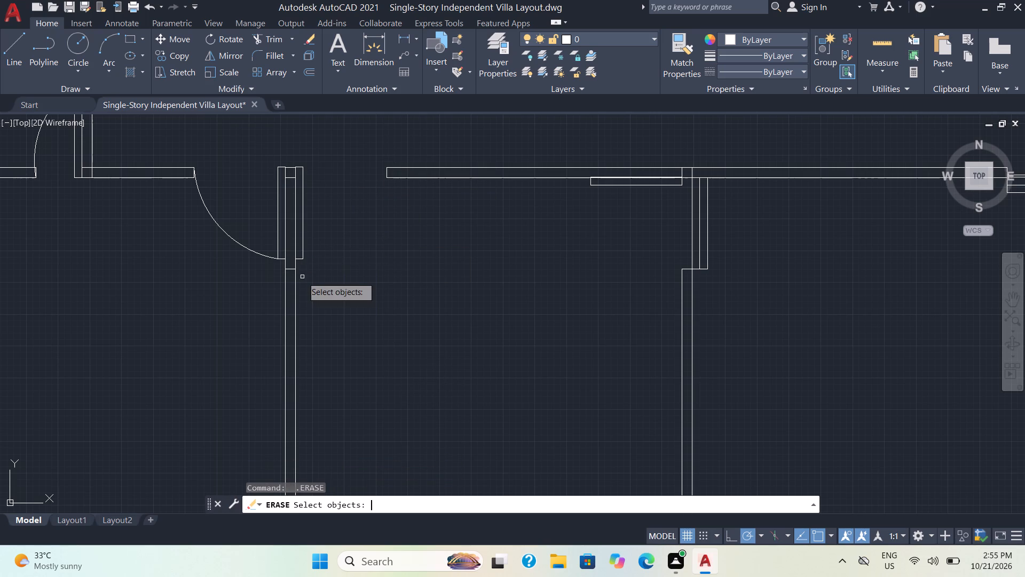
key("Escape")
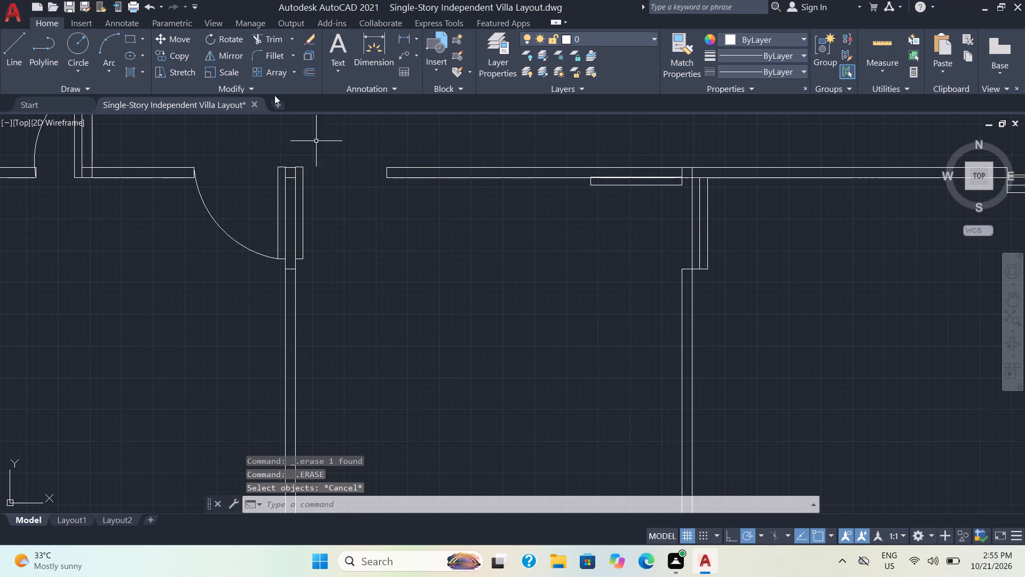
left_click(102, 47)
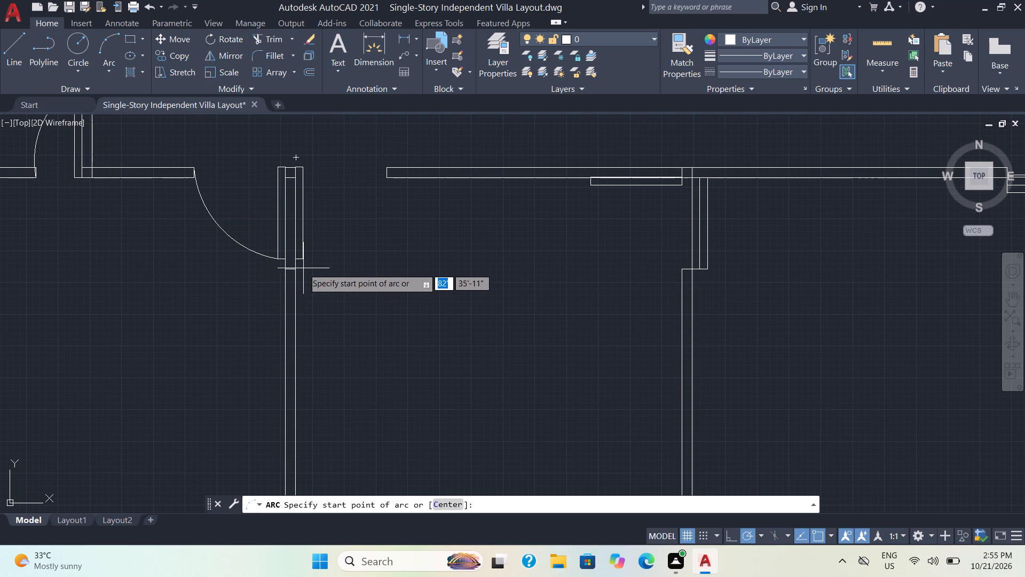
left_click(306, 261)
left_click(357, 225)
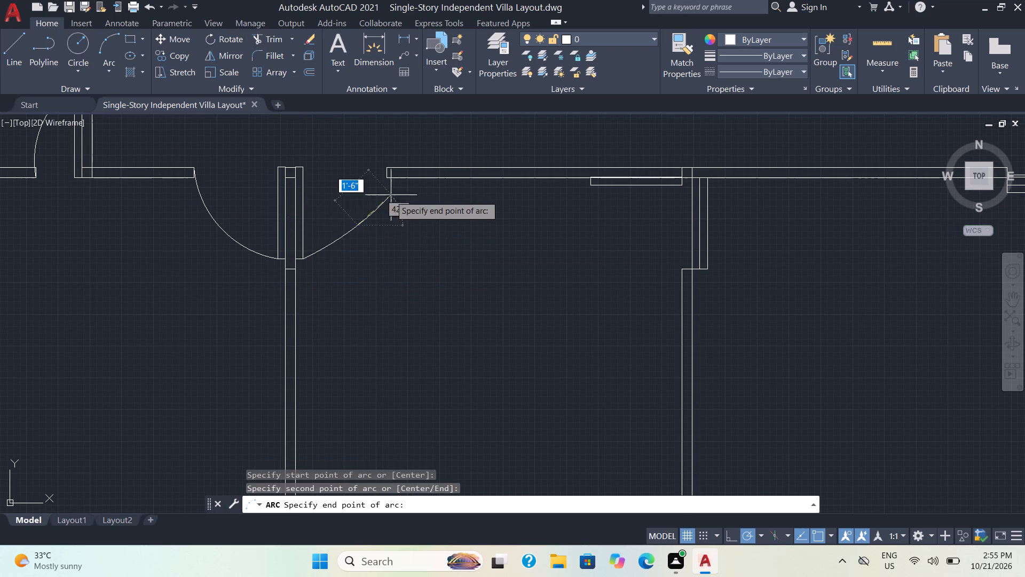
left_click(386, 171)
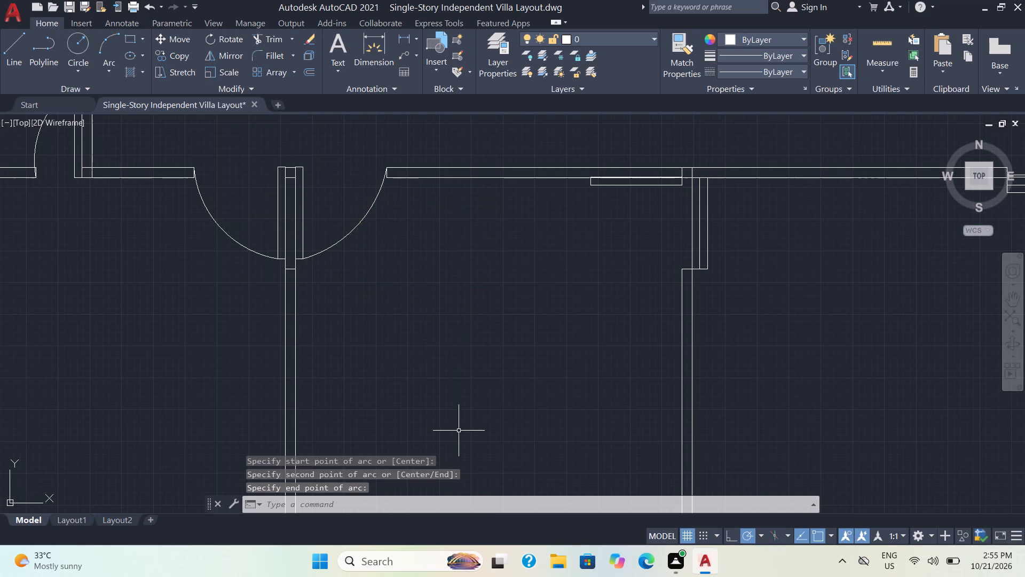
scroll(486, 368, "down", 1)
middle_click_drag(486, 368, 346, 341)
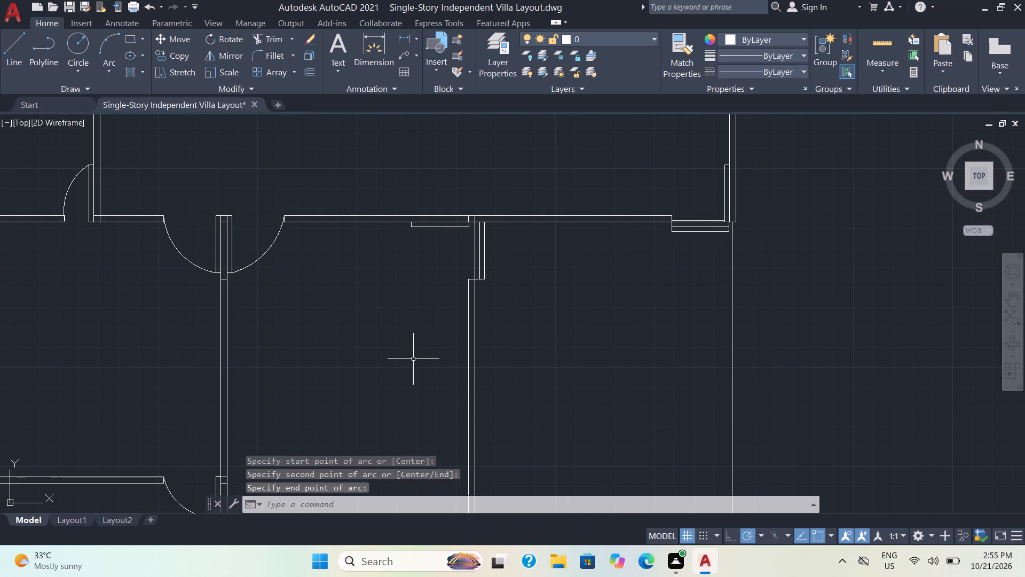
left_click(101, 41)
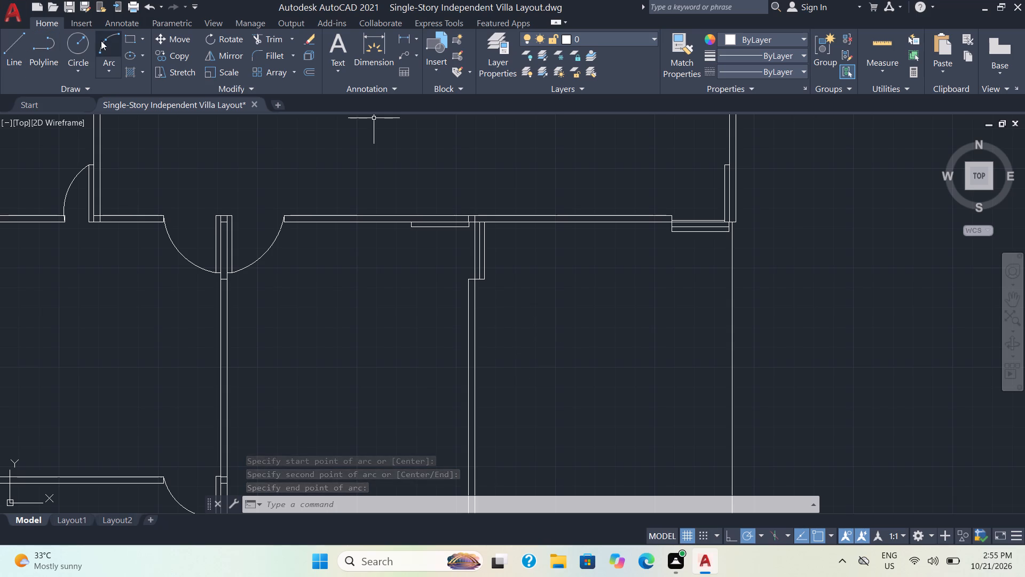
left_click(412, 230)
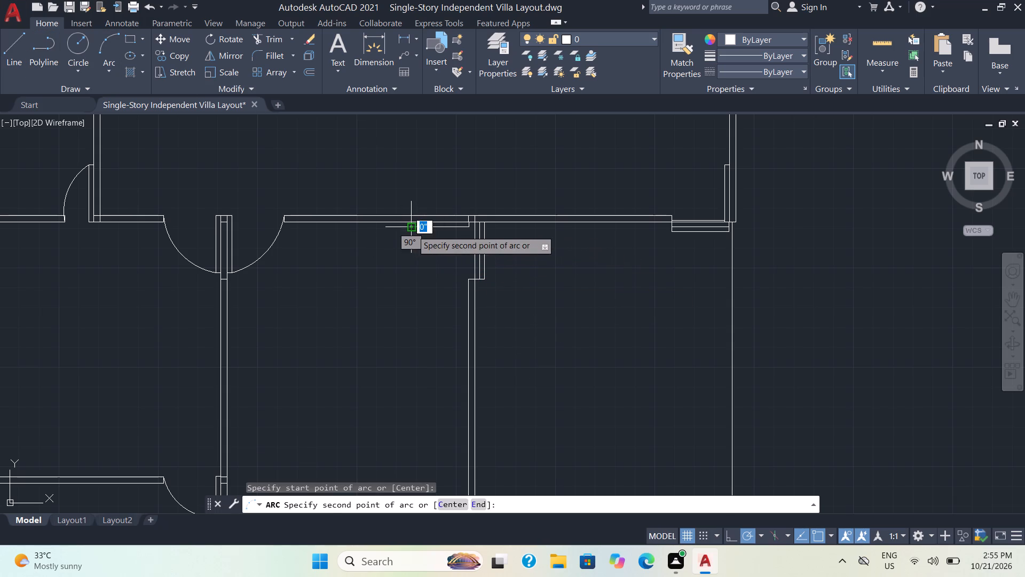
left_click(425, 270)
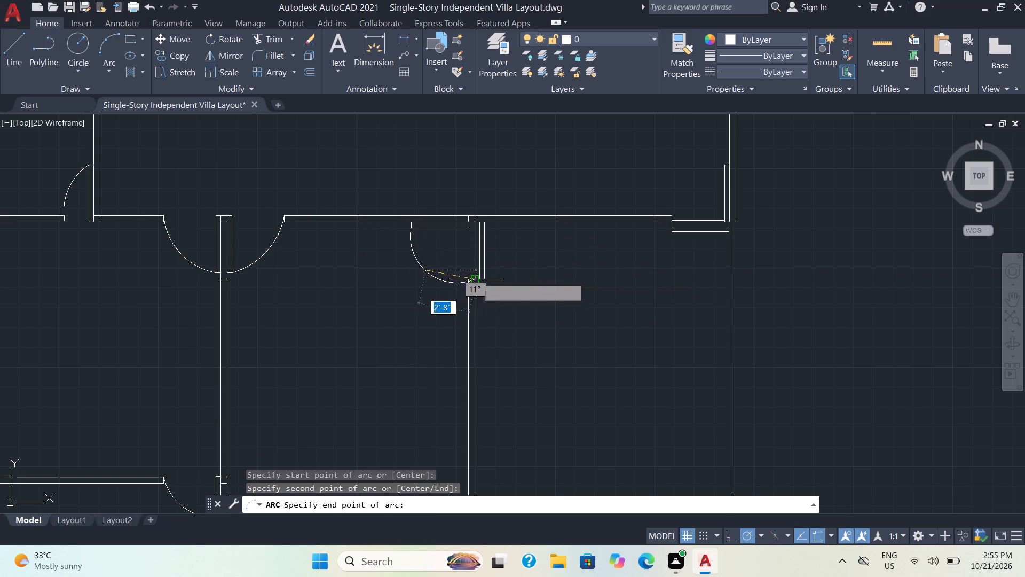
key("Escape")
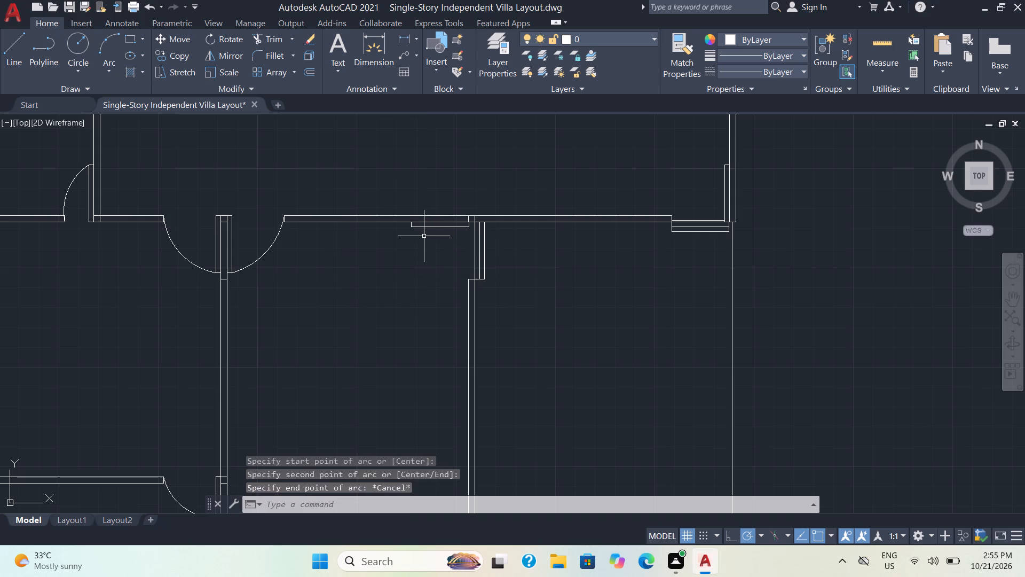
Draw a three-point swing arc for the middle room's northeast door, from the leaf's lower west corner to the east wall's upper end.
key("space")
left_click(413, 231)
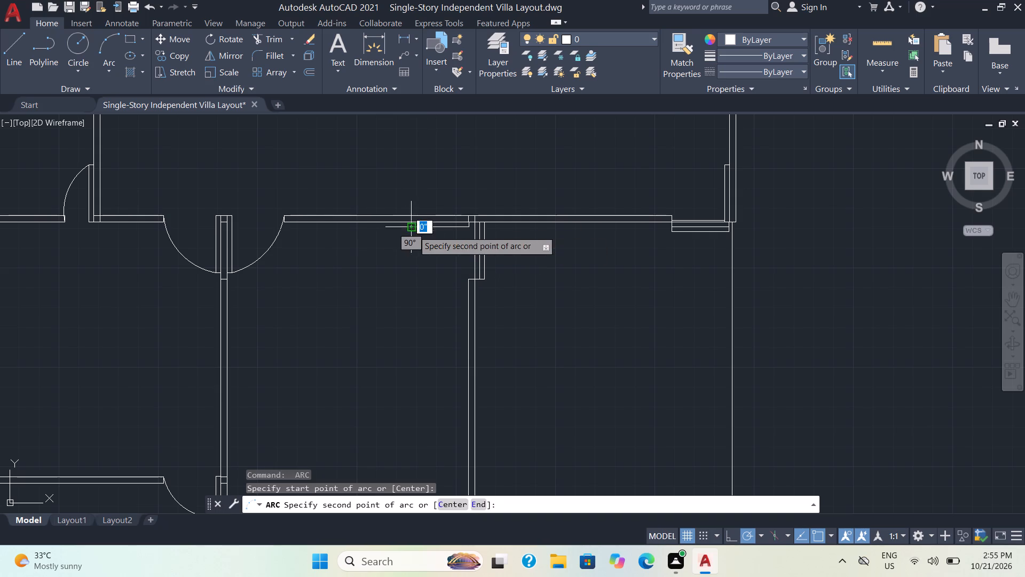
left_click(431, 263)
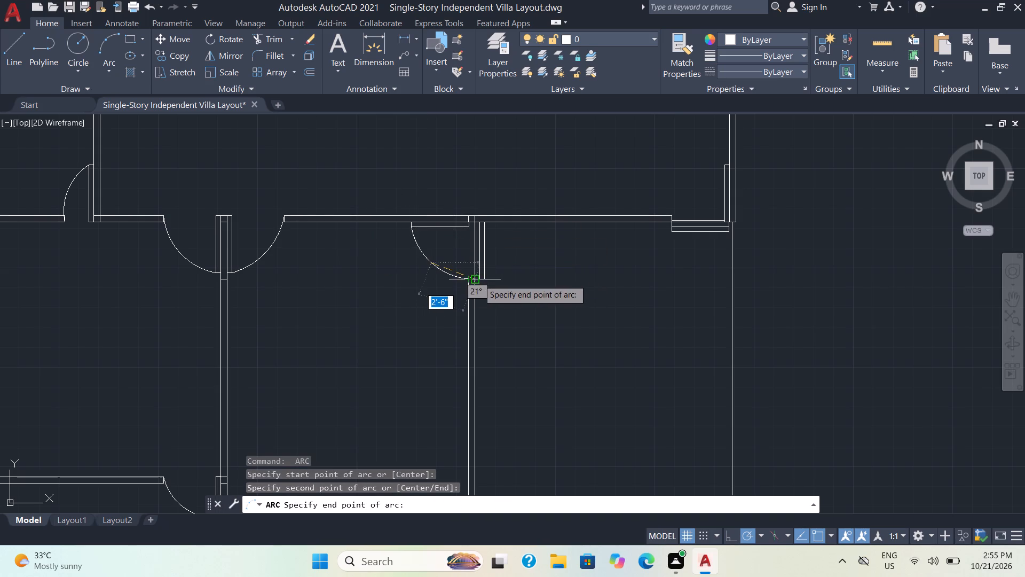
scroll(479, 276, "up", 2)
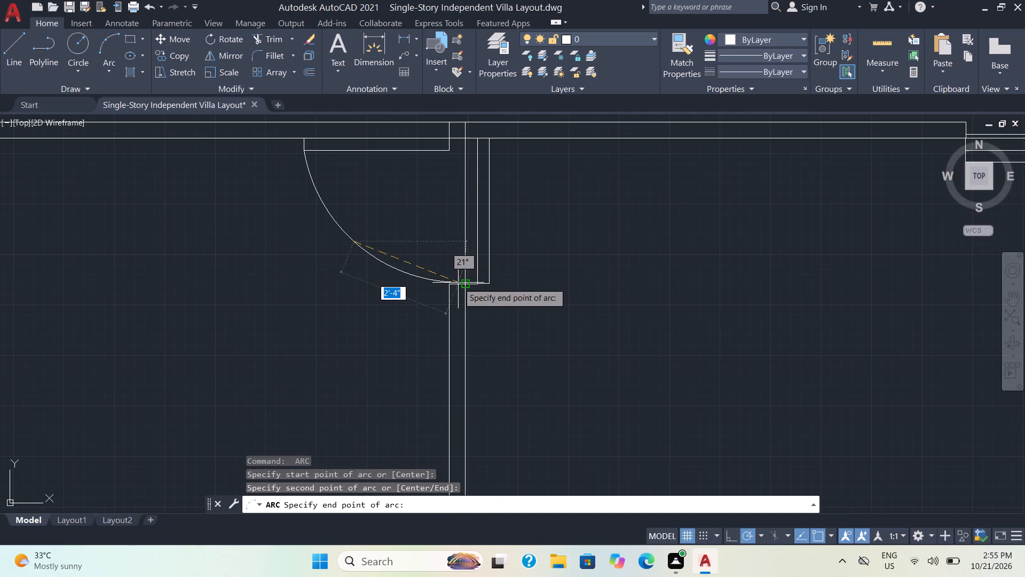
left_click(461, 283)
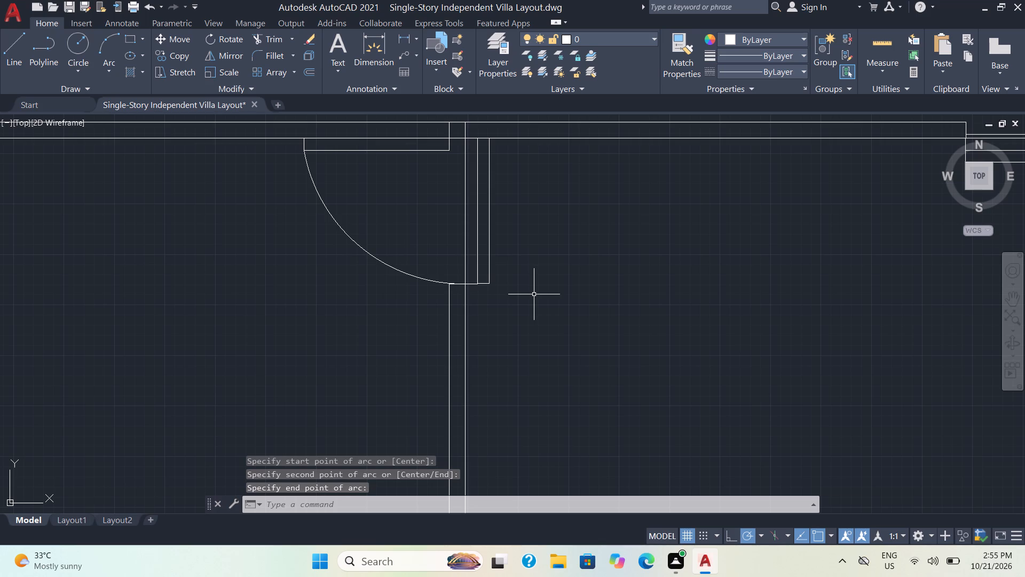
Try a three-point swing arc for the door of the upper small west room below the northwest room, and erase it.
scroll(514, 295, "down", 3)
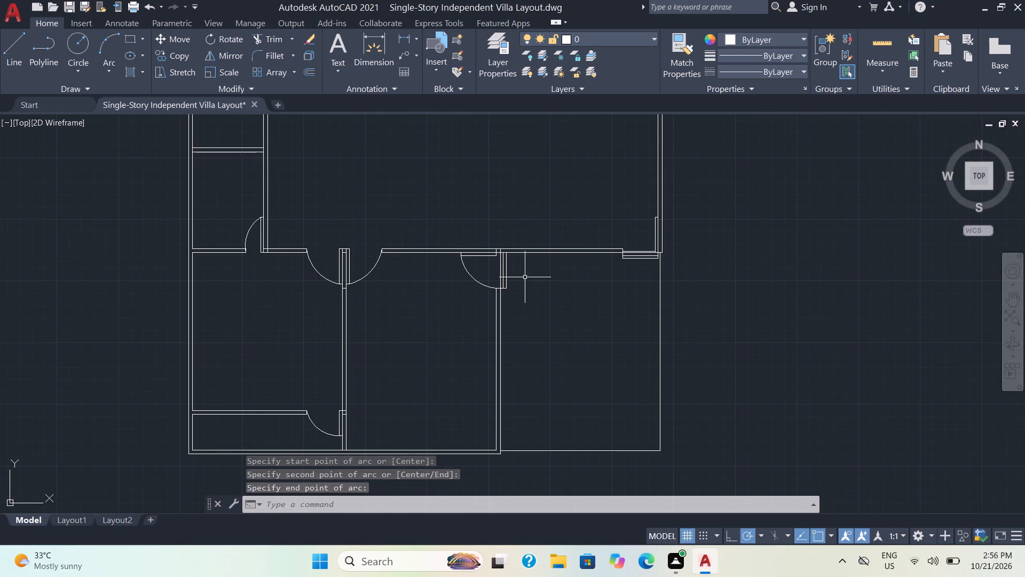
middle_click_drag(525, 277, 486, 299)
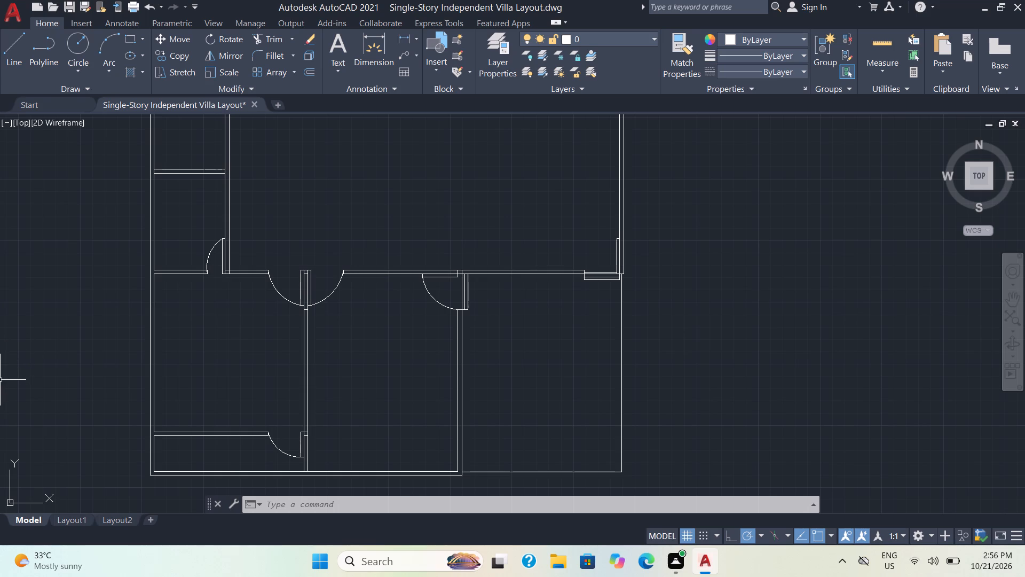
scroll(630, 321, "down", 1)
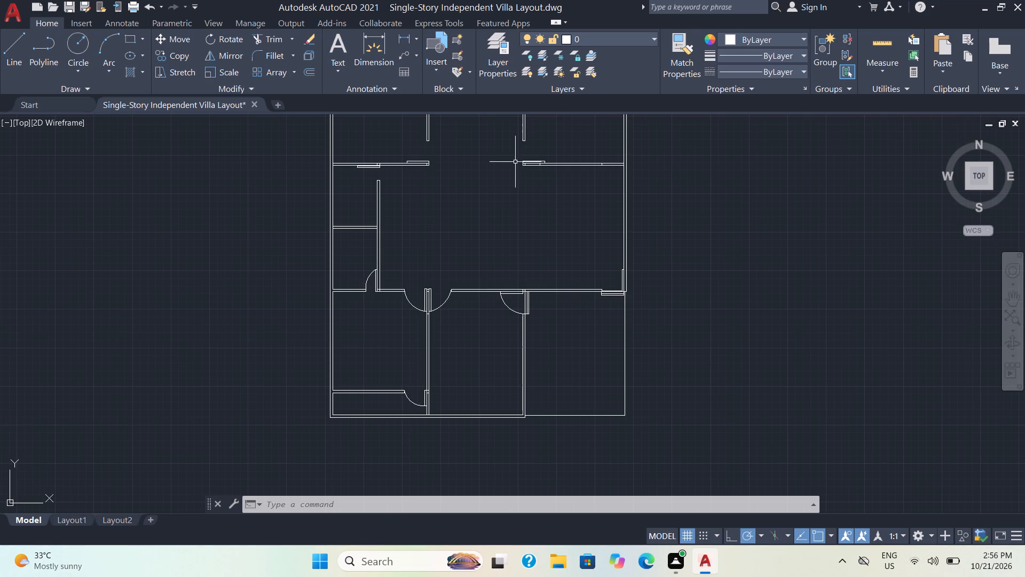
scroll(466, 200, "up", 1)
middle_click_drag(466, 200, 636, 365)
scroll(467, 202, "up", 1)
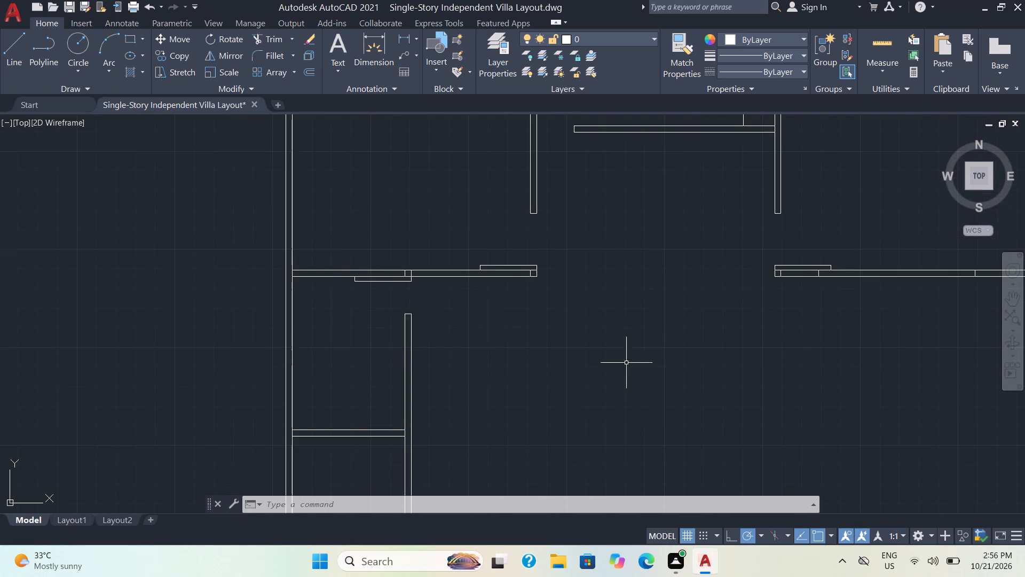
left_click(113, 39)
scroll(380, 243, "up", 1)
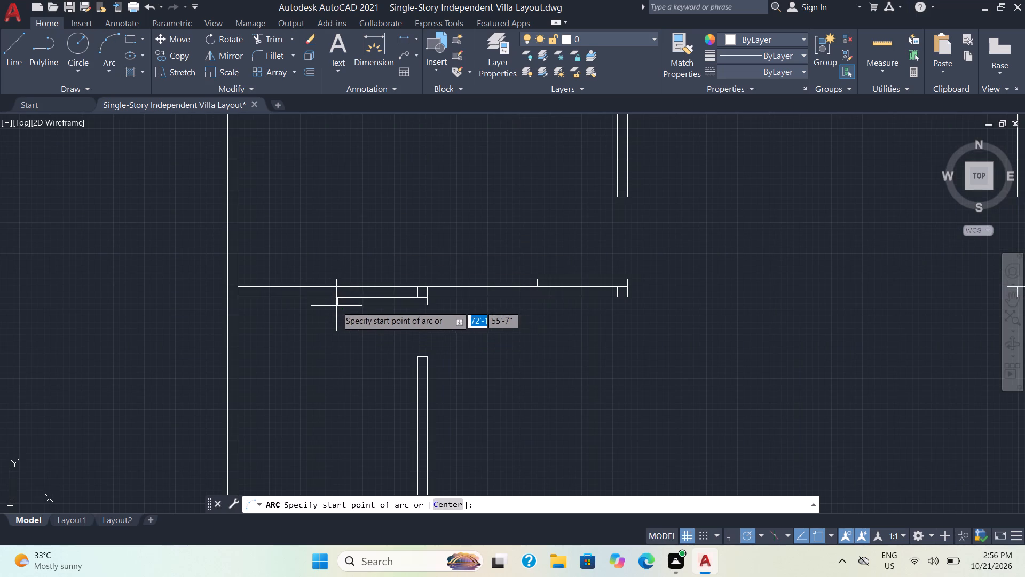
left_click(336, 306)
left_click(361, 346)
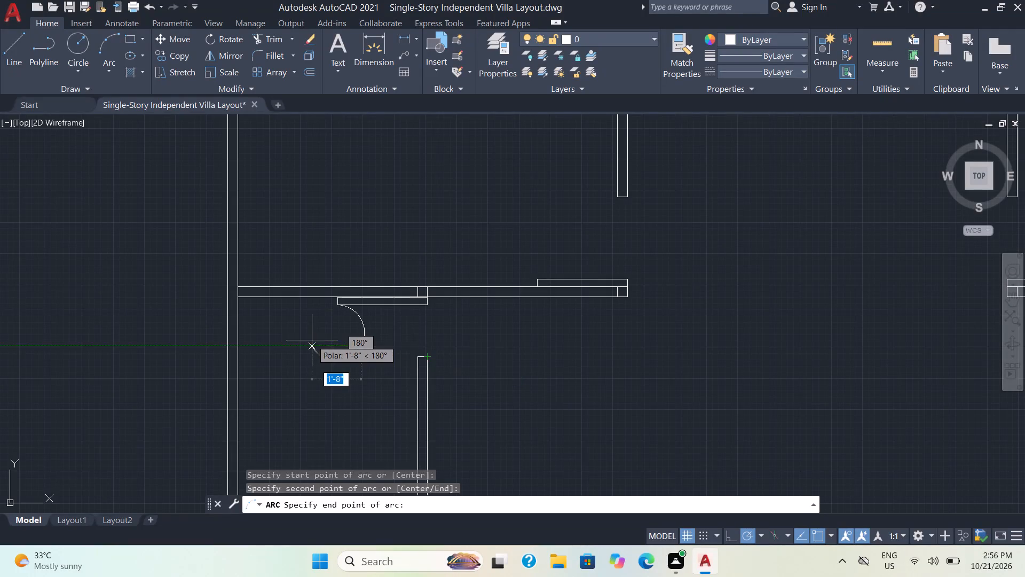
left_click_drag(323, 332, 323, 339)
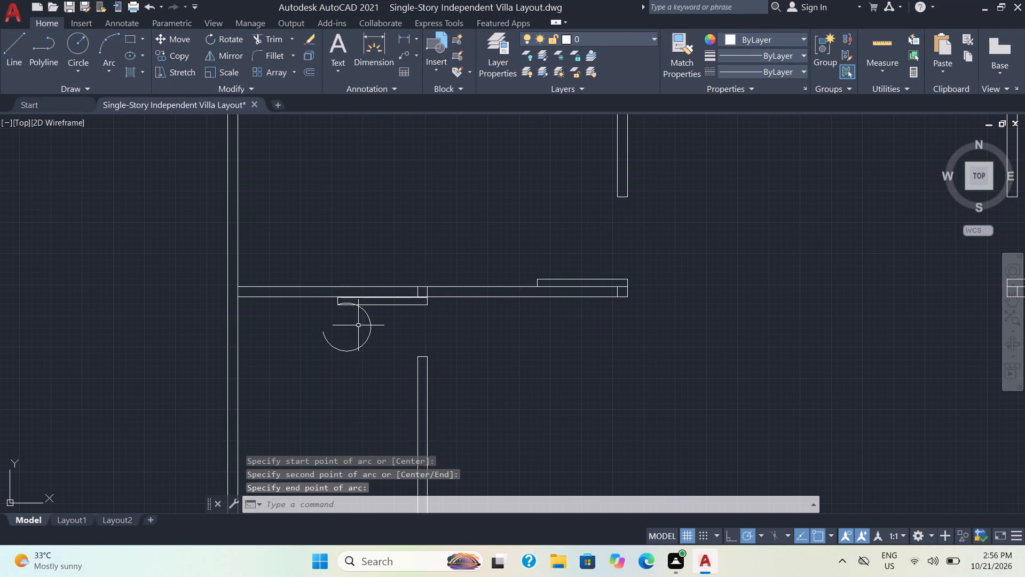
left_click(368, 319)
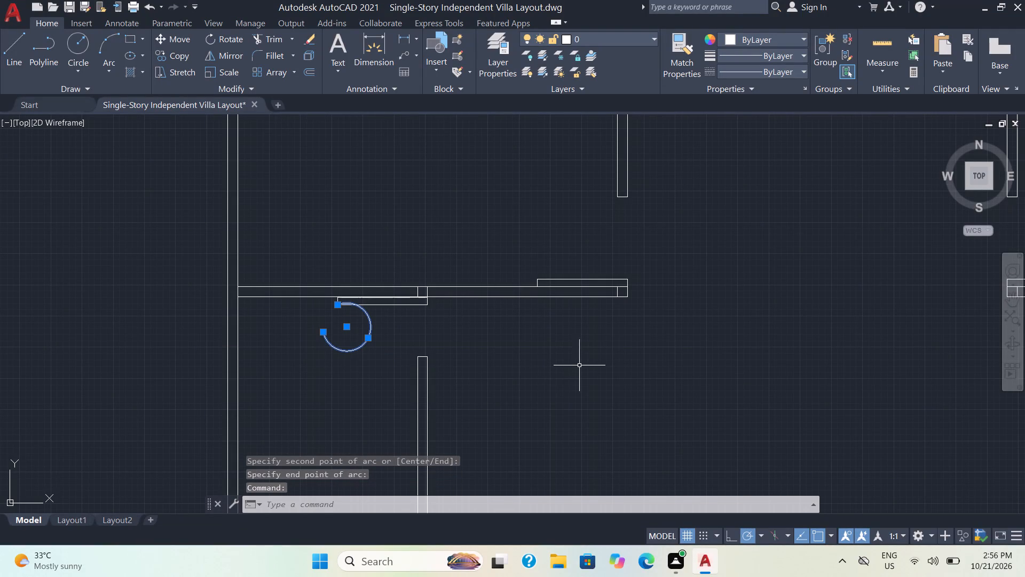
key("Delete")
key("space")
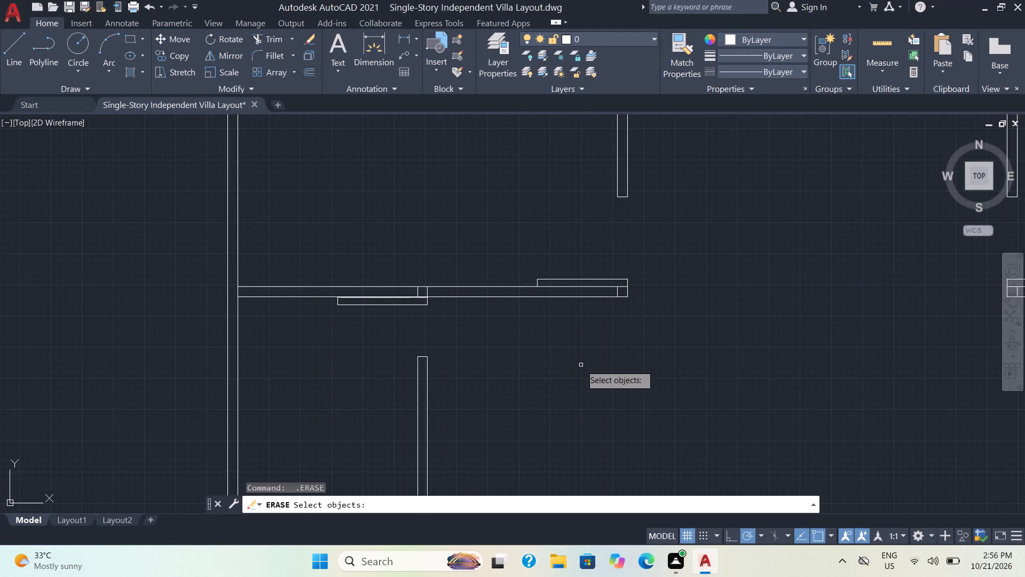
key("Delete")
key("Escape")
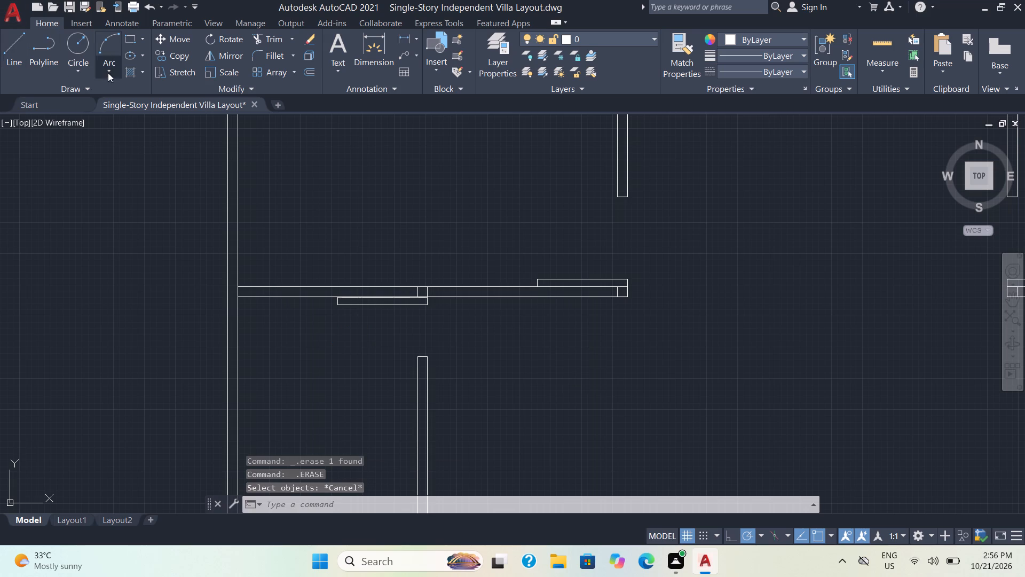
Draw a three-point swing arc in the upper small west room's opening, from the leaf's lower west corner to the east wall's upper end.
left_click(113, 45)
left_click(342, 308)
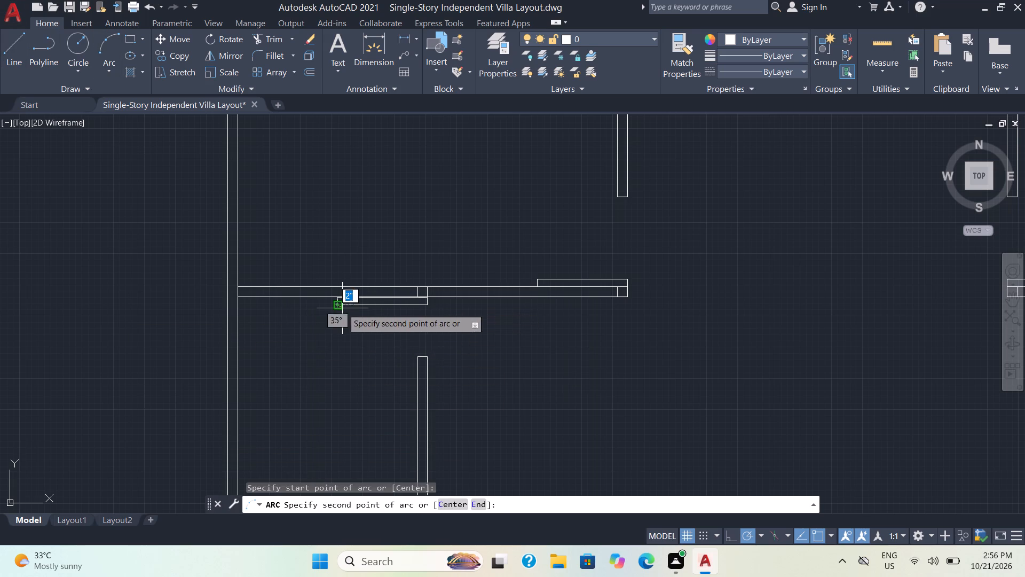
left_click(370, 351)
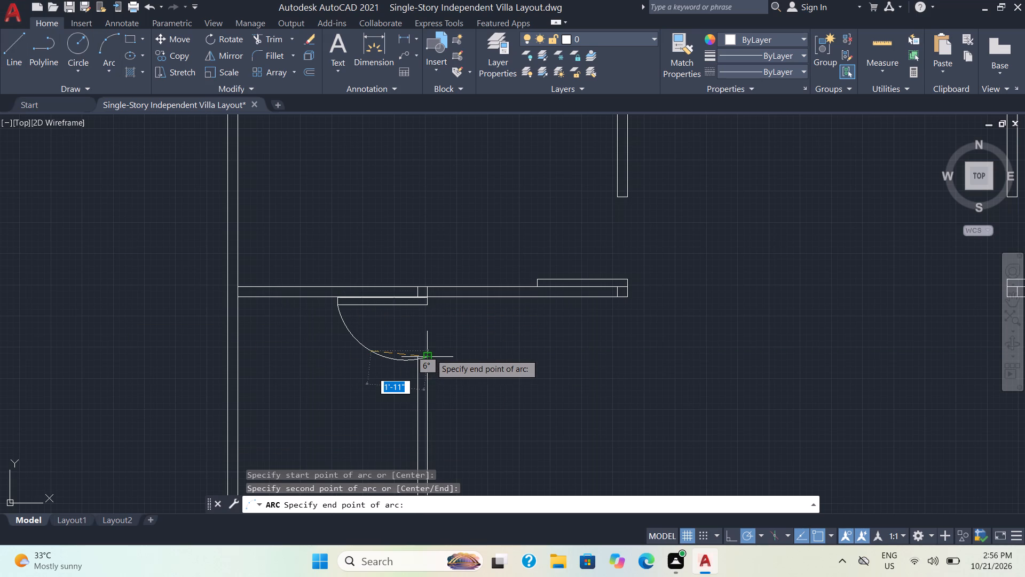
left_click(430, 354)
Draw a three-point swing arc in the northwest room's door opening, from the leaf's upper west corner to the east wall's lower end.
scroll(428, 376, "down", 1)
key("space")
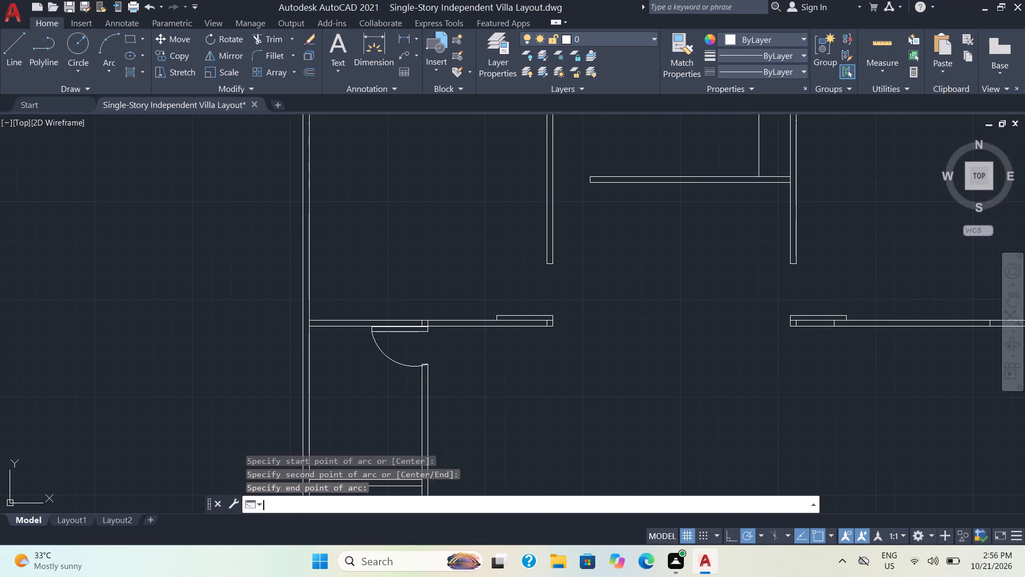
left_click(495, 311)
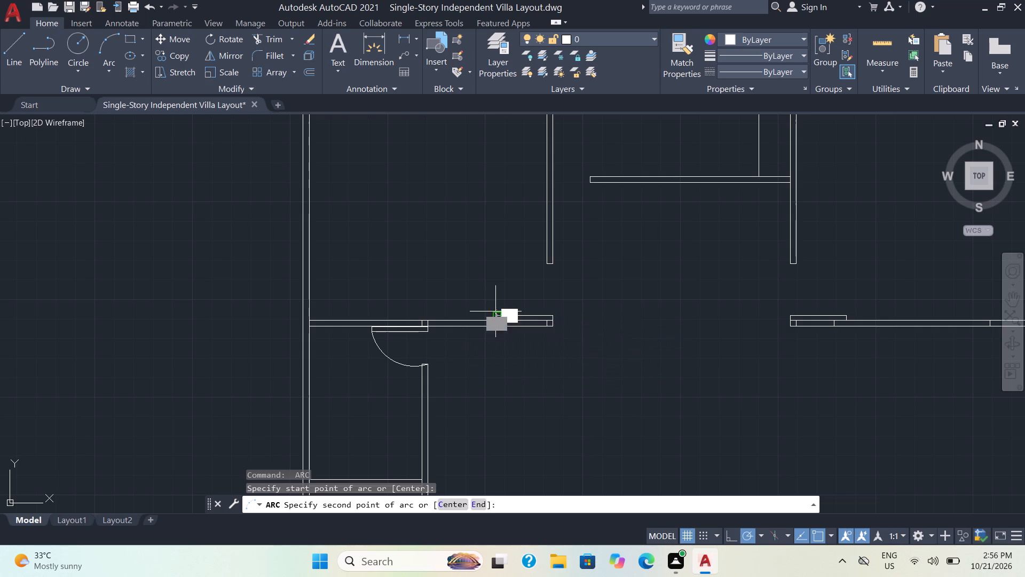
left_click(512, 280)
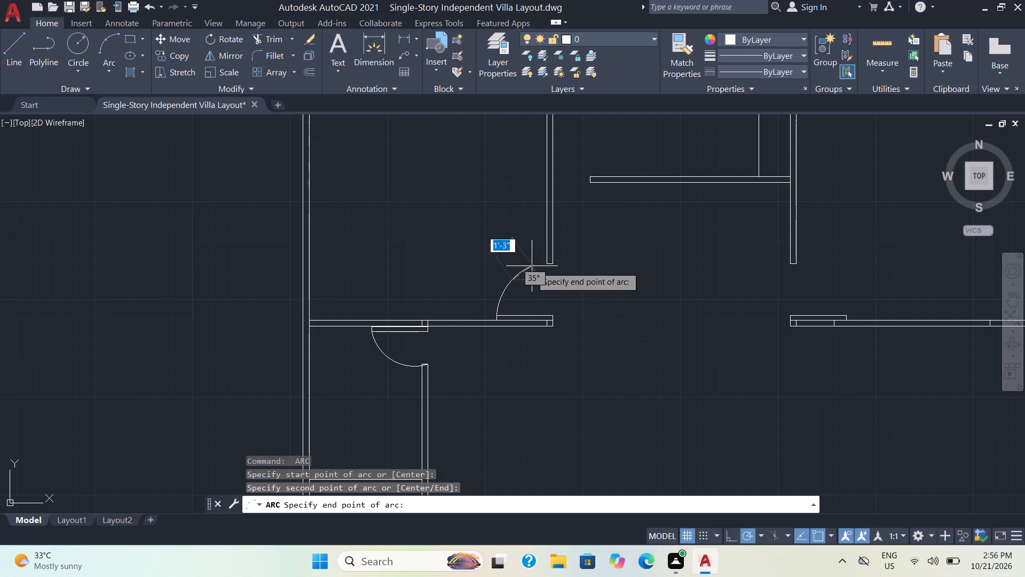
left_click(557, 262)
Draw a three-point swing arc in the northeast room's door opening, from the leaf's upper east corner to the west wall's lower end.
scroll(627, 328, "down", 2)
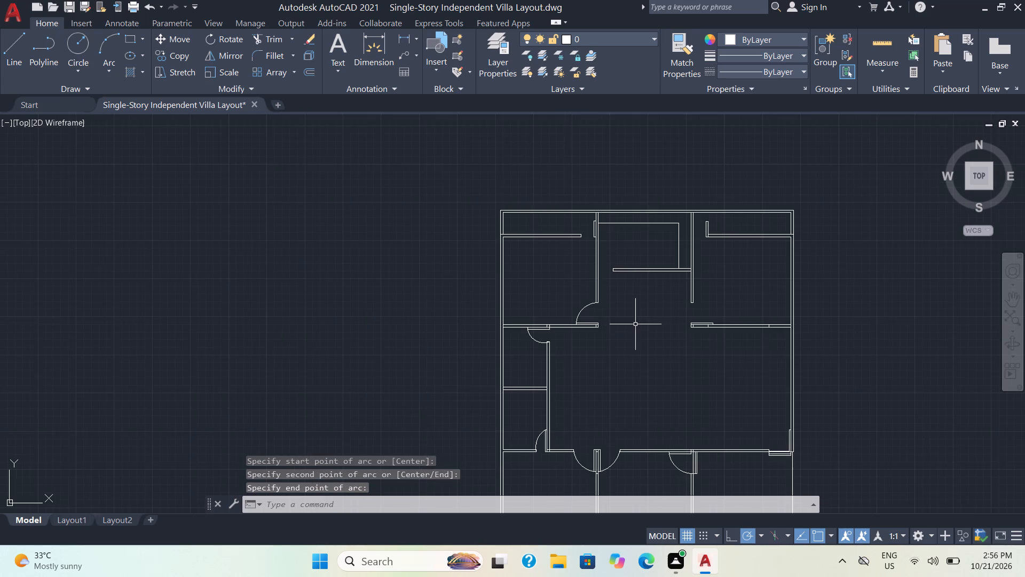
middle_click_drag(635, 324, 454, 322)
key("space")
scroll(500, 345, "up", 2)
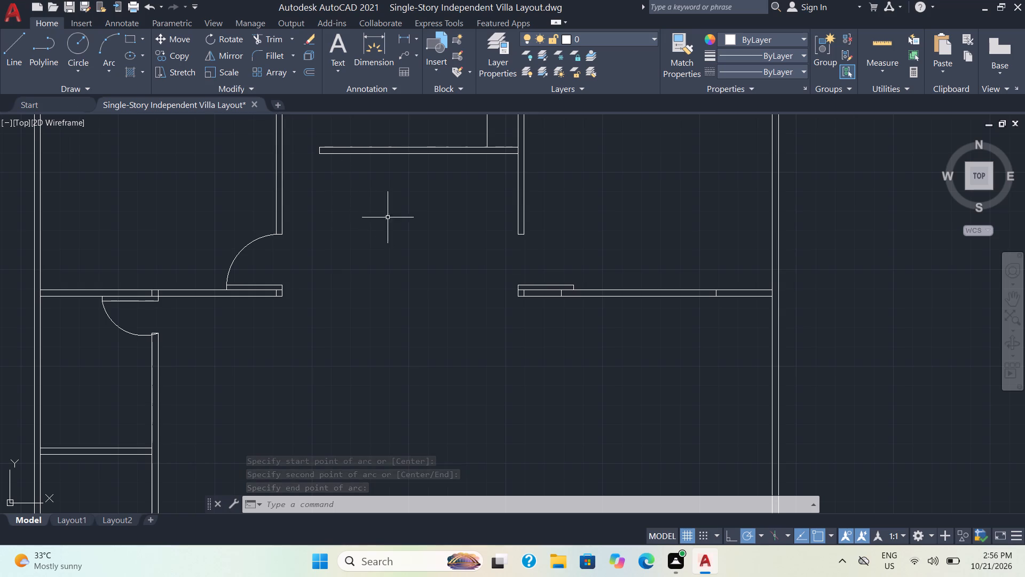
key("space")
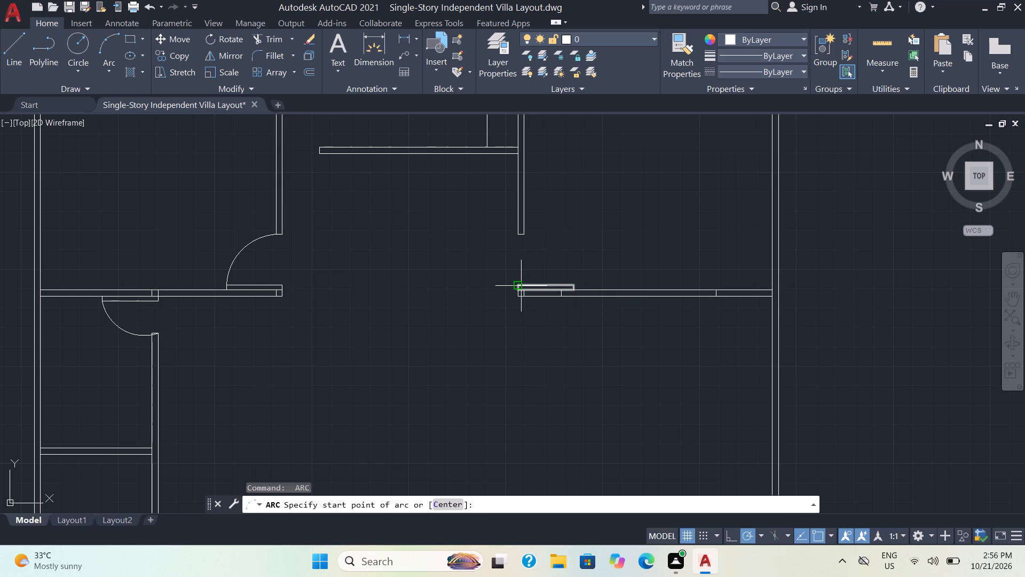
left_click(572, 284)
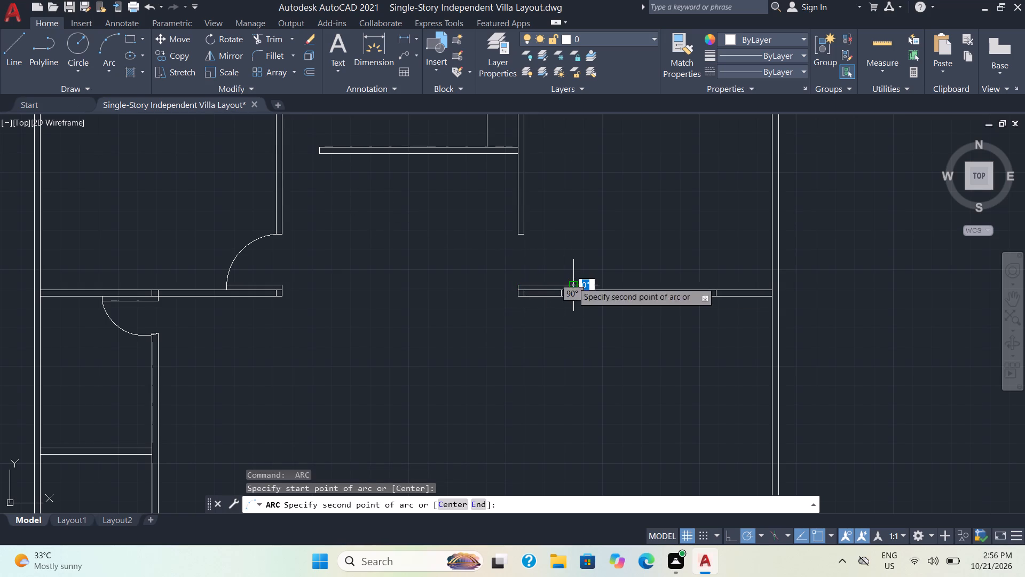
left_click(558, 254)
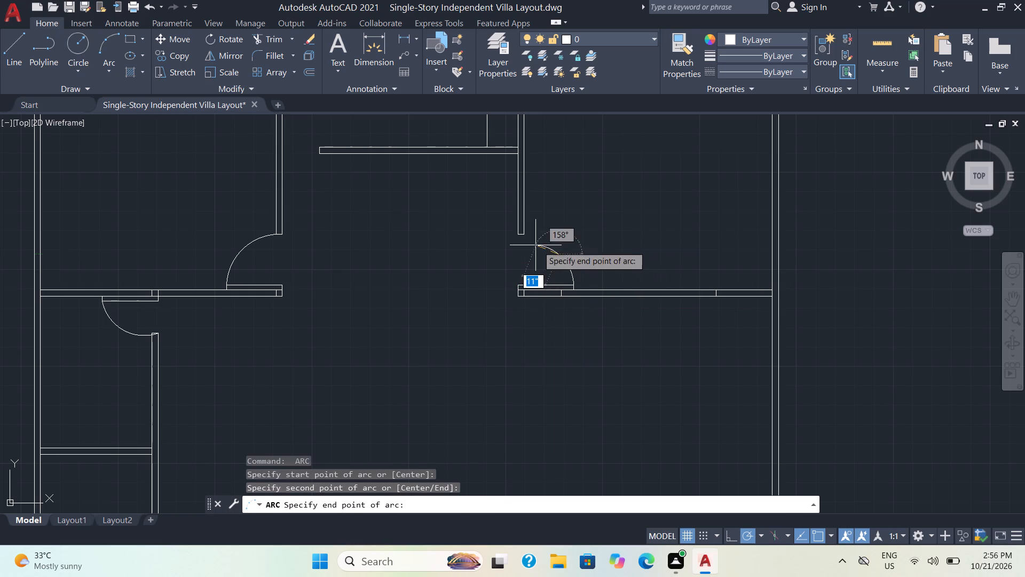
left_click(518, 236)
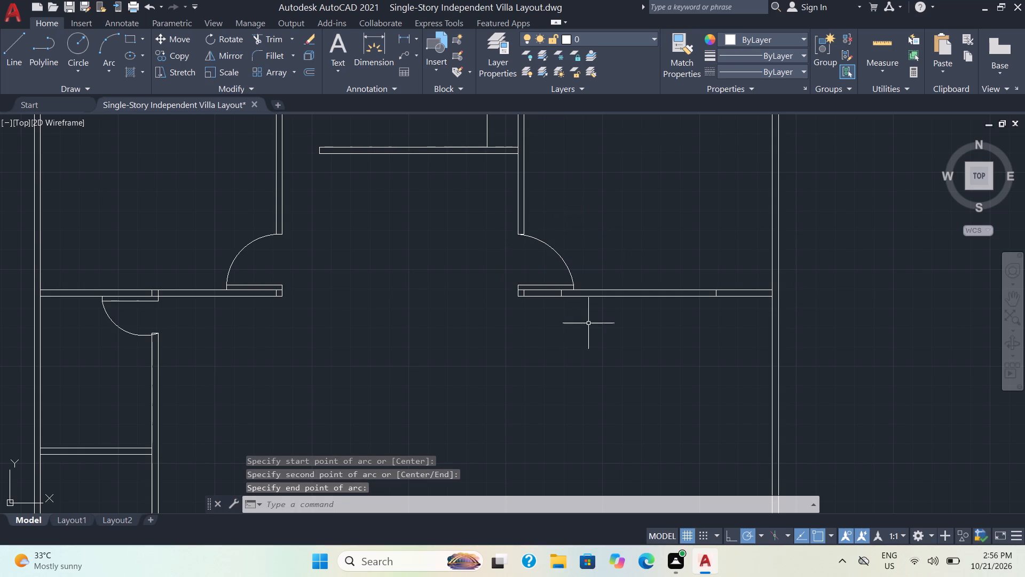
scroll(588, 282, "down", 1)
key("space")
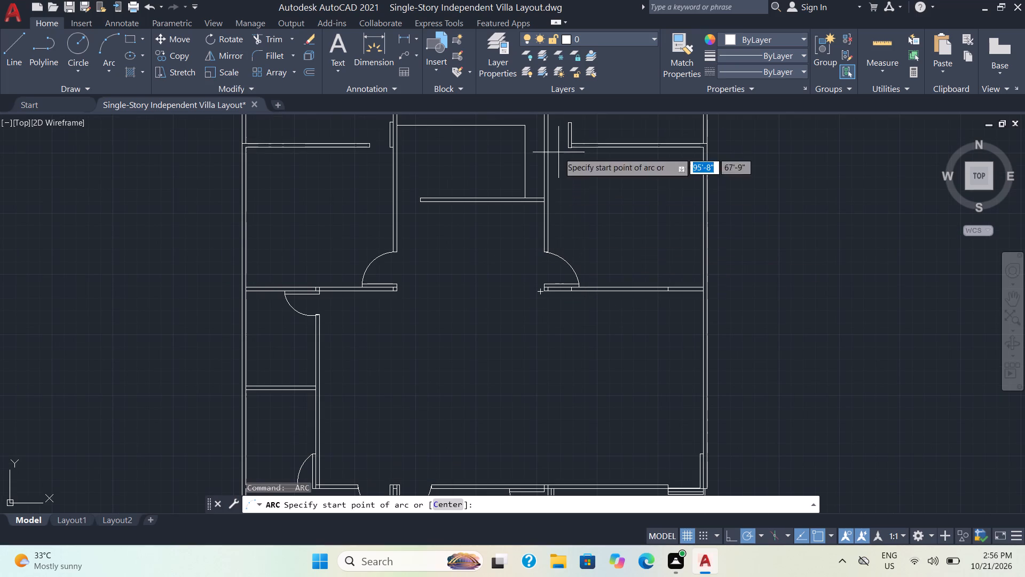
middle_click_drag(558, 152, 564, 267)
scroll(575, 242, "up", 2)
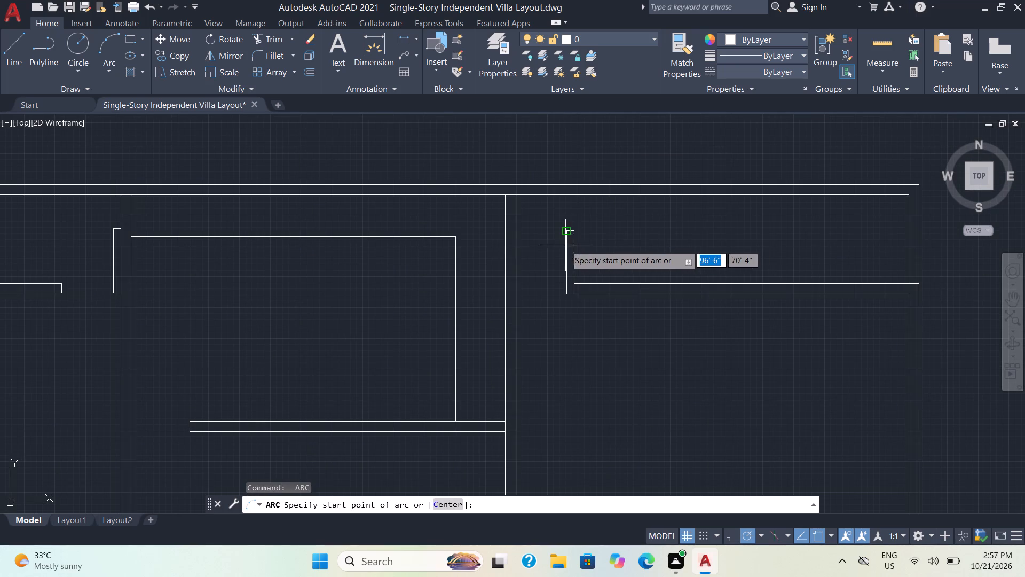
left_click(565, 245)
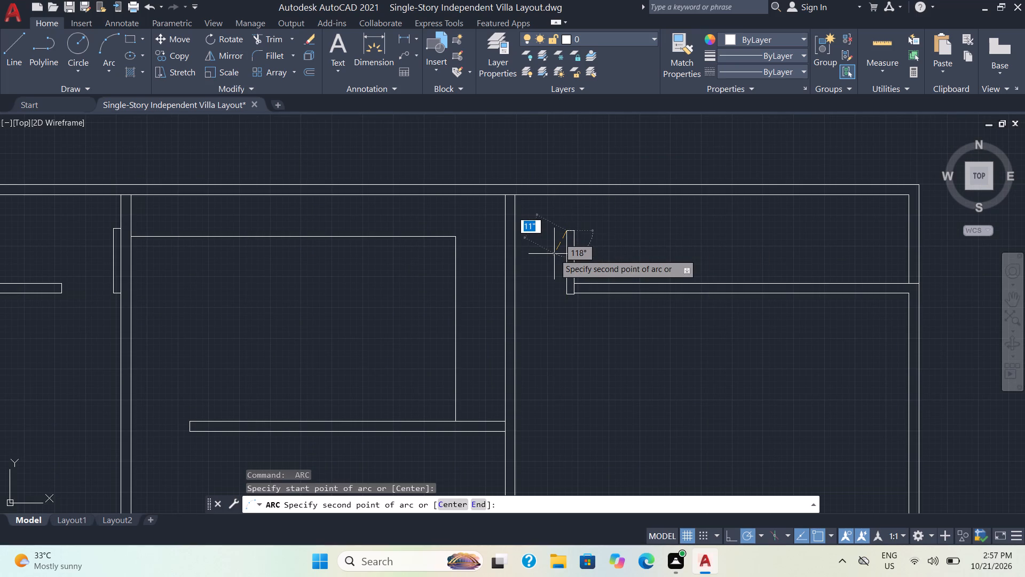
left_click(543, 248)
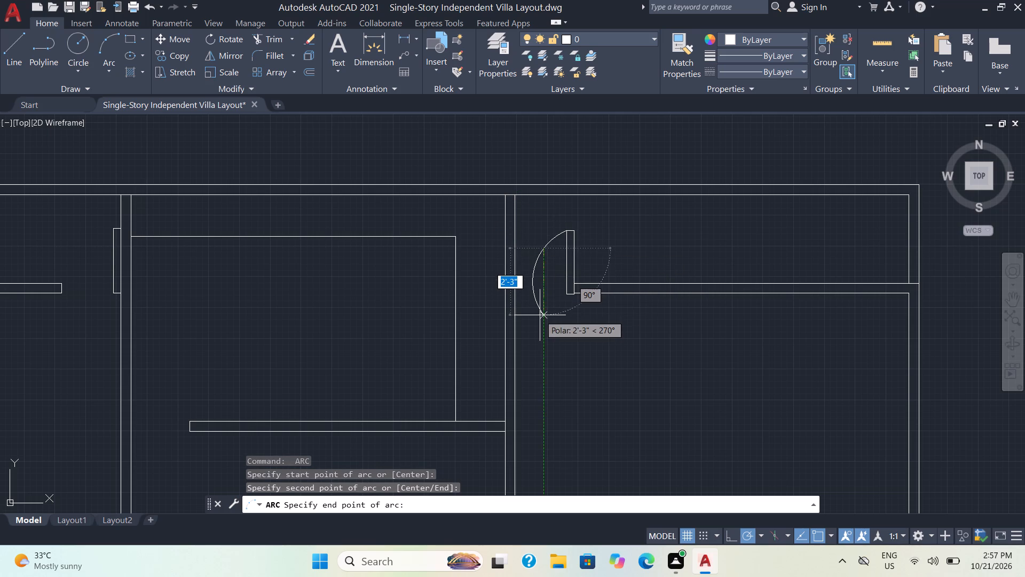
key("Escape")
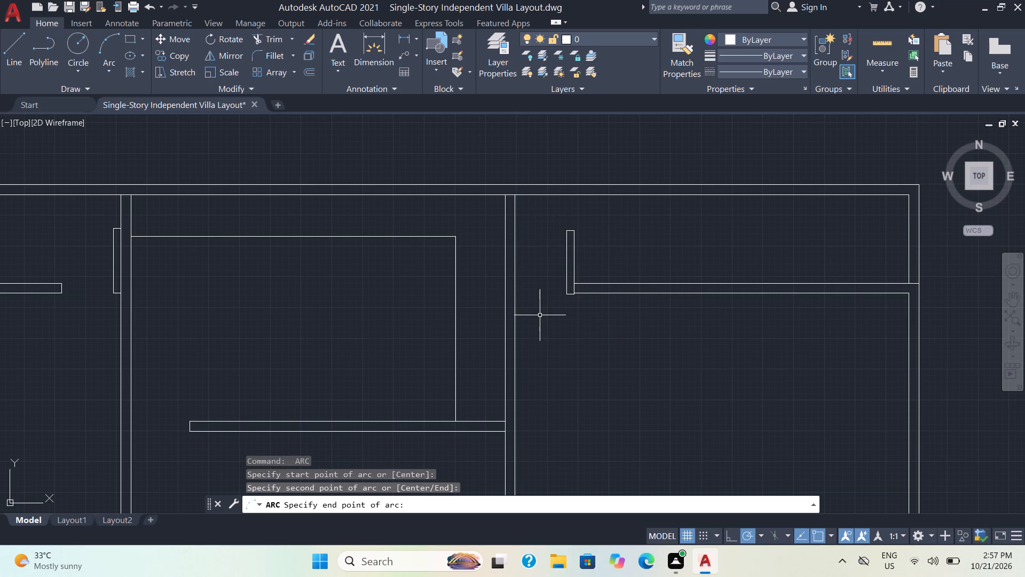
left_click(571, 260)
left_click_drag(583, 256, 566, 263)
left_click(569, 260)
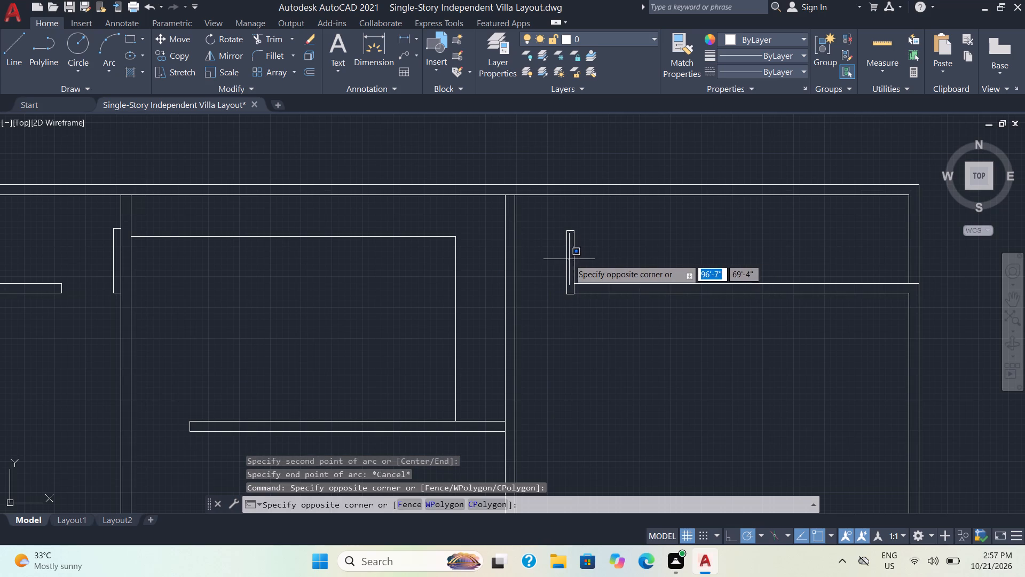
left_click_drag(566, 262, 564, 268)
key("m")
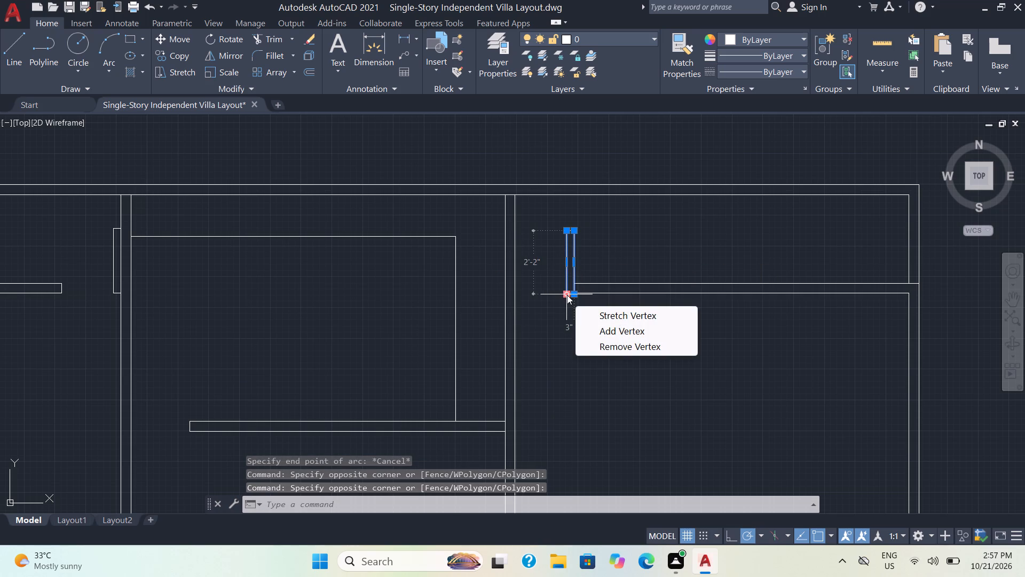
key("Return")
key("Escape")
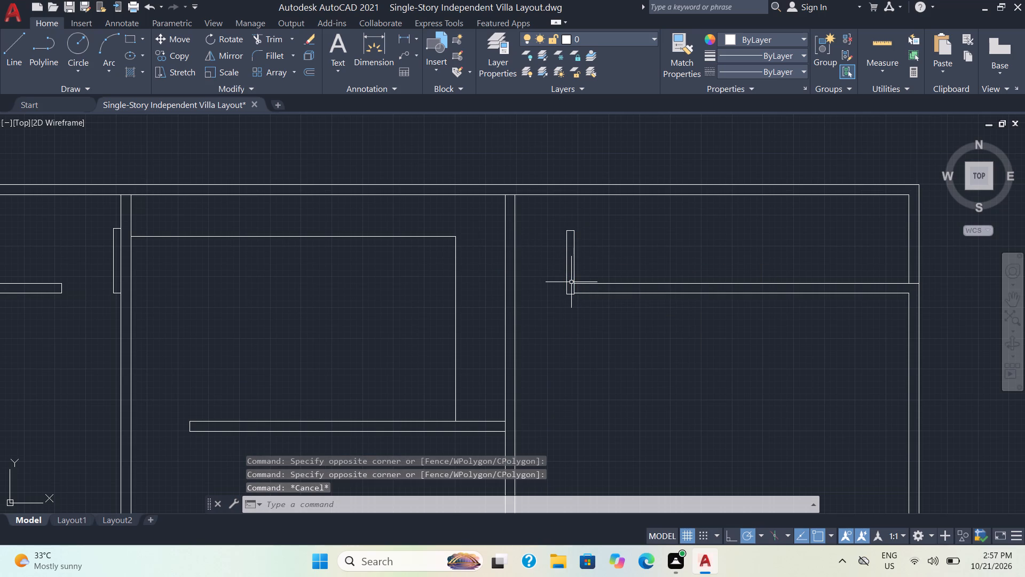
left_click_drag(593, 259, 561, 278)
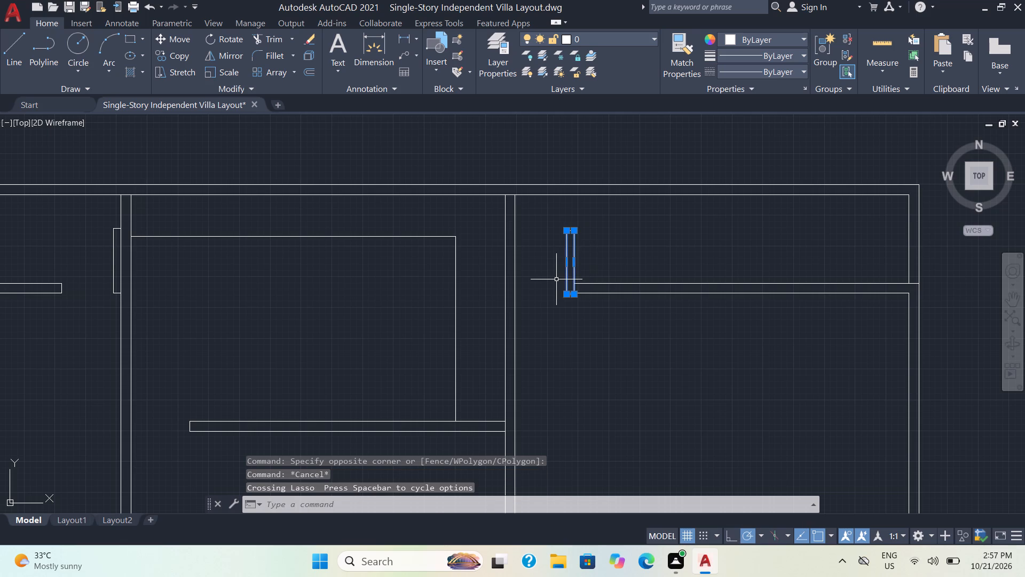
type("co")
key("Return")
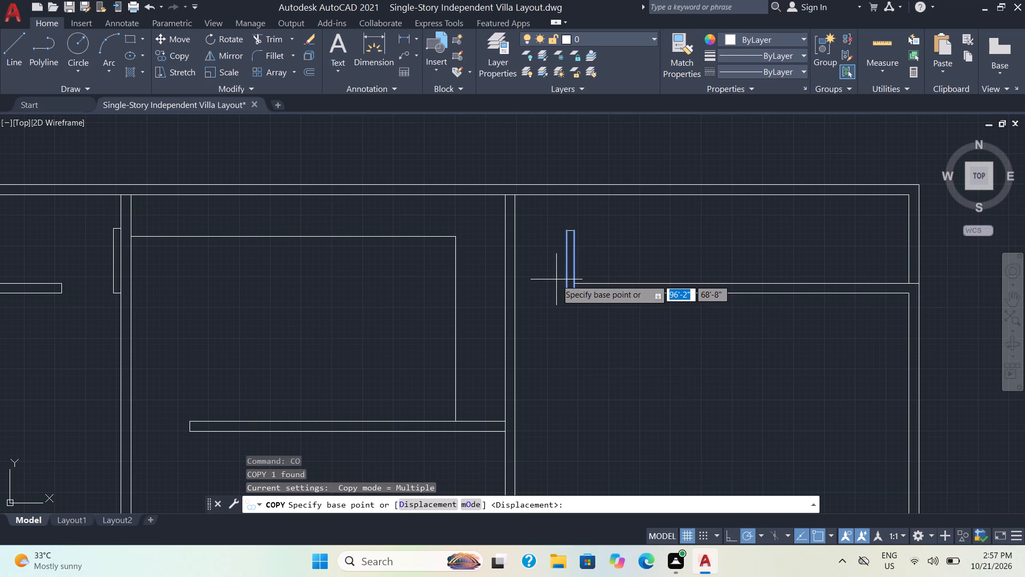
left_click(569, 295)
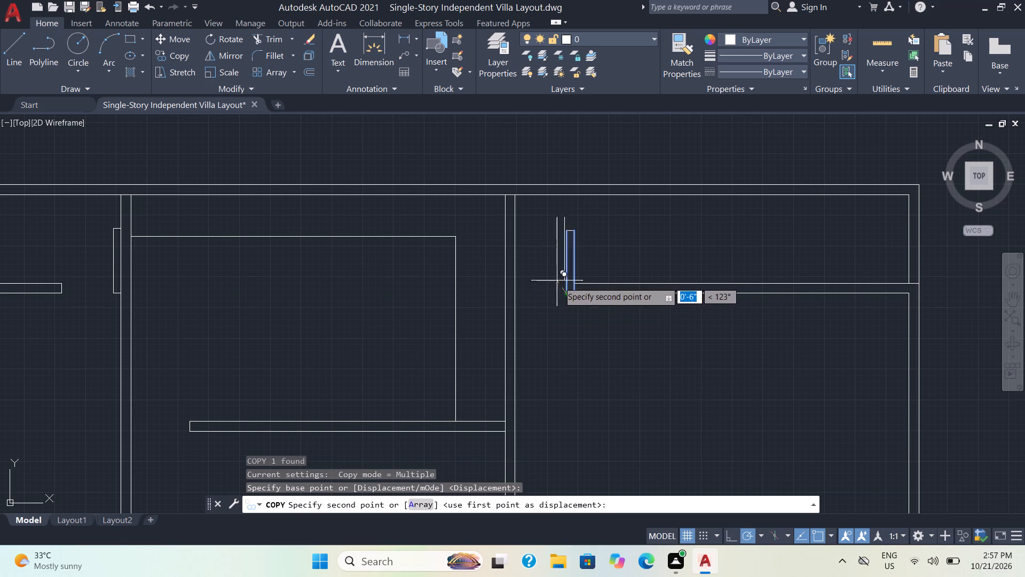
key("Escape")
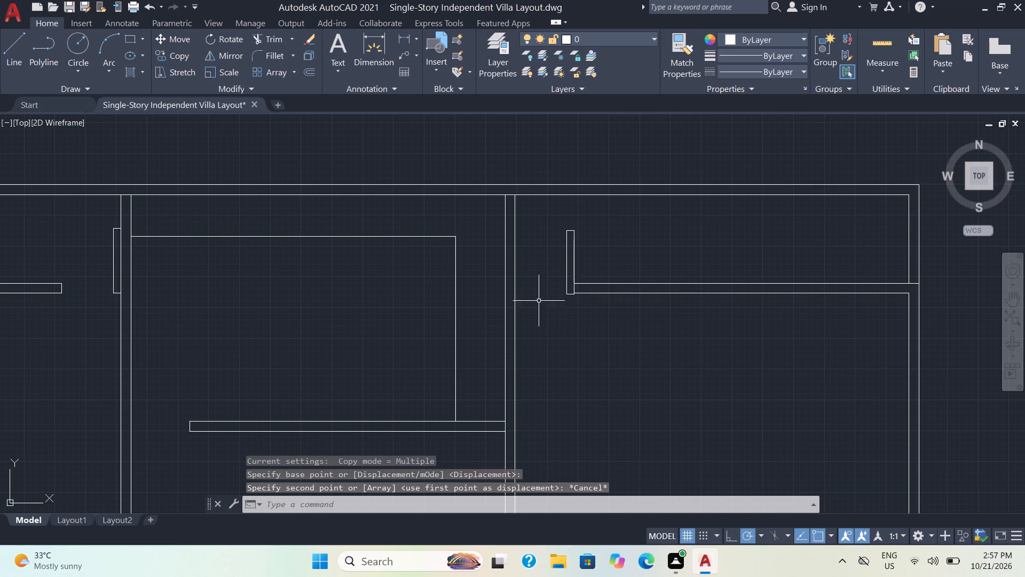
Copy the northeast small room's door leaf by its lower east corner onto the east face of the north-middle room's west wall.
left_click_drag(557, 241, 592, 256)
left_click(569, 228)
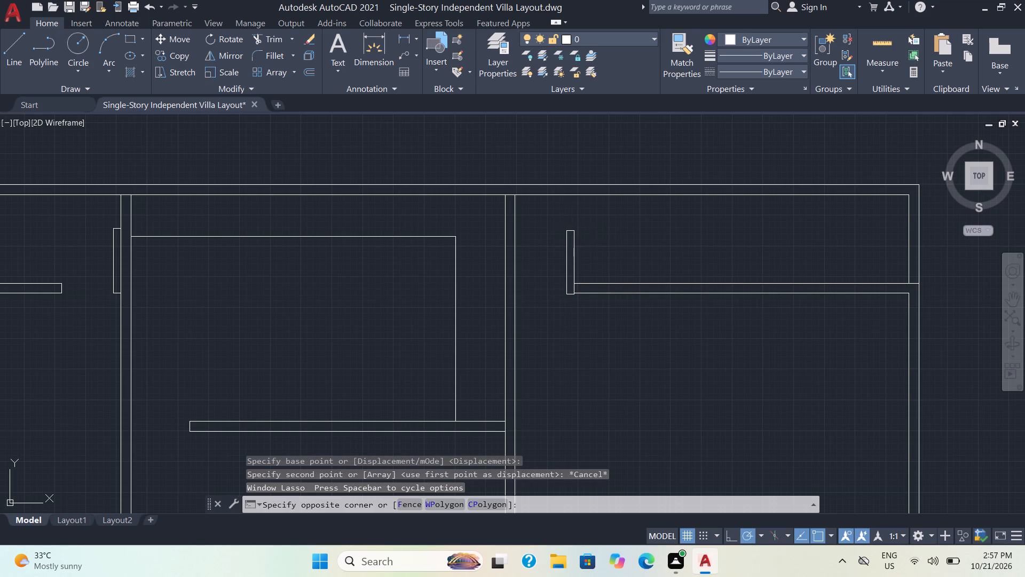
left_click_drag(569, 224, 569, 279)
left_click_drag(586, 243, 563, 248)
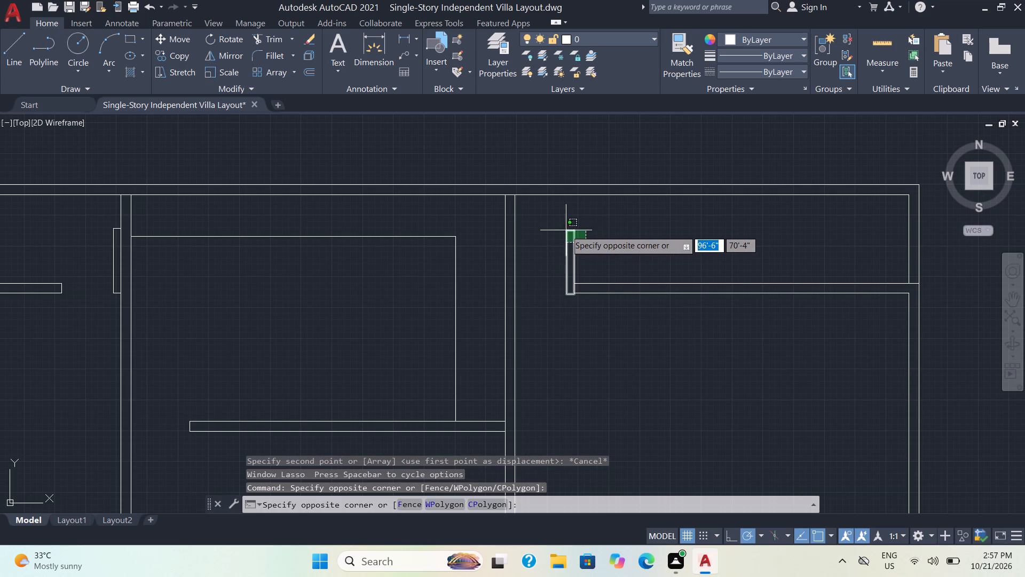
scroll(566, 230, "up", 4)
left_click(578, 232)
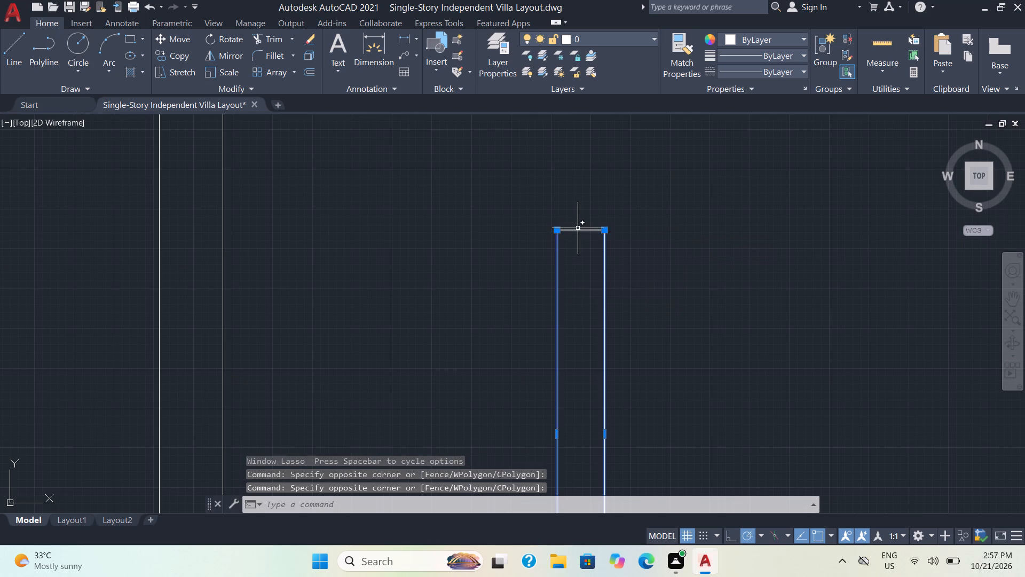
left_click(579, 228)
scroll(584, 227, "up", 3)
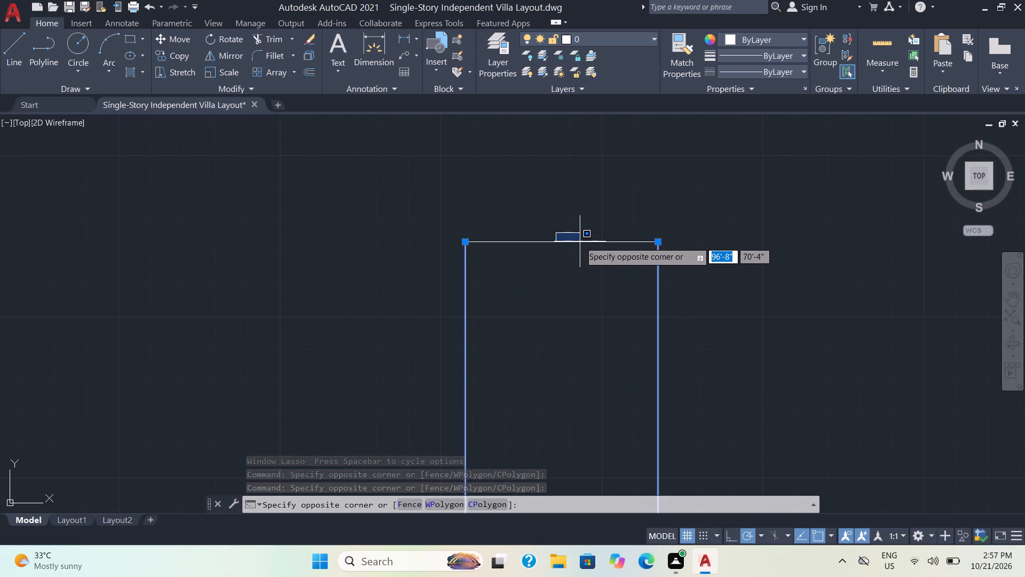
left_click(580, 241)
left_click(580, 241)
type("co")
key("Return")
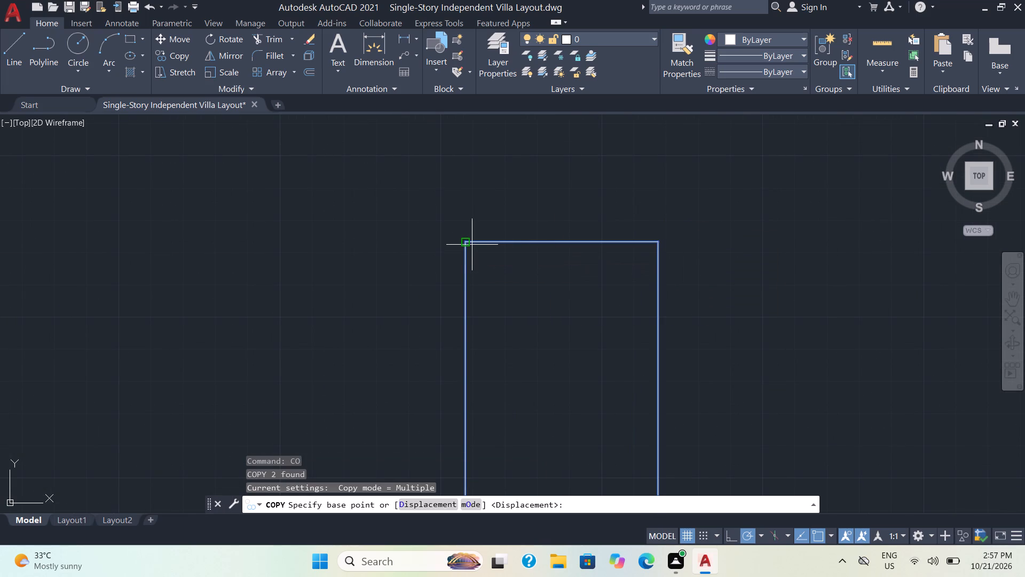
scroll(478, 269, "down", 5)
scroll(488, 487, "up", 1)
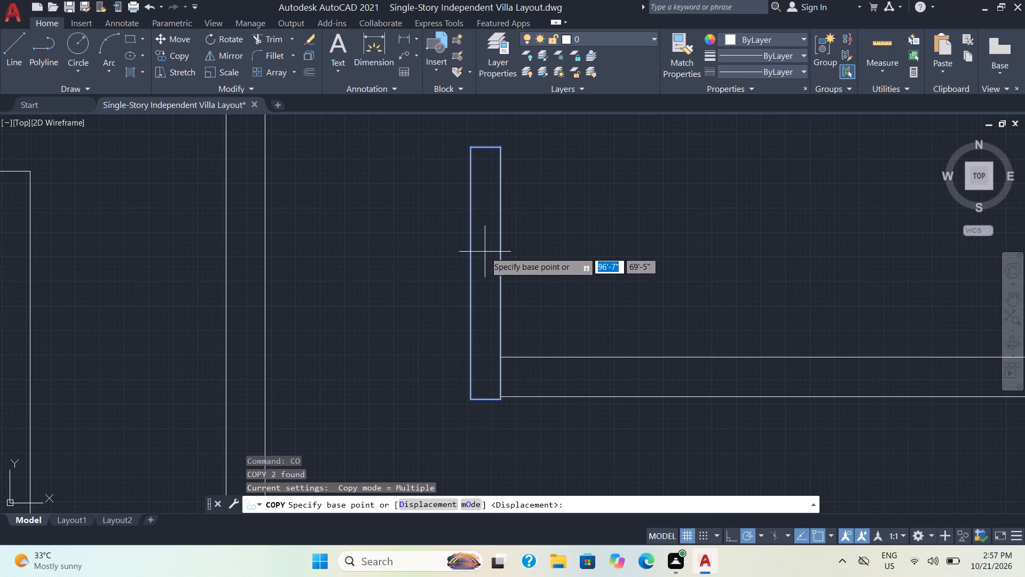
left_click(501, 274)
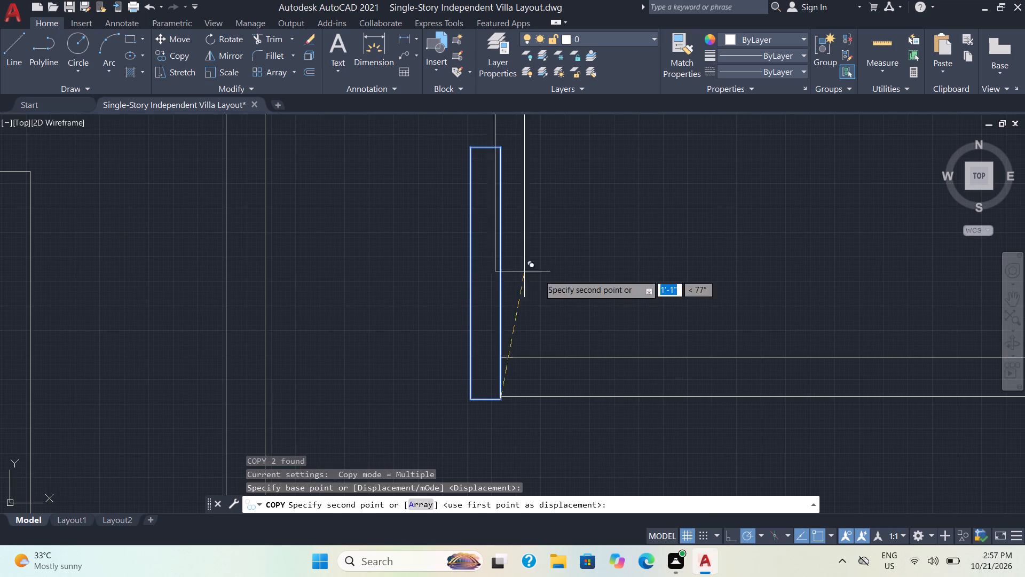
scroll(356, 459, "down", 3)
middle_click_drag(239, 427, 561, 168)
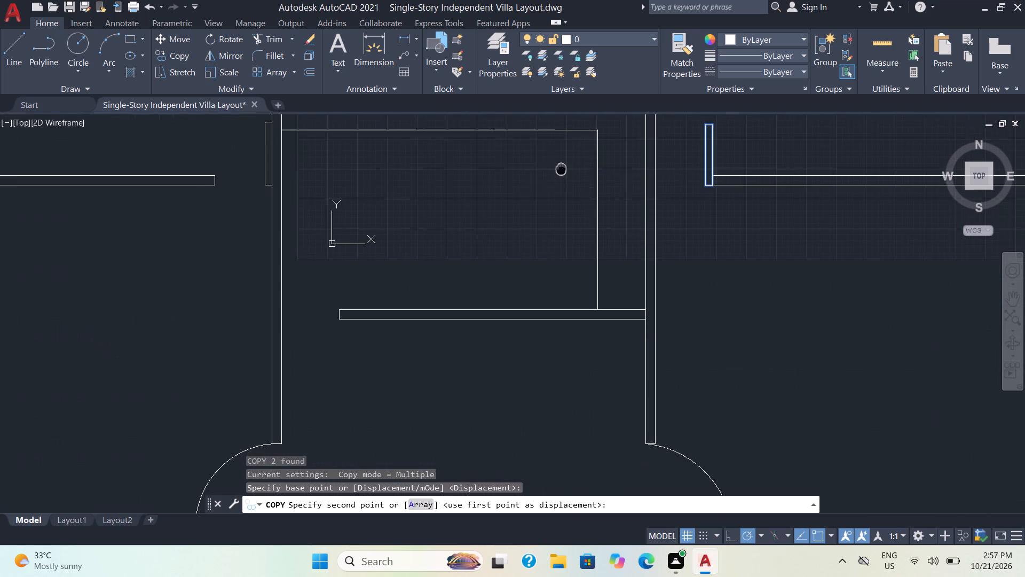
middle_click_drag(561, 168, 561, 167)
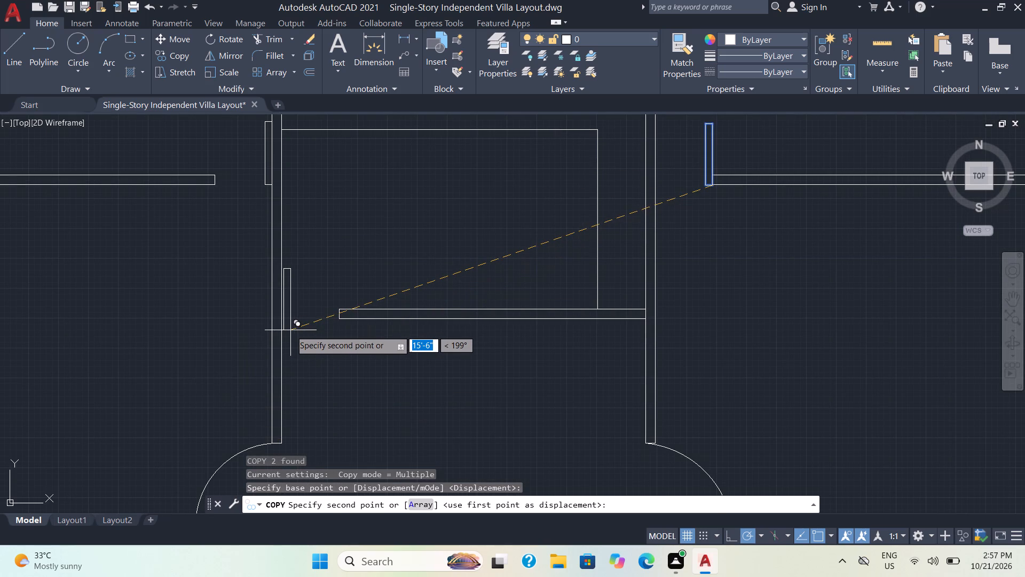
scroll(290, 330, "up", 2)
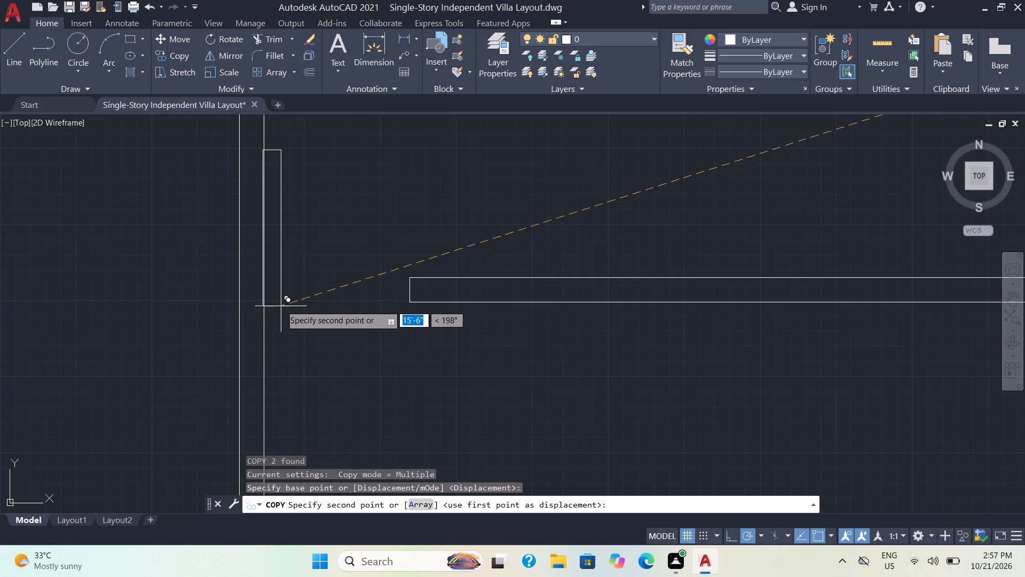
left_click(282, 302)
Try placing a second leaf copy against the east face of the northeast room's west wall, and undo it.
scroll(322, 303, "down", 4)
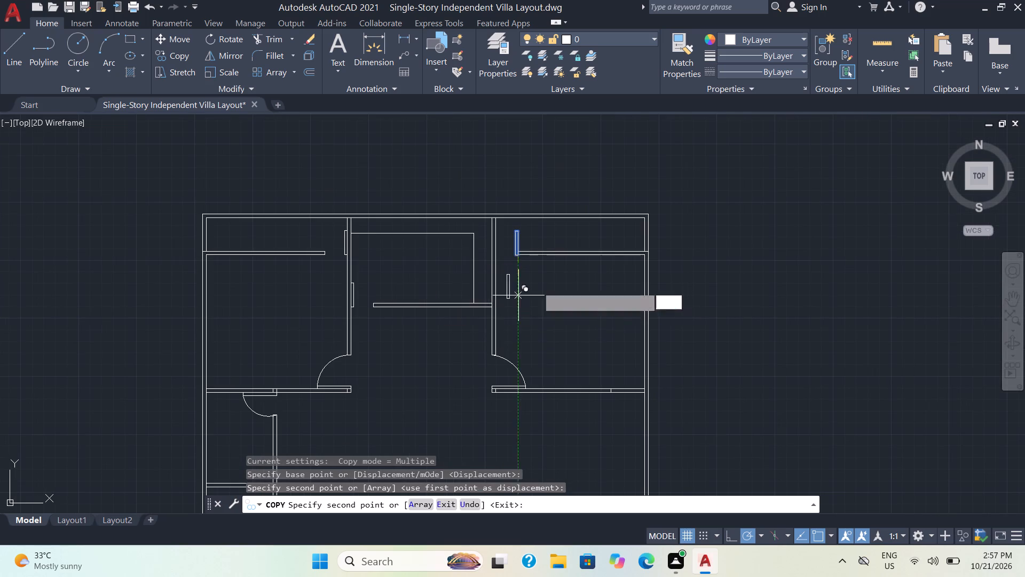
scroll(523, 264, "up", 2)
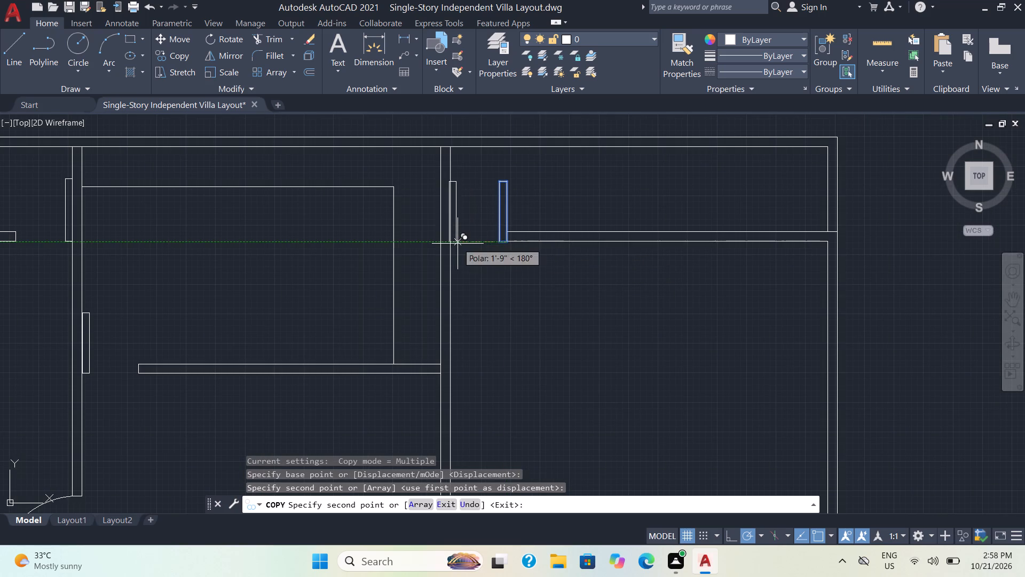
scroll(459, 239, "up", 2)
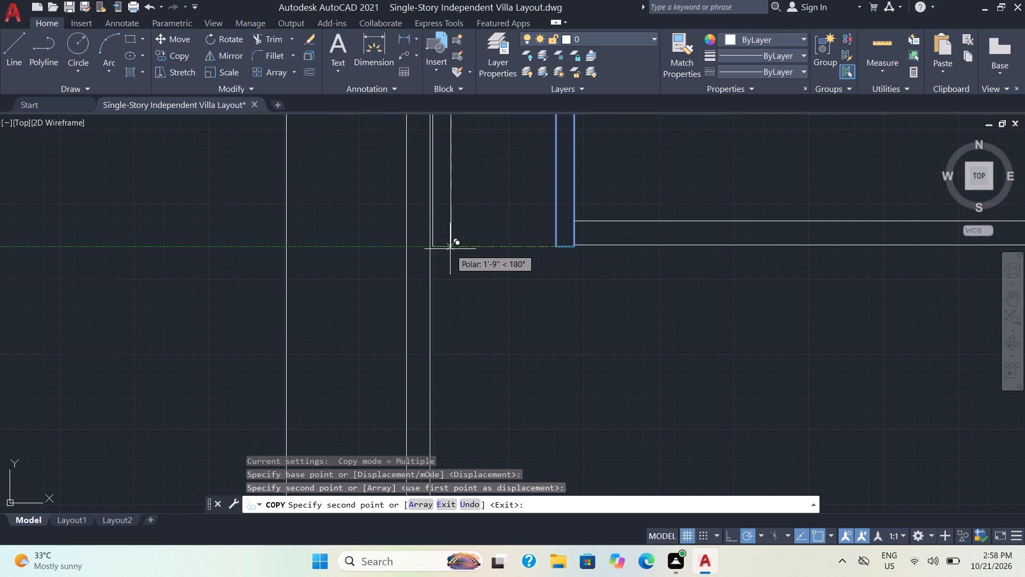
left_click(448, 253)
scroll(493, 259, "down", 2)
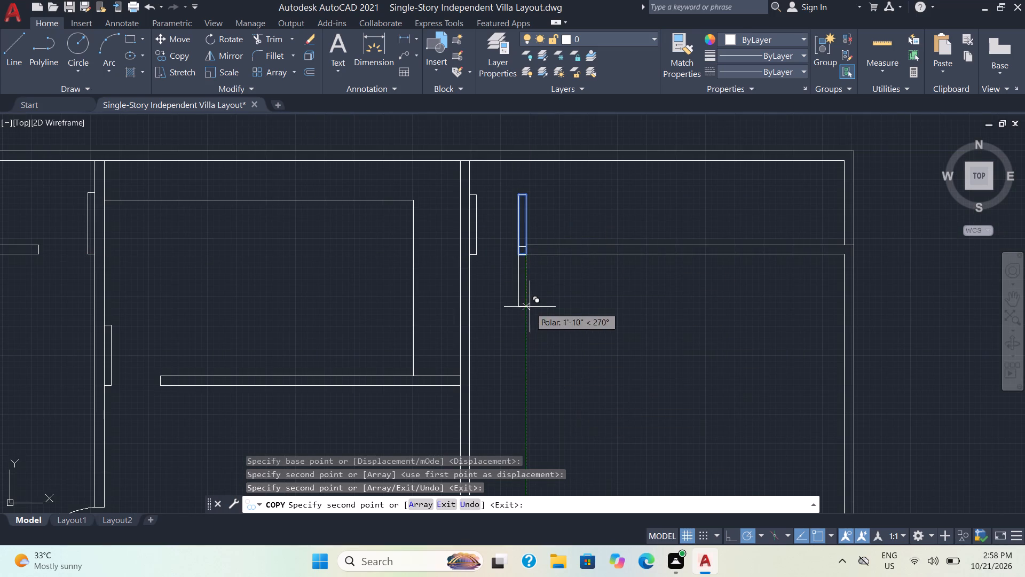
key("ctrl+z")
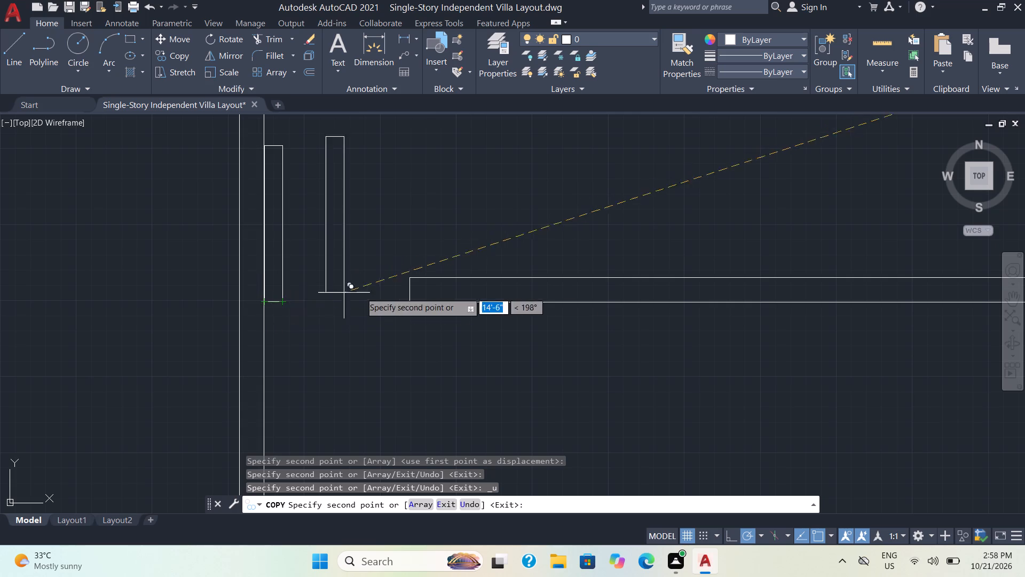
Place another leaf copy with its west side flush against the east face of the northeast small room's west wall.
scroll(499, 308, "down", 3)
scroll(707, 217, "up", 4)
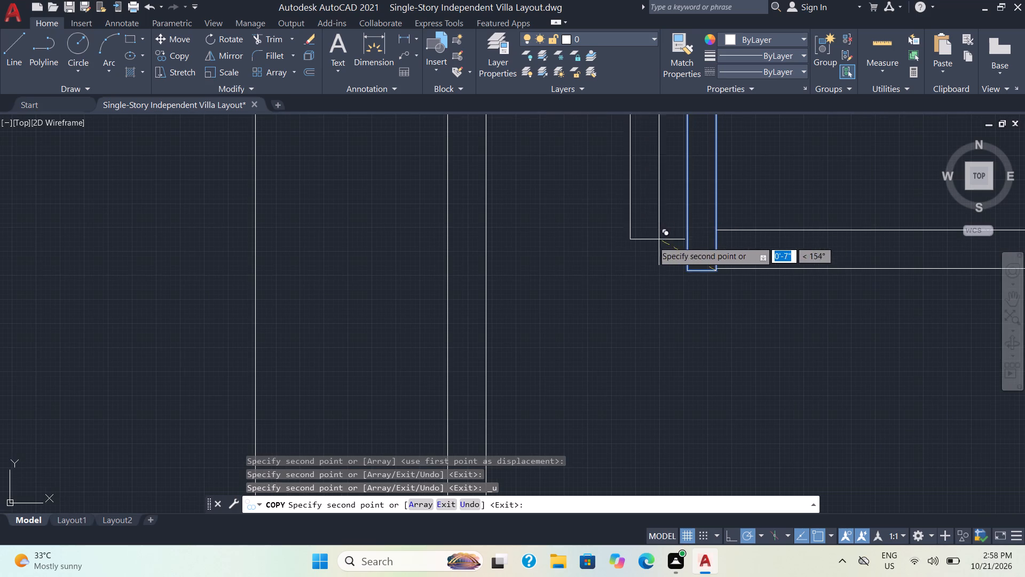
left_click(515, 271)
scroll(563, 259, "down", 2)
scroll(624, 234, "up", 3)
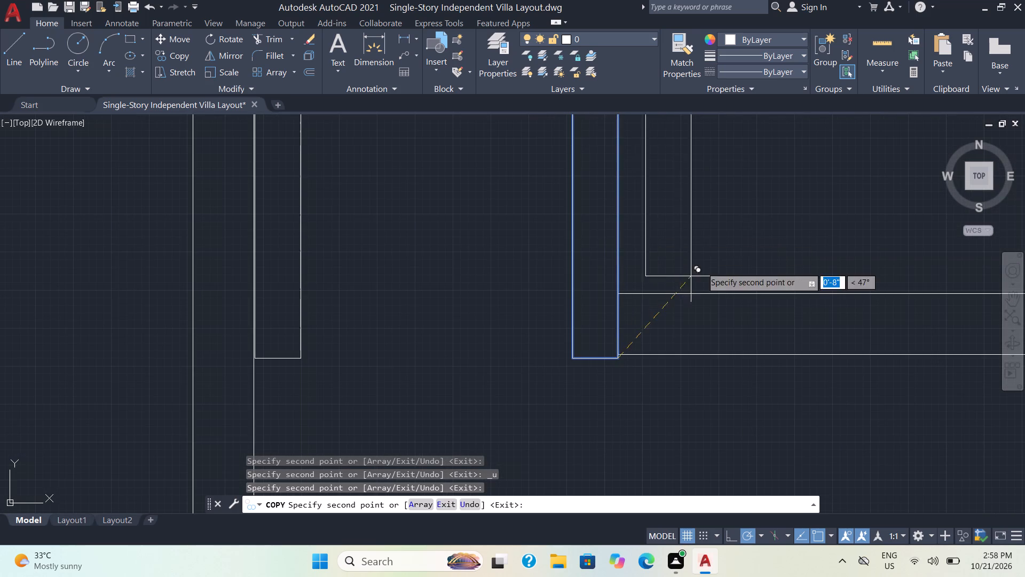
key("Escape")
Erase the original door leaf at the west end of the northeast small room's partition.
left_click_drag(660, 227, 543, 342)
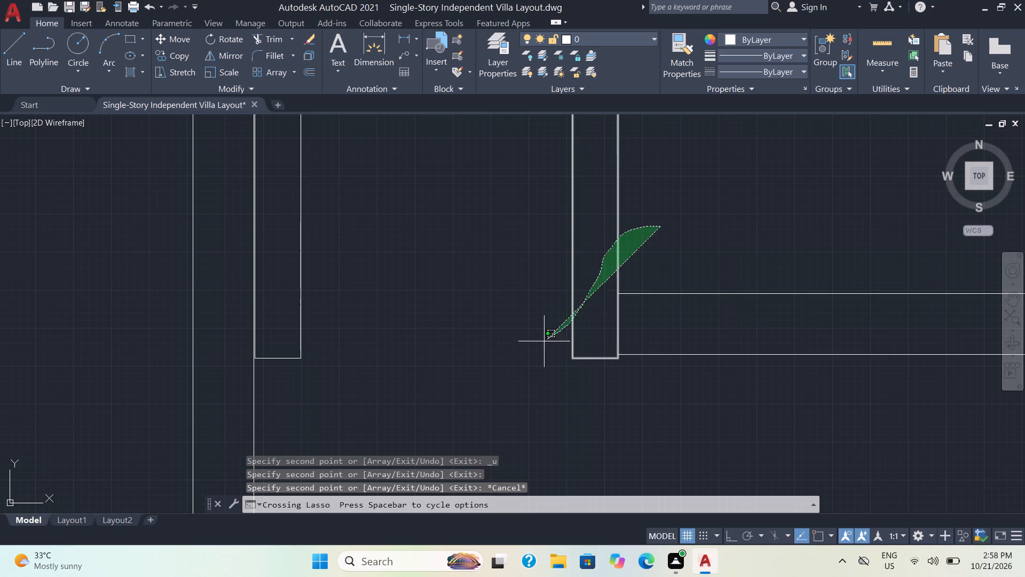
left_click_drag(543, 342, 538, 346)
key("Delete")
Erase the short stray horizontal line left above the erased leaf in the northeast small room.
scroll(552, 318, "down", 2)
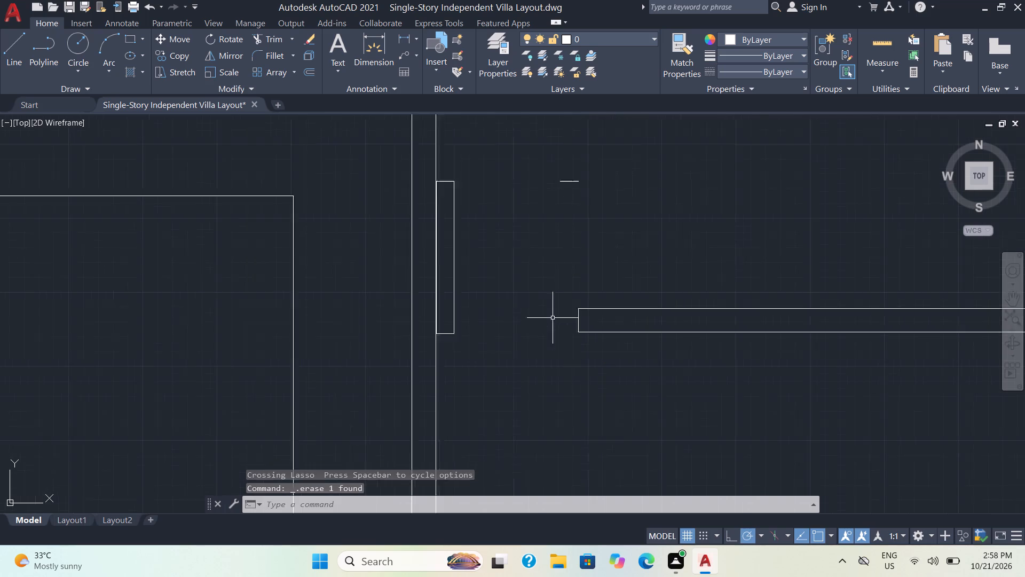
scroll(553, 318, "down", 2)
scroll(599, 216, "up", 4)
scroll(408, 449, "down", 2)
scroll(386, 479, "up", 2)
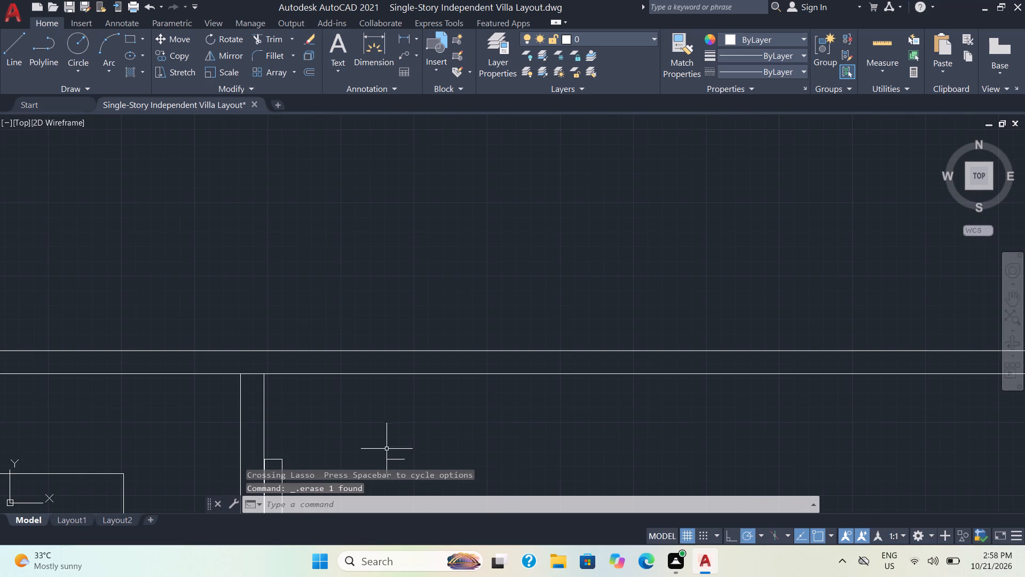
scroll(388, 444, "up", 1)
middle_click_drag(390, 442, 467, 256)
scroll(474, 279, "up", 3)
left_click_drag(474, 279, 472, 372)
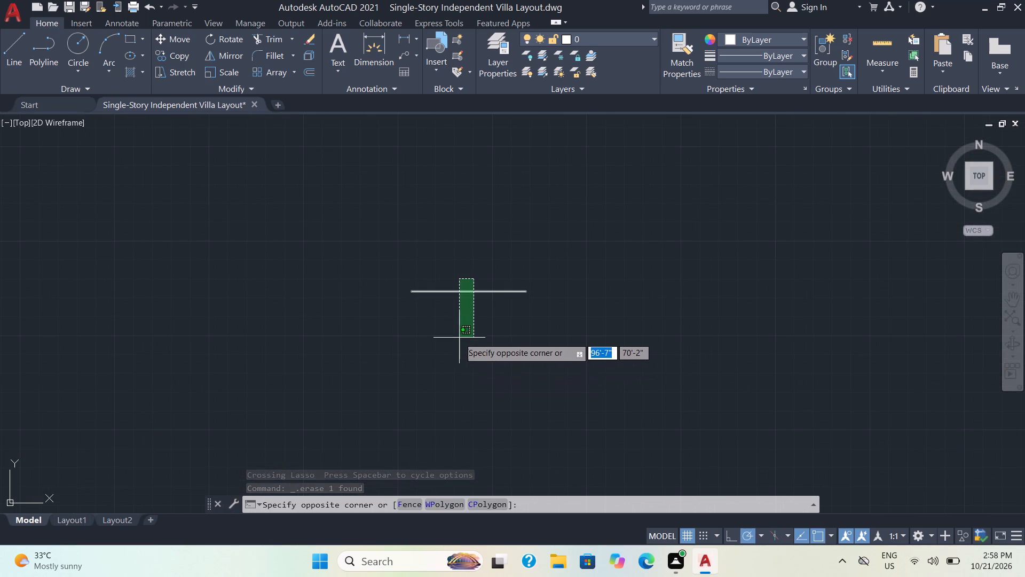
left_click_drag(459, 336, 466, 325)
key("Down")
key("Delete")
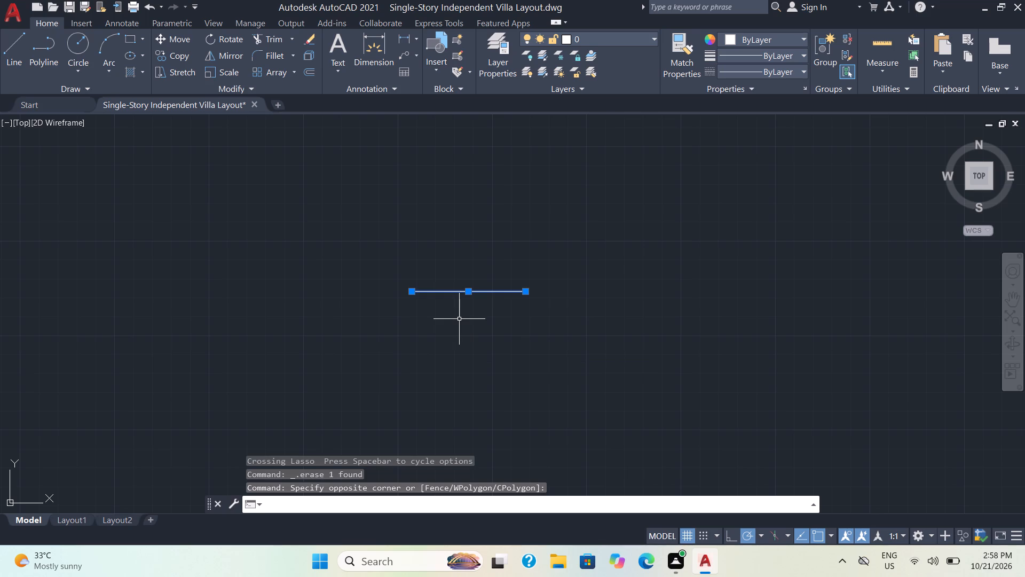
key("Delete")
key("BackSpace")
left_click(521, 215)
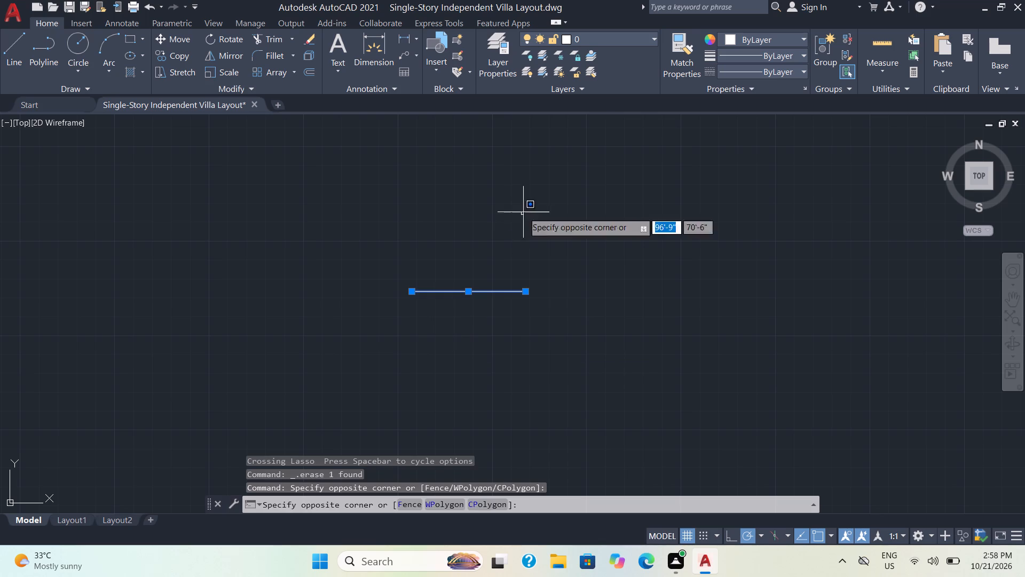
left_click(487, 298)
key("Delete")
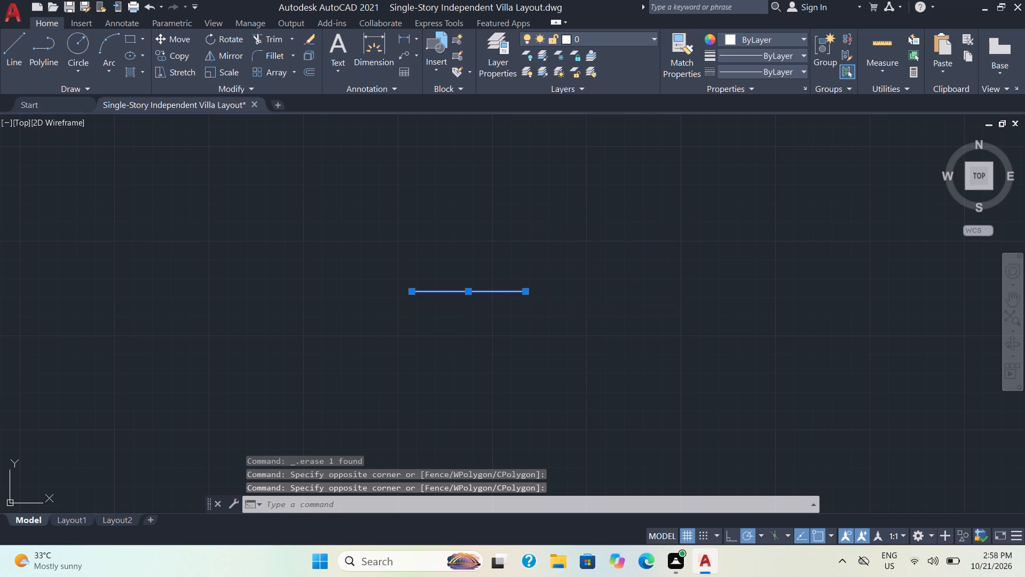
Erase the tiny leftover object near the removed stray line in the northeast small room.
scroll(409, 416, "down", 7)
scroll(450, 405, "up", 6)
scroll(361, 391, "down", 3)
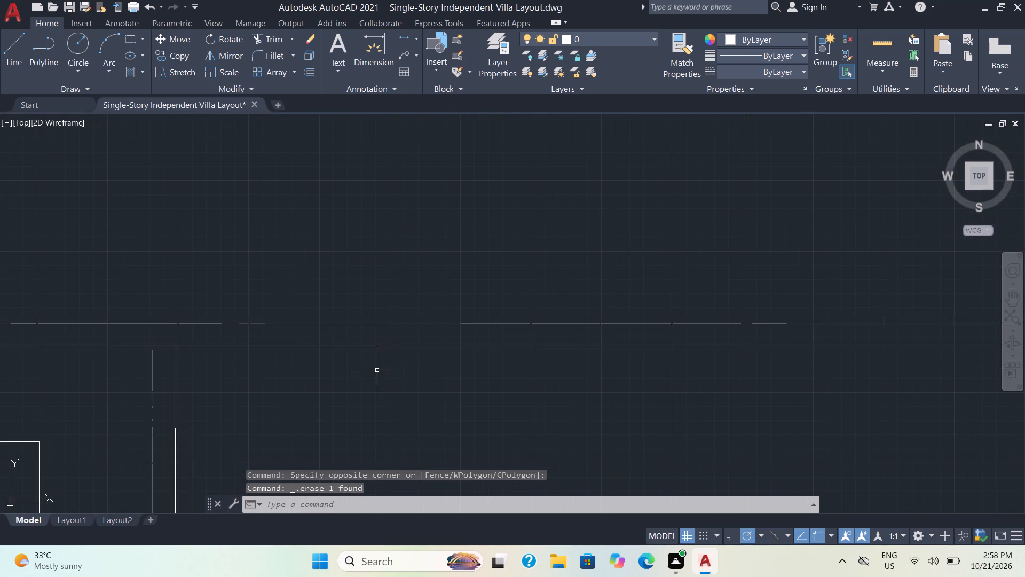
middle_click_drag(367, 394, 431, 261)
scroll(354, 305, "up", 4)
left_click_drag(428, 206, 534, 254)
left_click(536, 254)
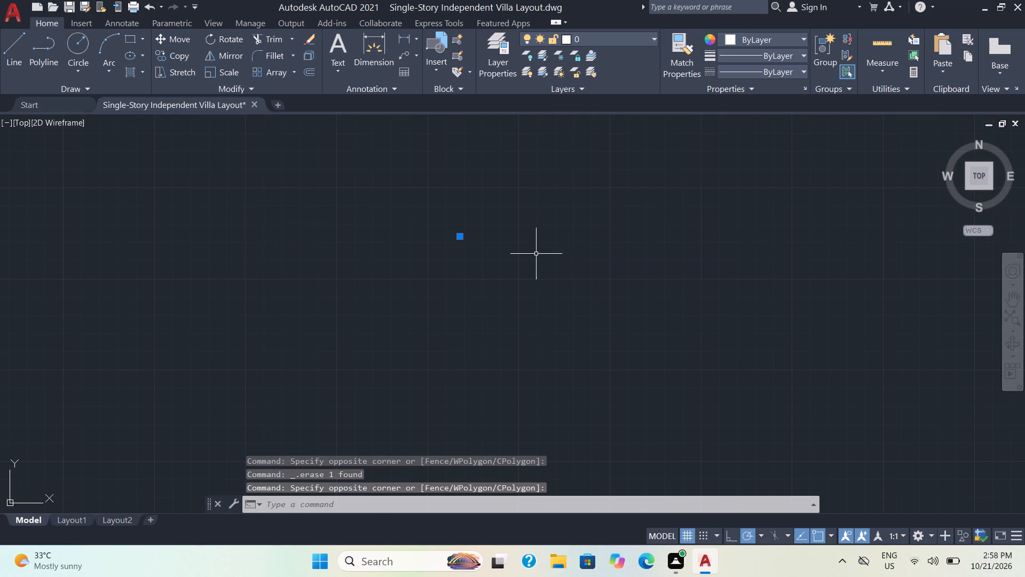
key("Delete")
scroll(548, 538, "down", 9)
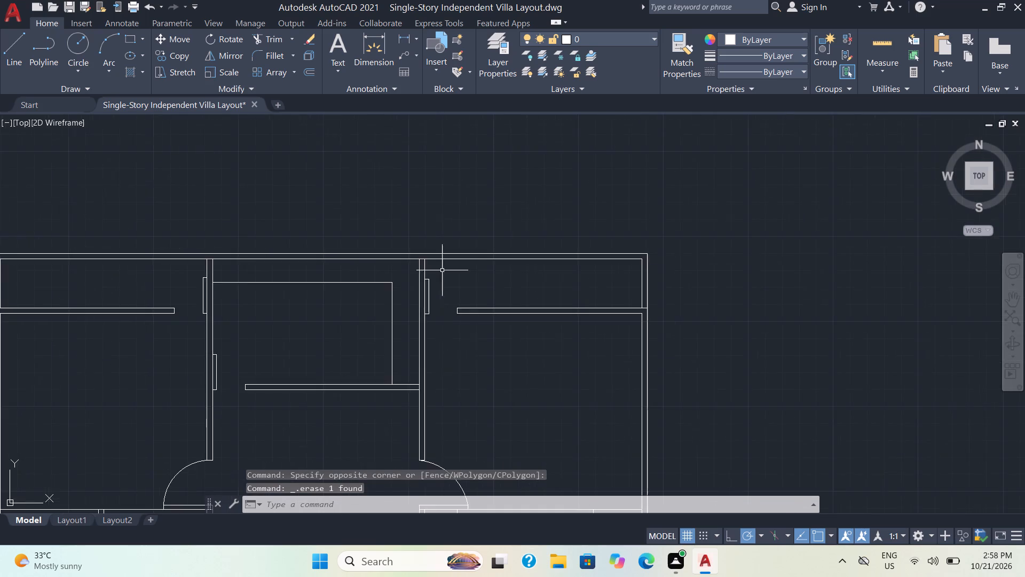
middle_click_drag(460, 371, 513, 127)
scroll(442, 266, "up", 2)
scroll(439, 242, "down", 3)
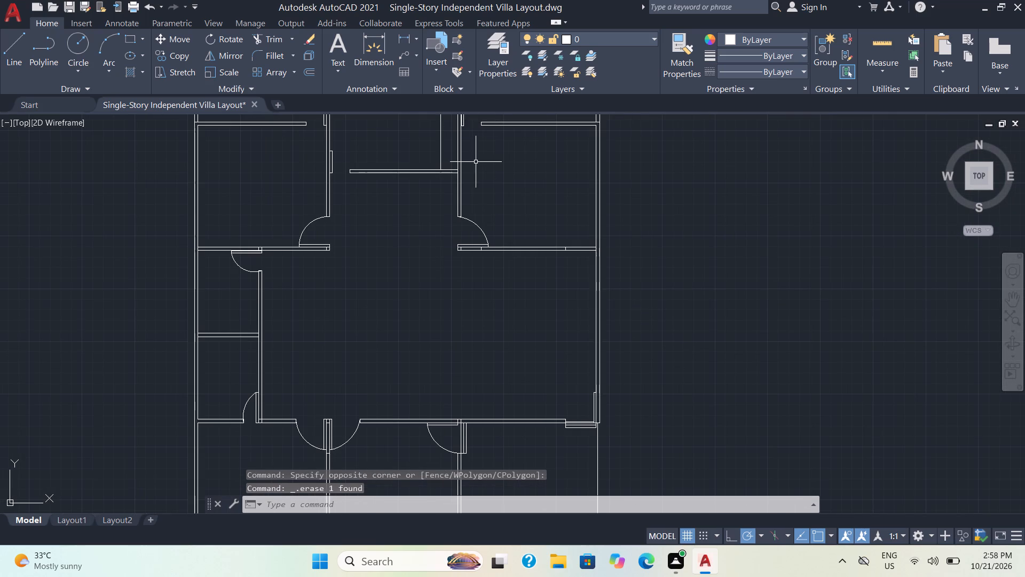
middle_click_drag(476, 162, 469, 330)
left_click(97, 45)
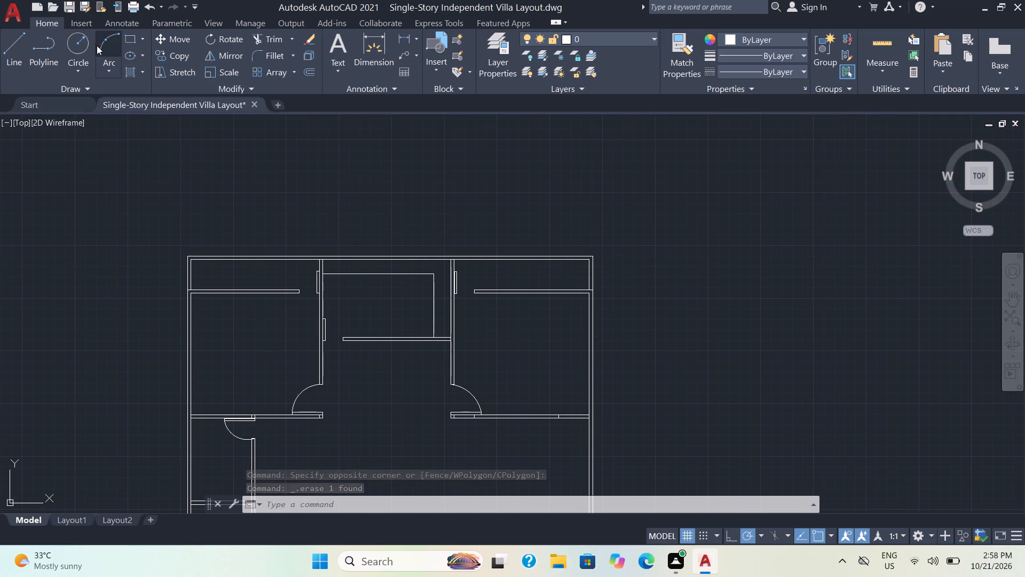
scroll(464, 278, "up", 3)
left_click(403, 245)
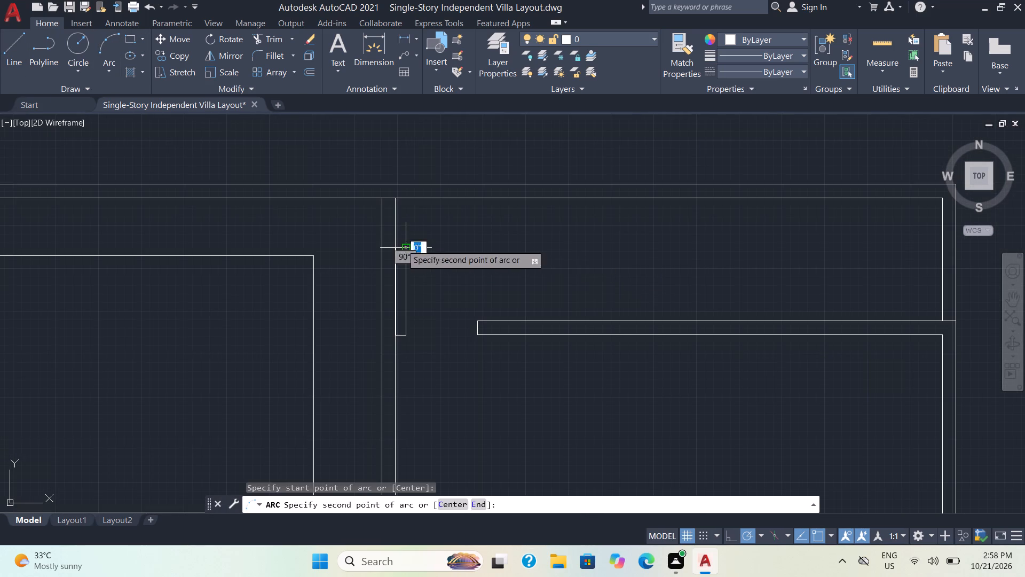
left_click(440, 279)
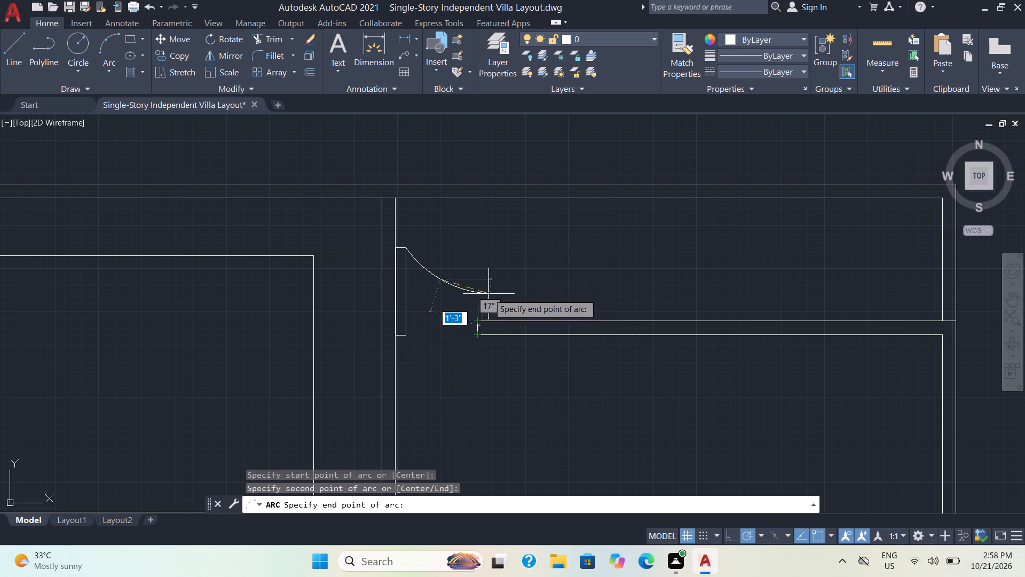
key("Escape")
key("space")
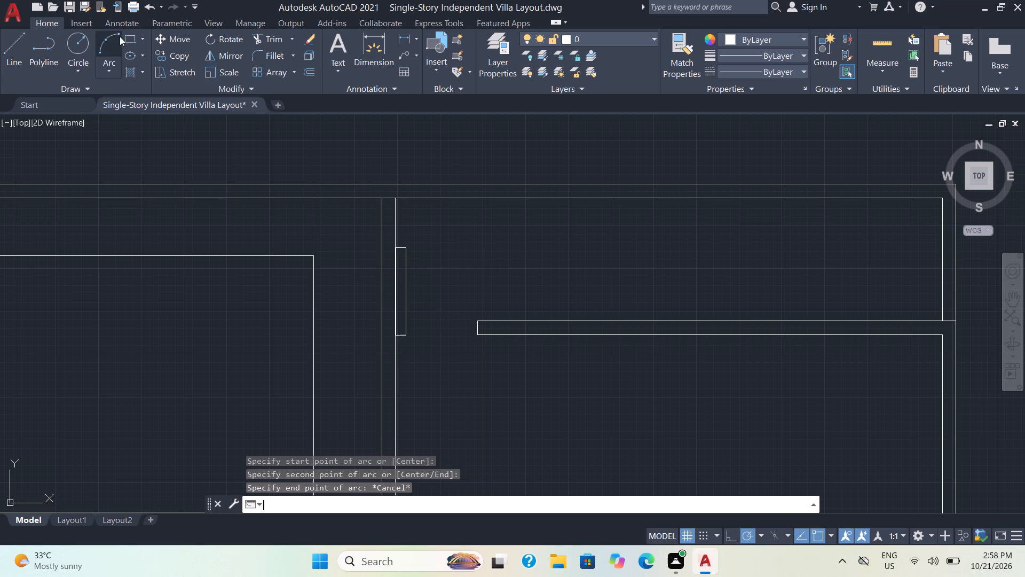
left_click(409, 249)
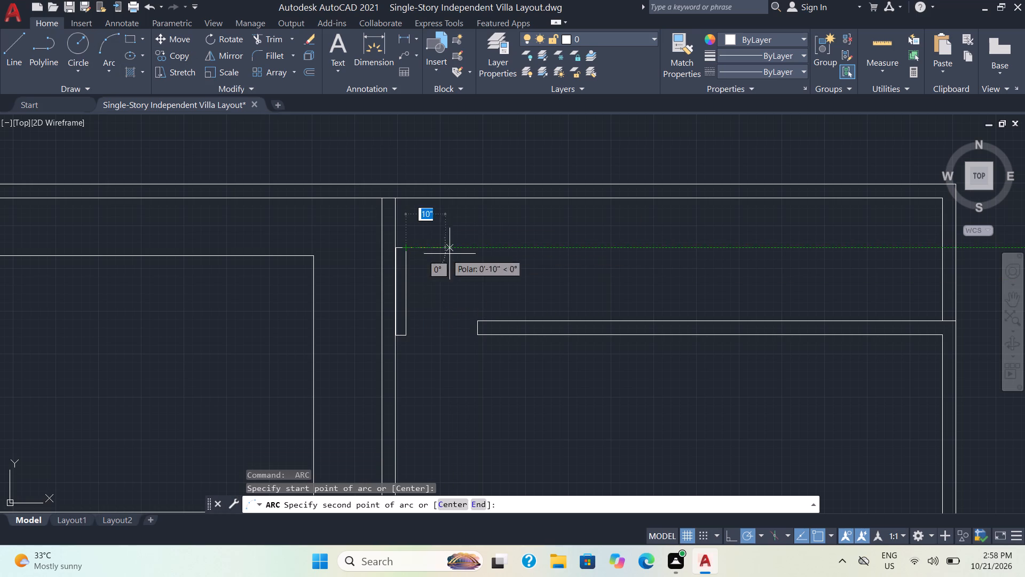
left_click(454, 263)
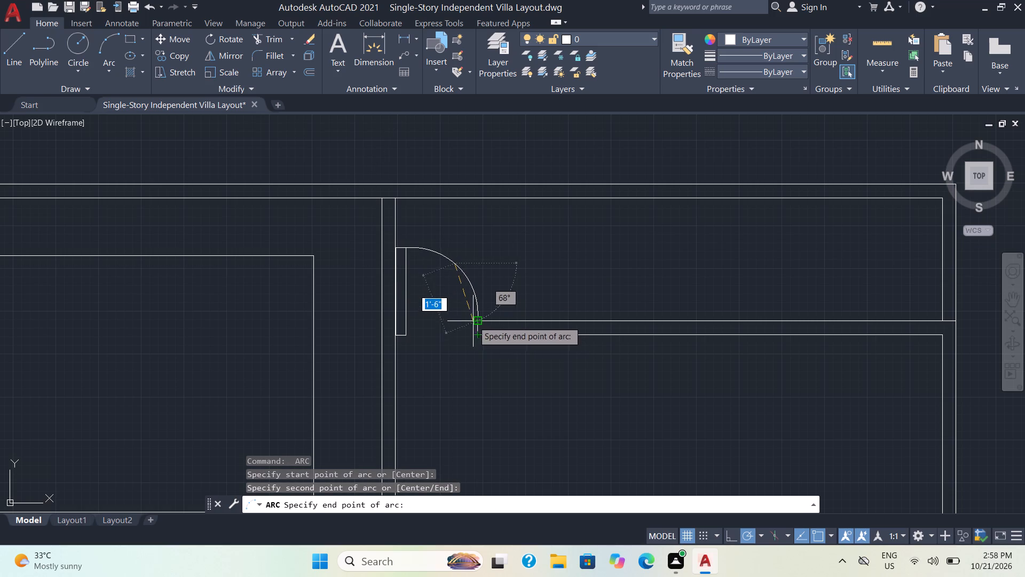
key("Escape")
Draw a three-point swing arc in the northeast small room, from the leaf's upper east corner to the partition's lower west corner.
left_click(105, 33)
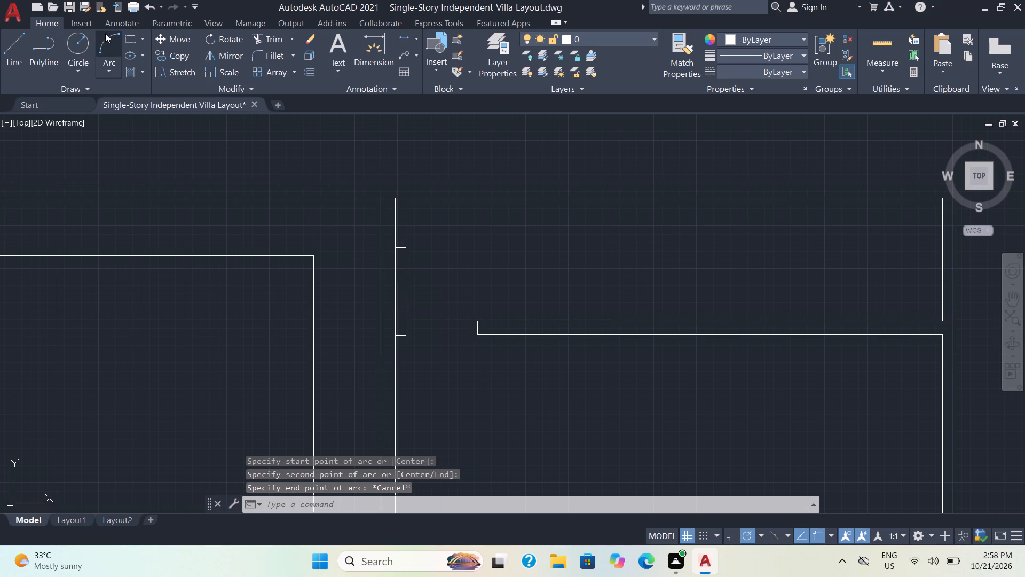
left_click(405, 251)
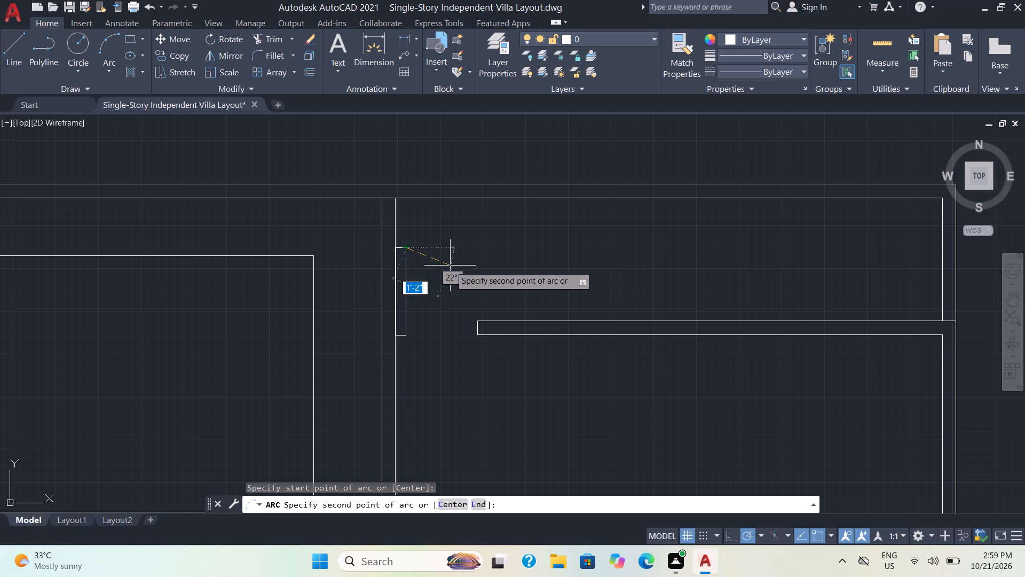
left_click(450, 266)
left_click(475, 332)
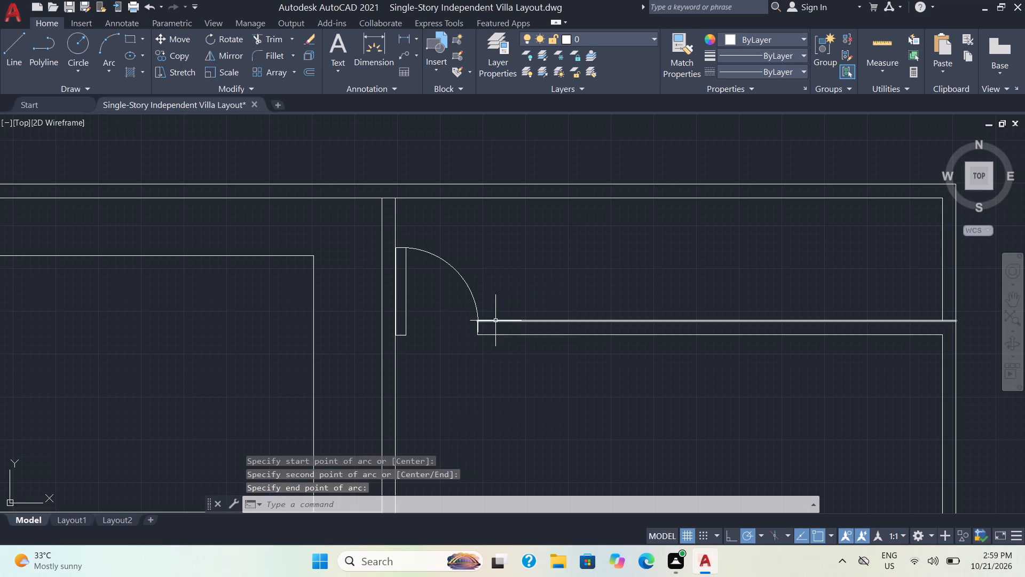
Draw a three-point swing arc in the northwest small room, from the leaf's upper west corner to the partition's lower east corner.
scroll(500, 322, "down", 3)
key("space")
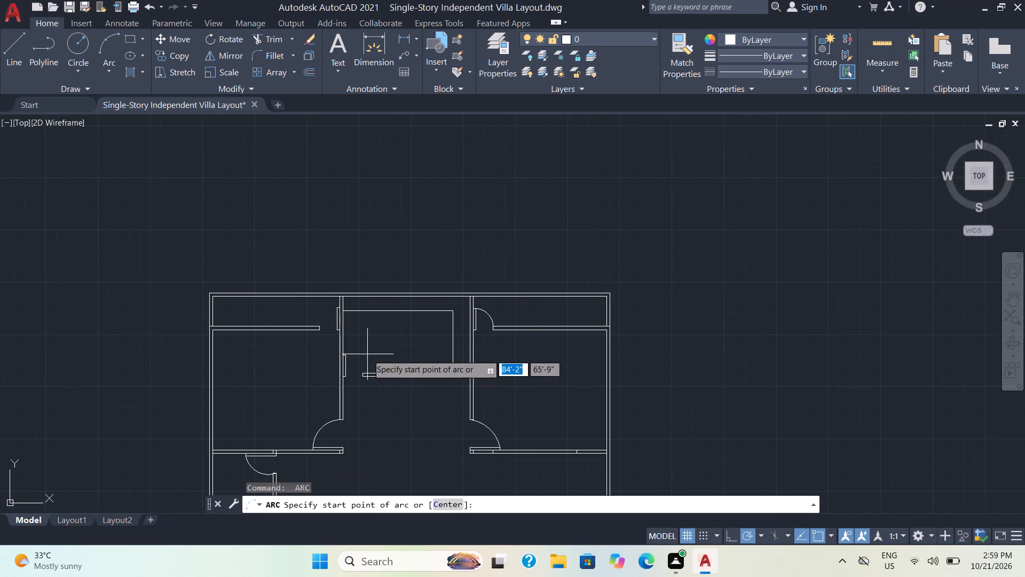
scroll(367, 354, "up", 2)
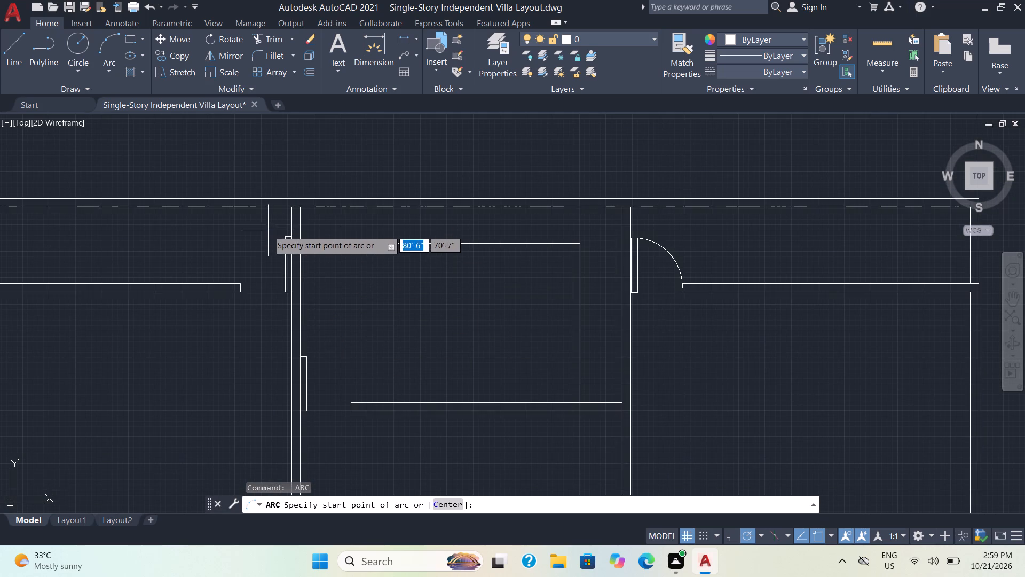
scroll(279, 236, "up", 2)
left_click(290, 236)
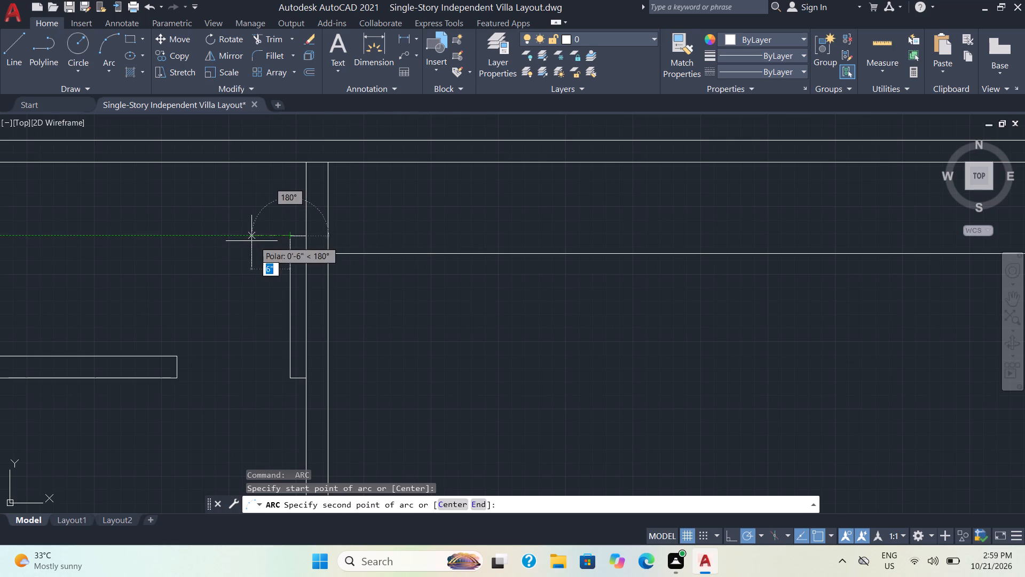
left_click(238, 254)
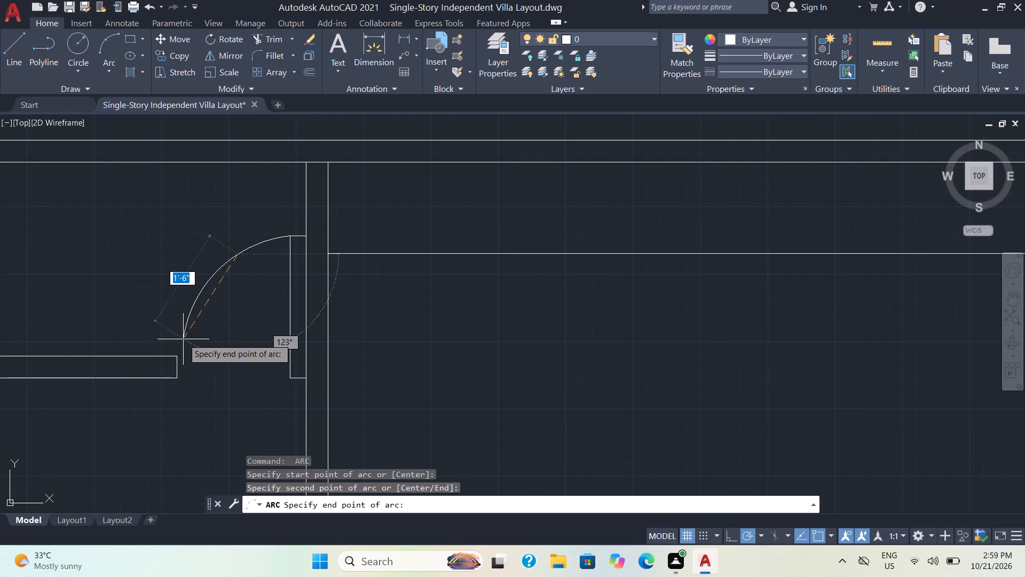
left_click(180, 373)
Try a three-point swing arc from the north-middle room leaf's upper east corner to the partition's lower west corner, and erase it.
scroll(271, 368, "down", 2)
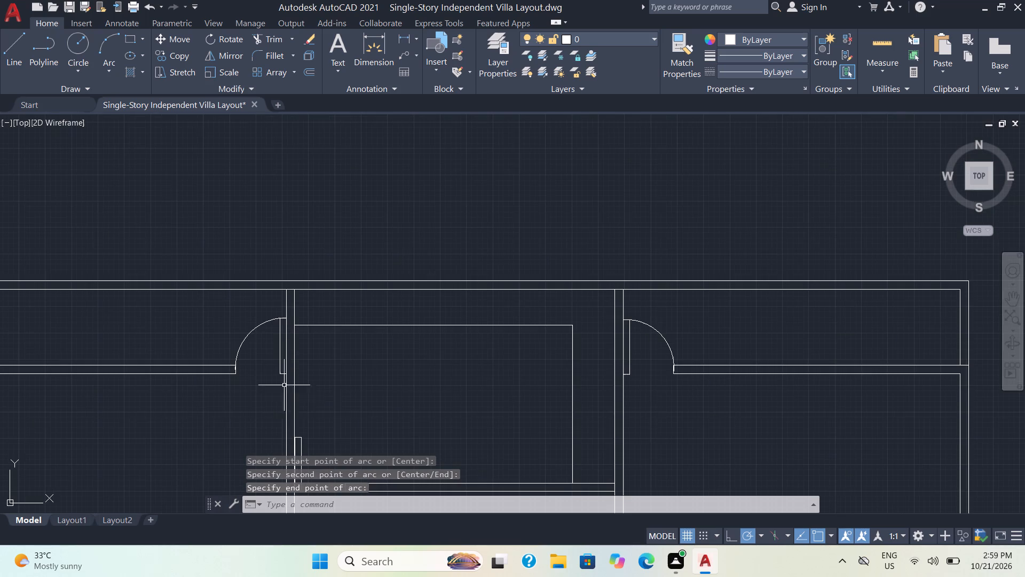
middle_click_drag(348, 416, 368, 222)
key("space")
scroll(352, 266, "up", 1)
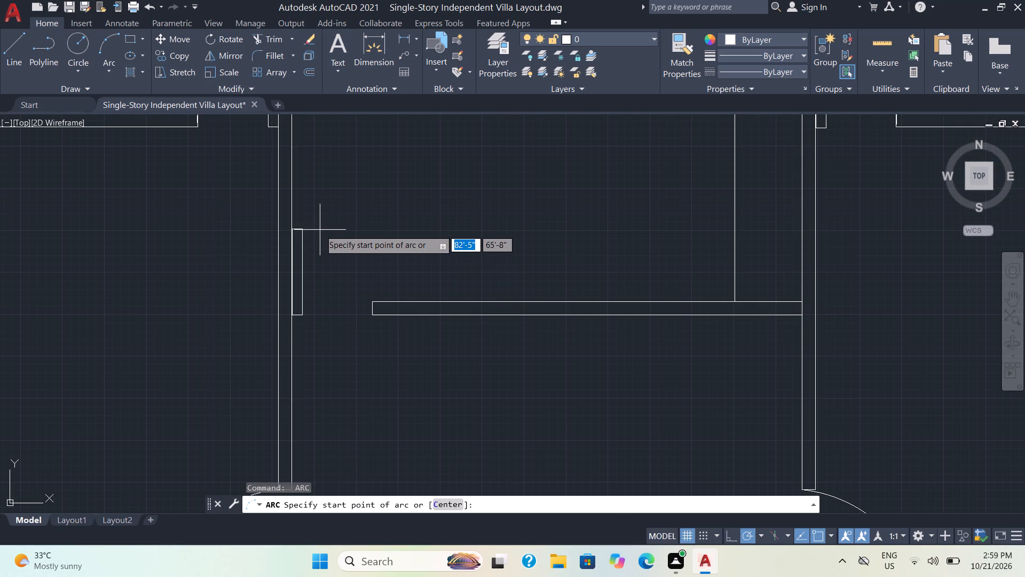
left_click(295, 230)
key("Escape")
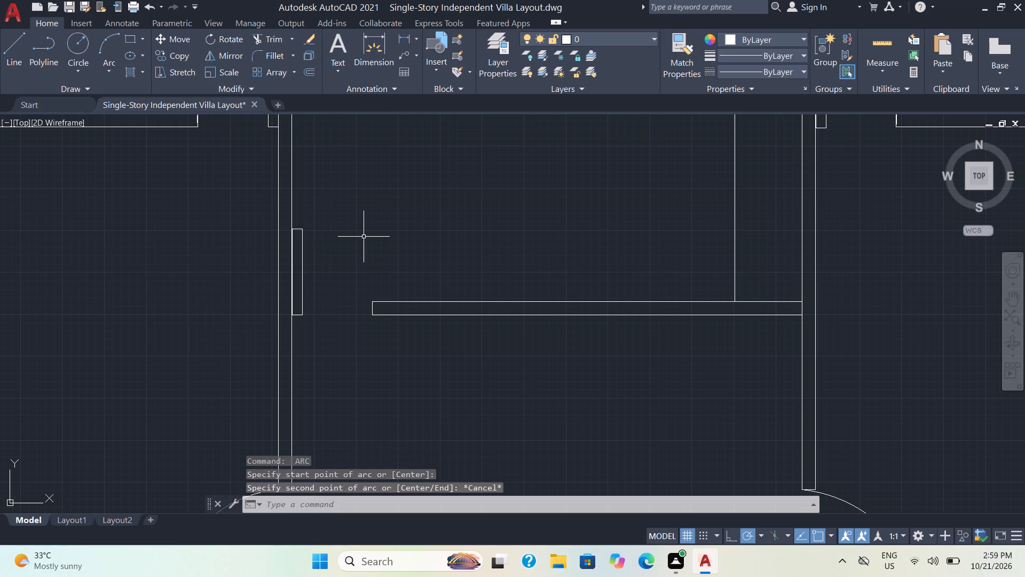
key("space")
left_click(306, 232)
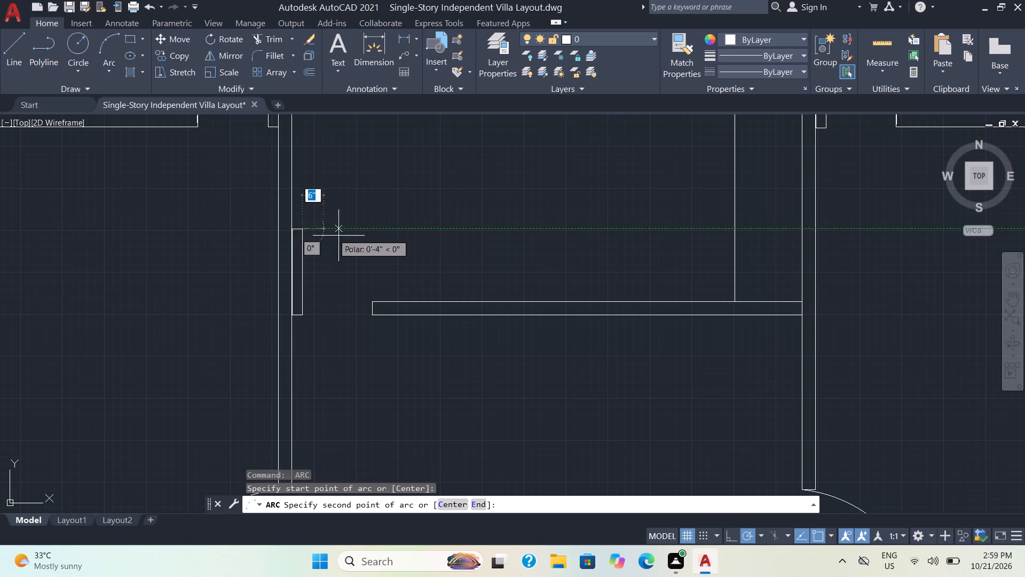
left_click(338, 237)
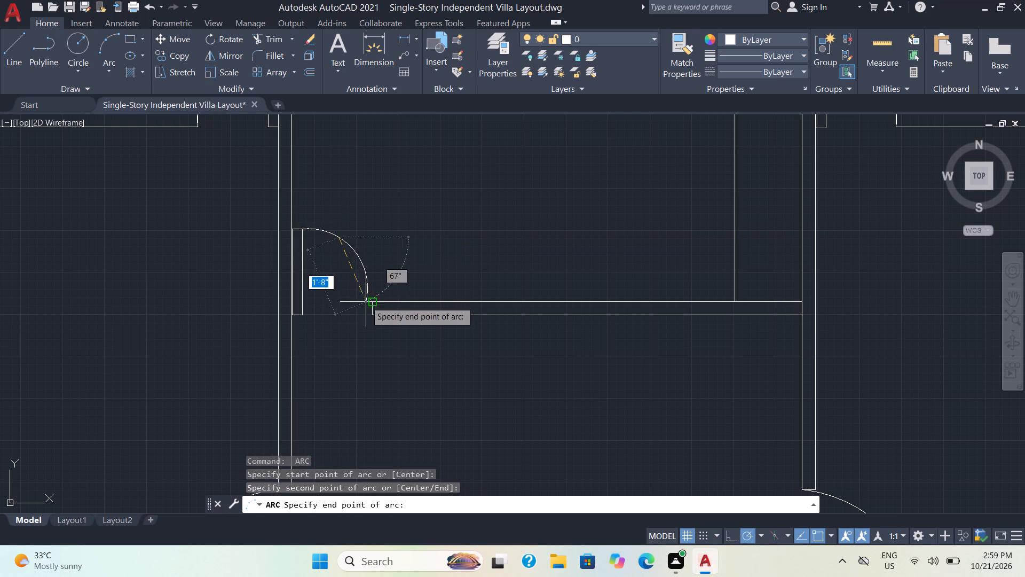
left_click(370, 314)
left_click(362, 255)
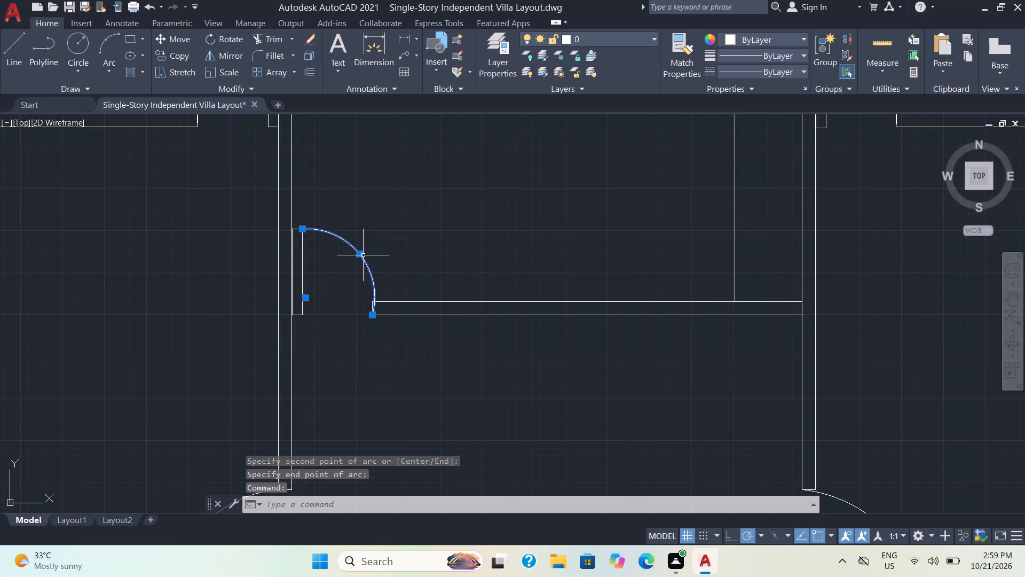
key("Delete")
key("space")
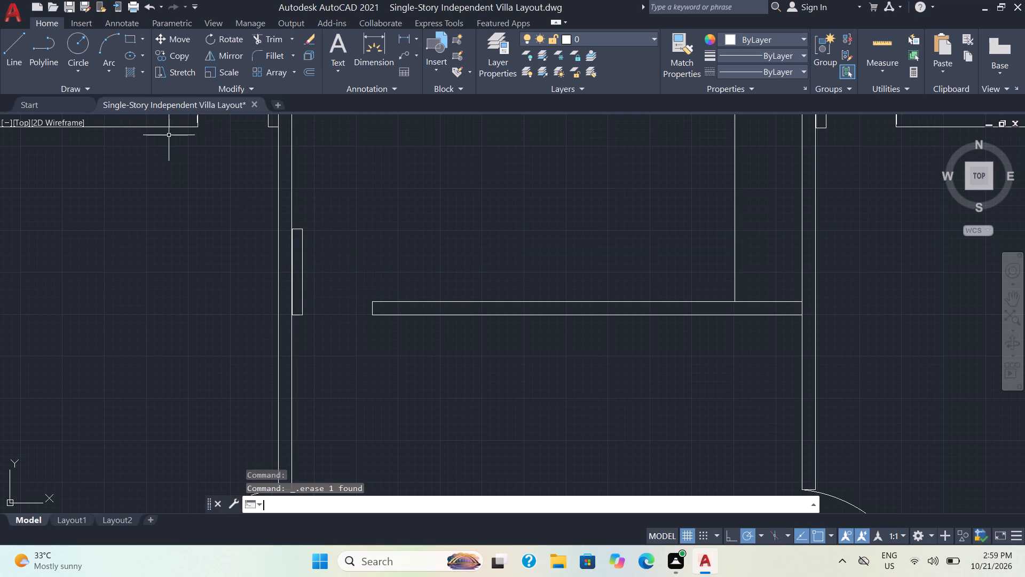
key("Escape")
Draw a three-point swing arc in the north-middle room, from the leaf's upper east corner to the partition's lower west corner.
left_click(104, 48)
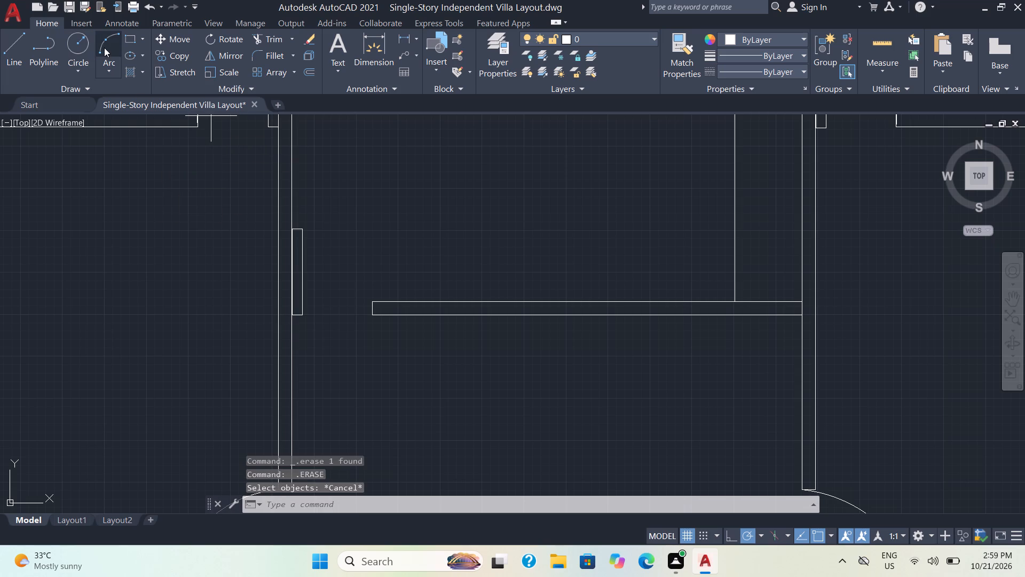
left_click(305, 232)
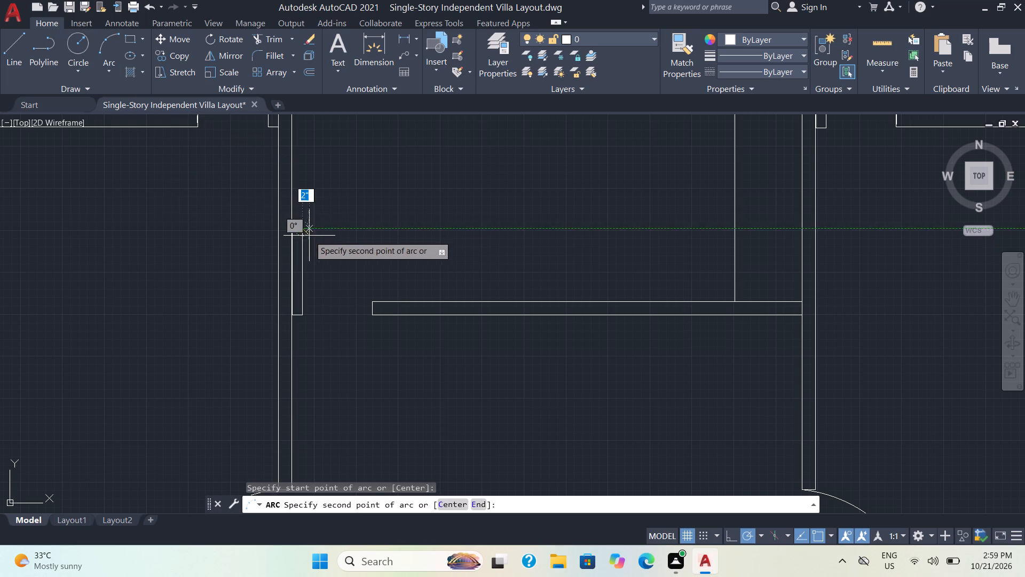
left_click(334, 237)
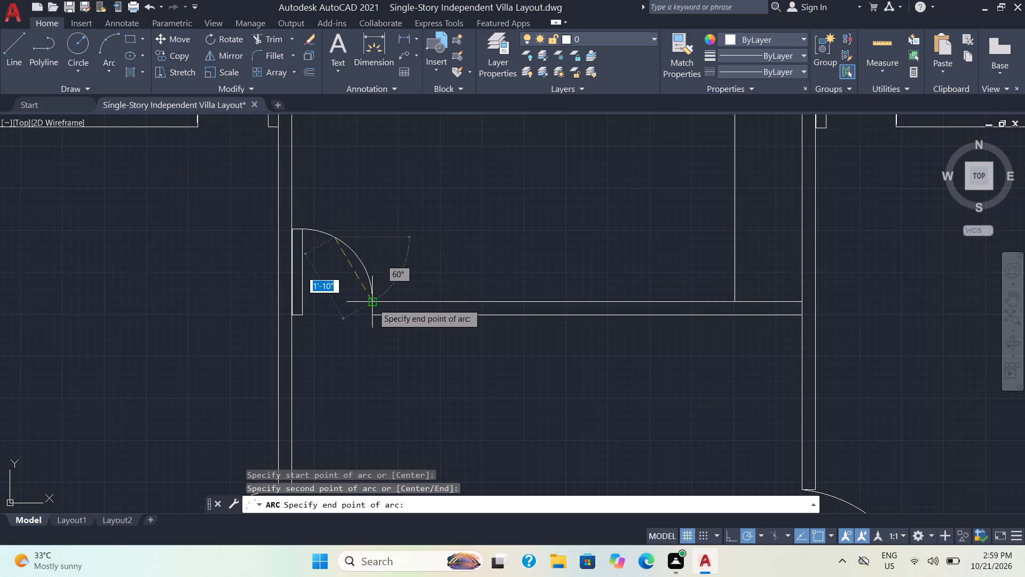
left_click(373, 314)
Draw a three-point swing arc at the central hall's southeast door, from the leaf's upper west corner to the wall end across the opening.
scroll(422, 251, "down", 3)
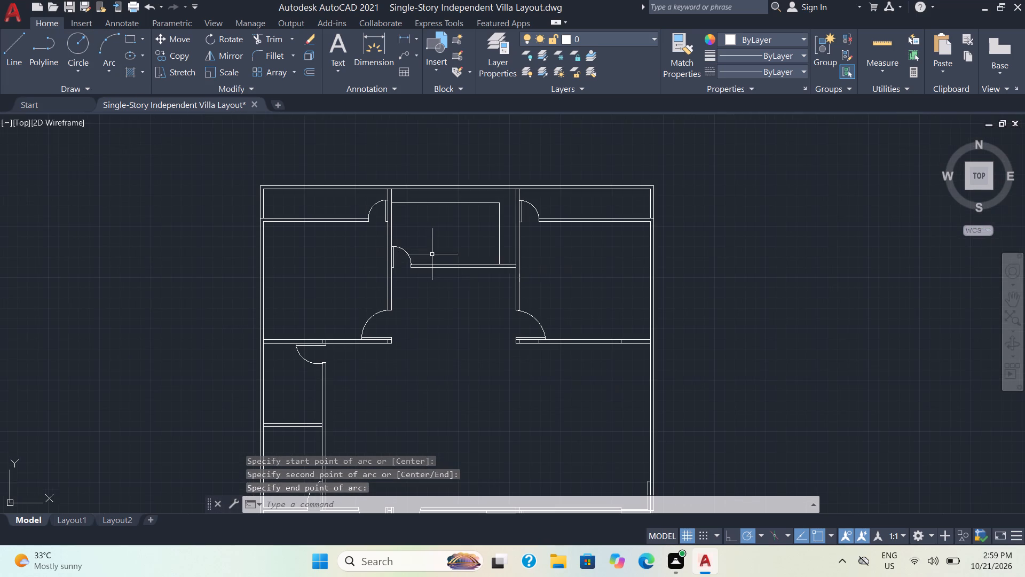
middle_click_drag(459, 320, 421, 186)
scroll(444, 300, "down", 1)
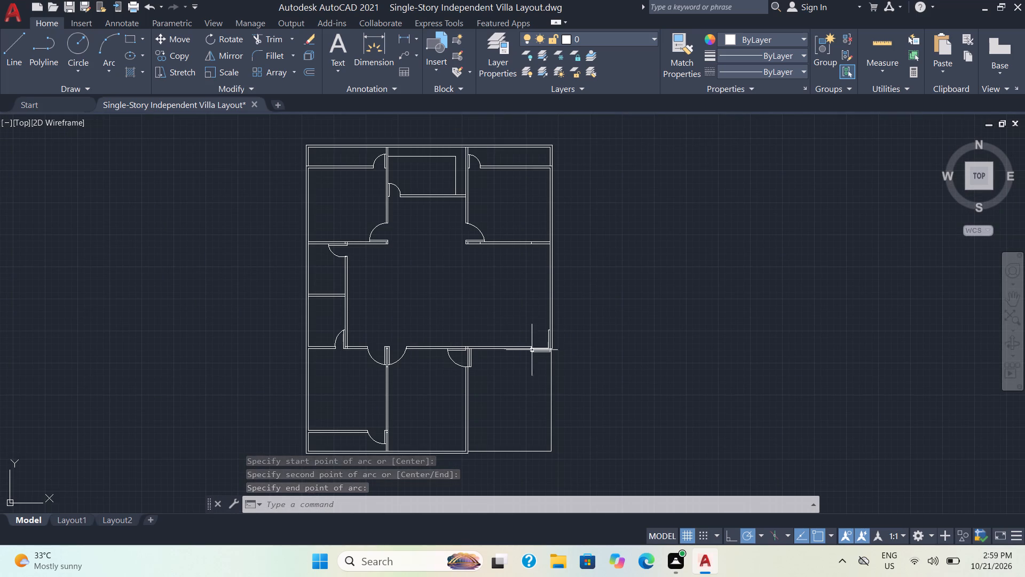
middle_click_drag(519, 370, 457, 381)
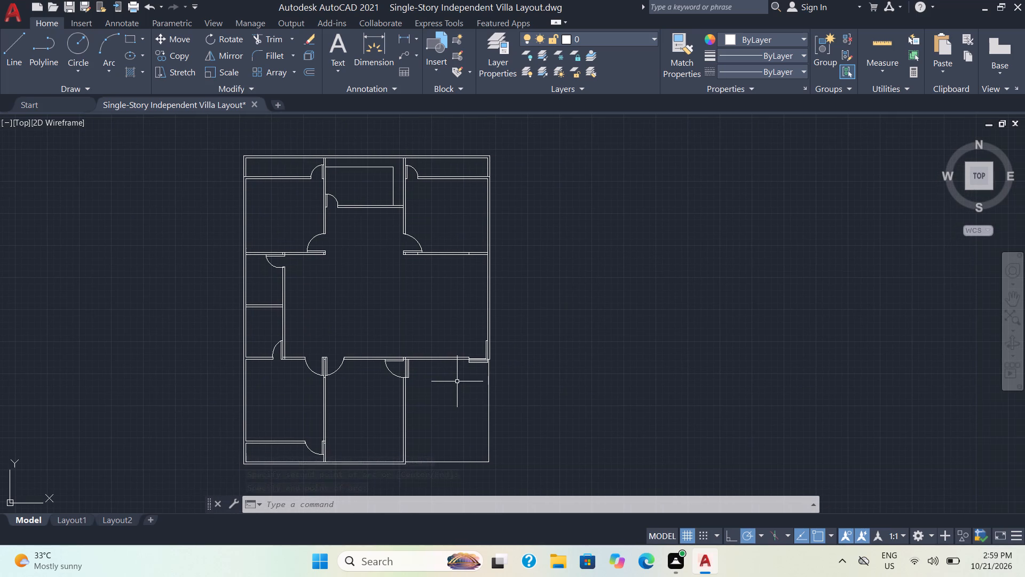
scroll(488, 346, "up", 2)
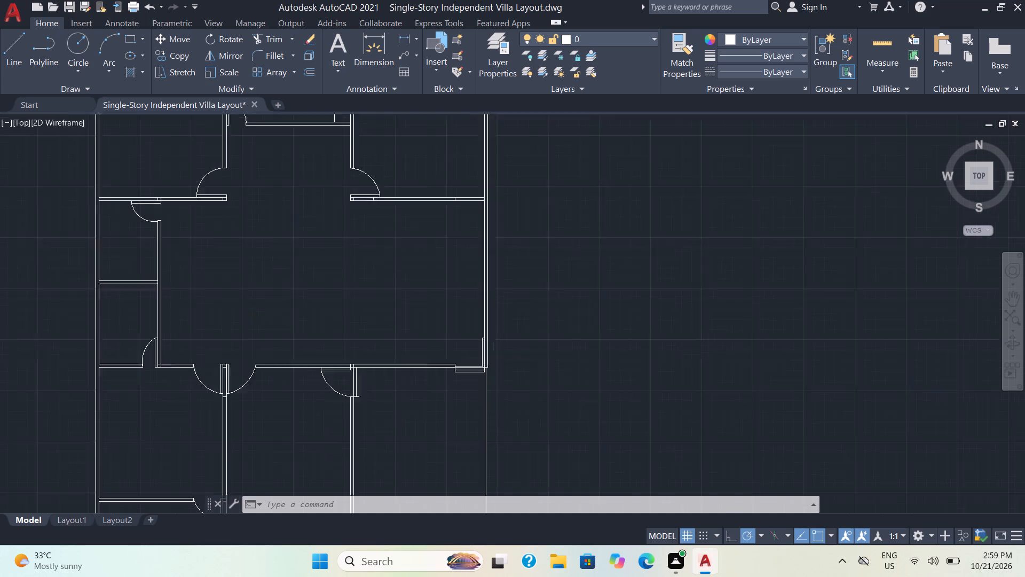
scroll(488, 346, "up", 1)
left_click(101, 42)
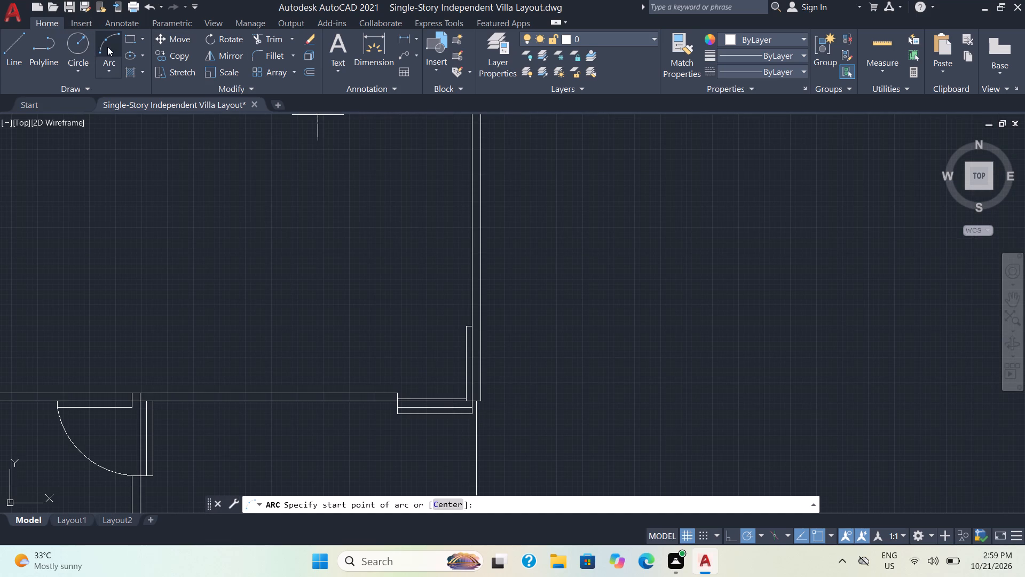
left_click(467, 326)
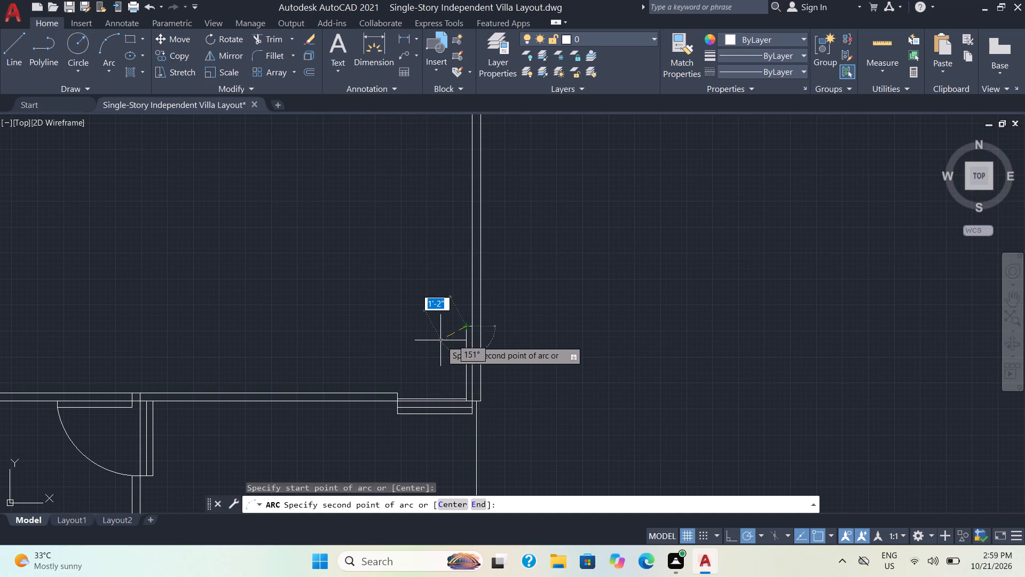
left_click(433, 339)
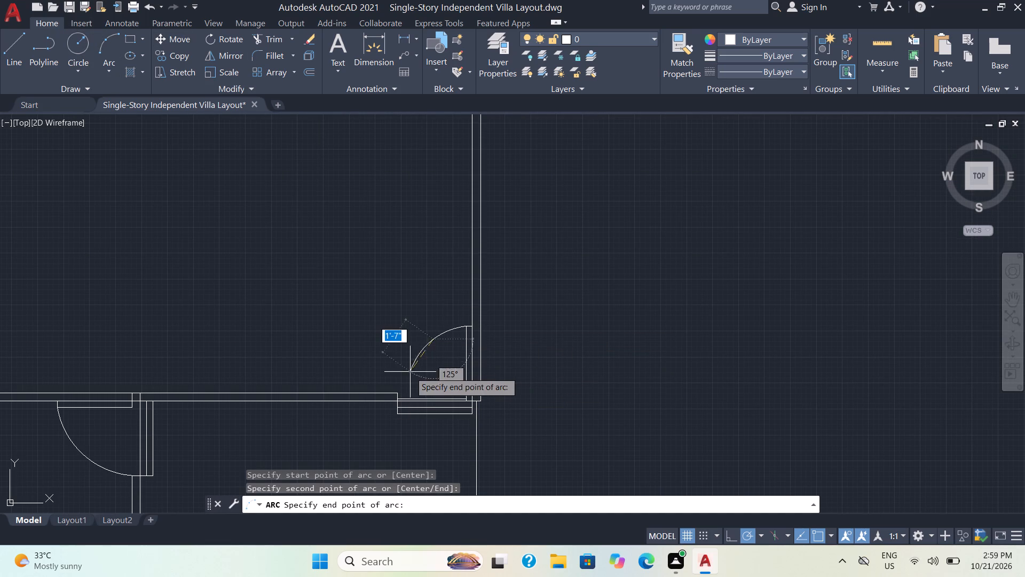
left_click(399, 406)
scroll(451, 348, "down", 3)
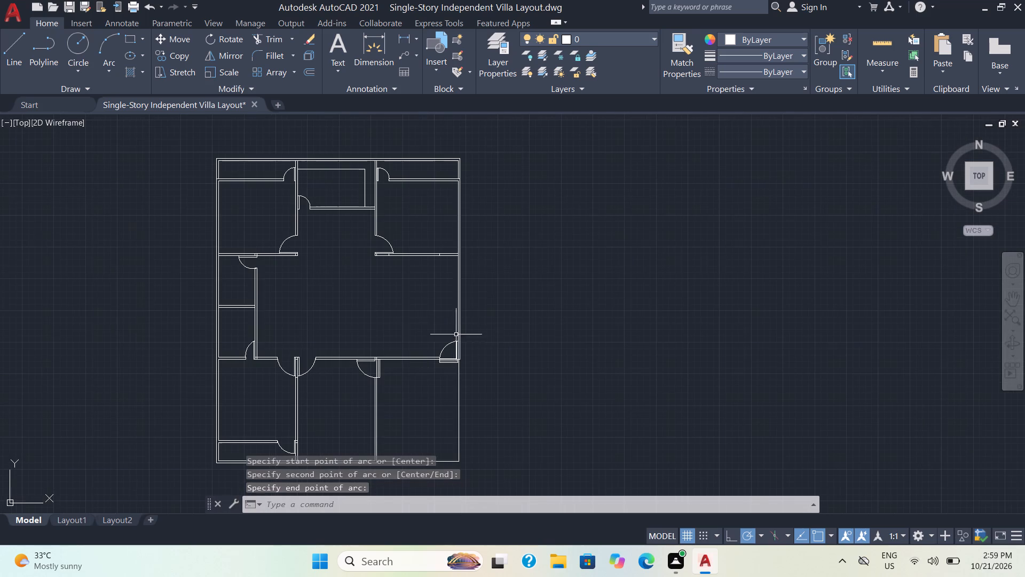
key("Escape")
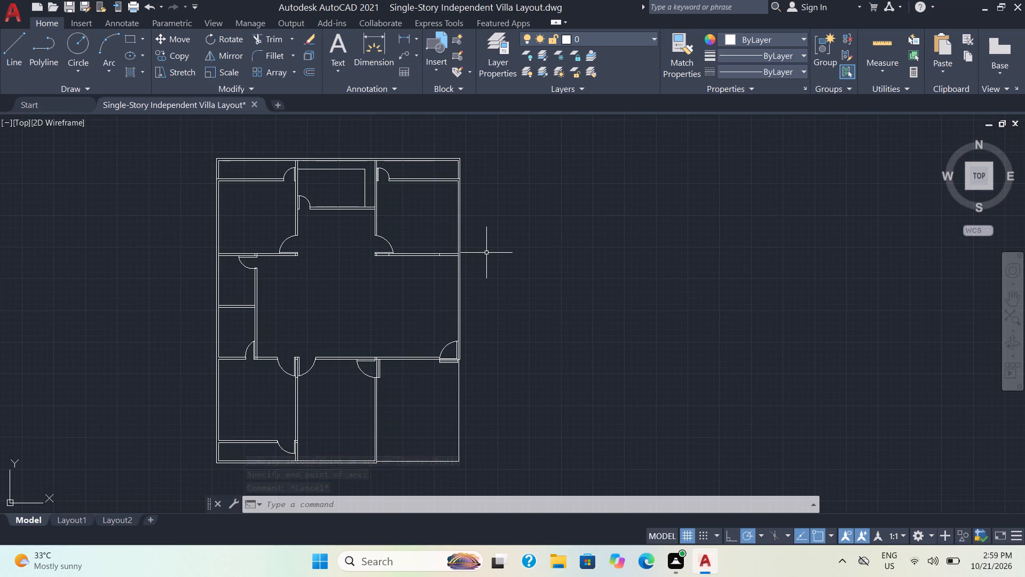
Draw a vertical line closing the south-middle room's east door opening, from the leaf's lower east corner to the partition's upper west corner.
scroll(353, 394, "up", 3)
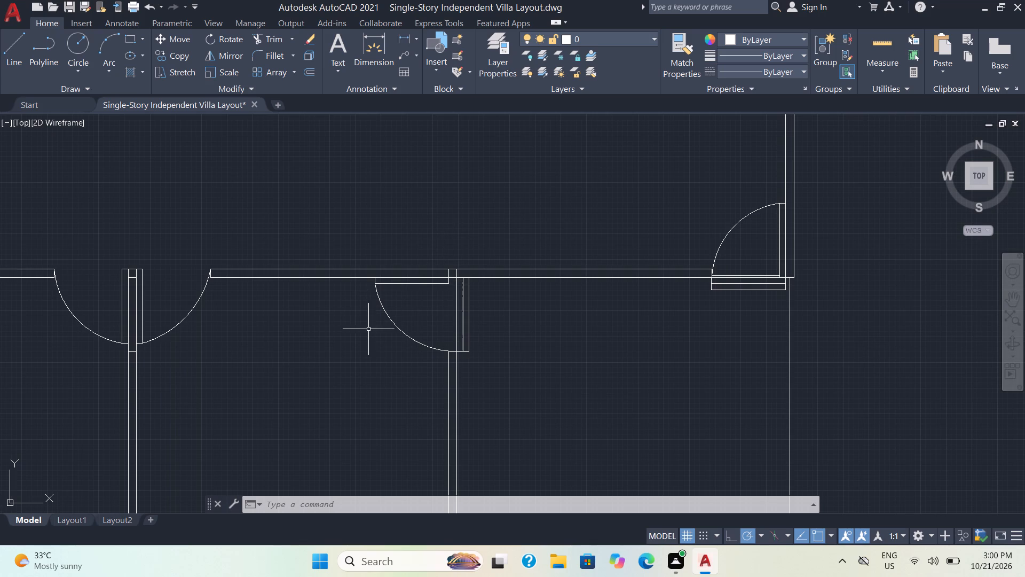
scroll(494, 346, "up", 4)
middle_click_drag(444, 340, 603, 409)
scroll(445, 340, "down", 2)
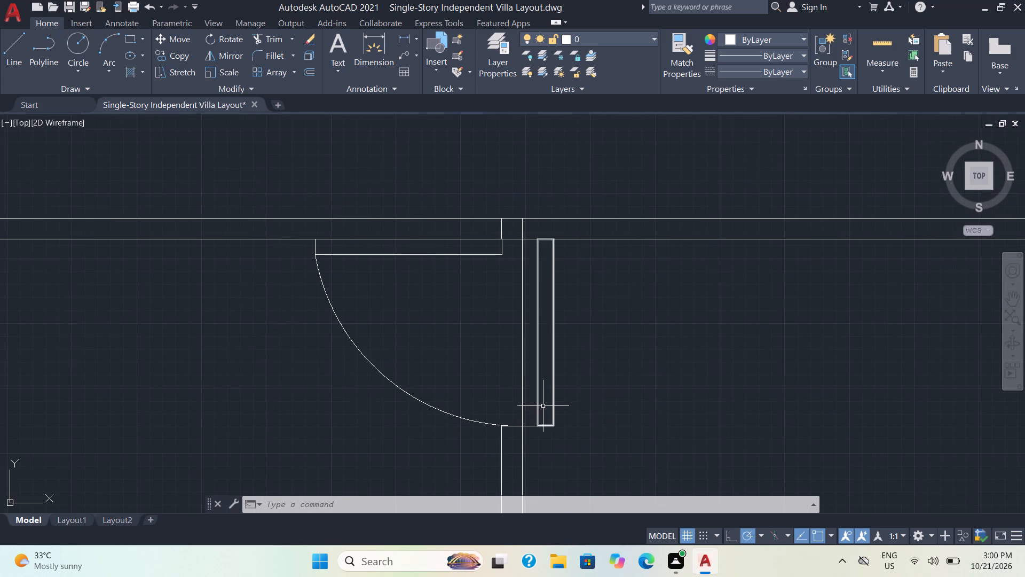
scroll(538, 406, "up", 1)
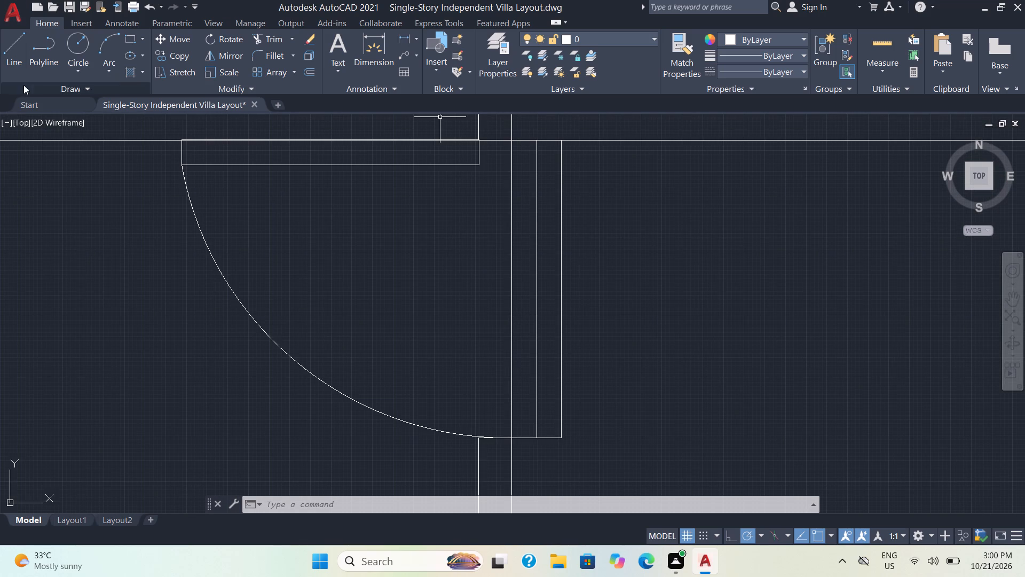
left_click(10, 43)
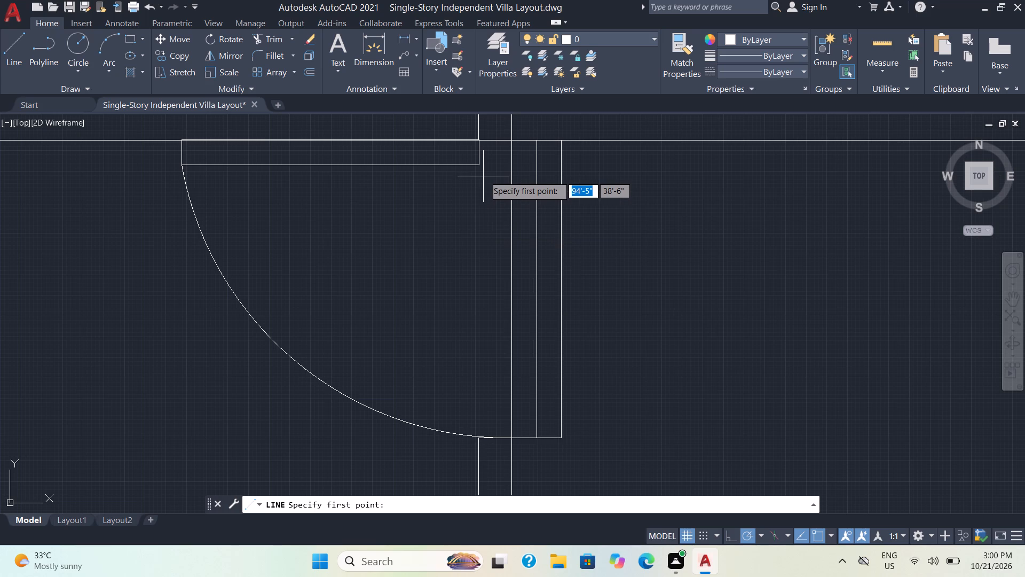
left_click(479, 170)
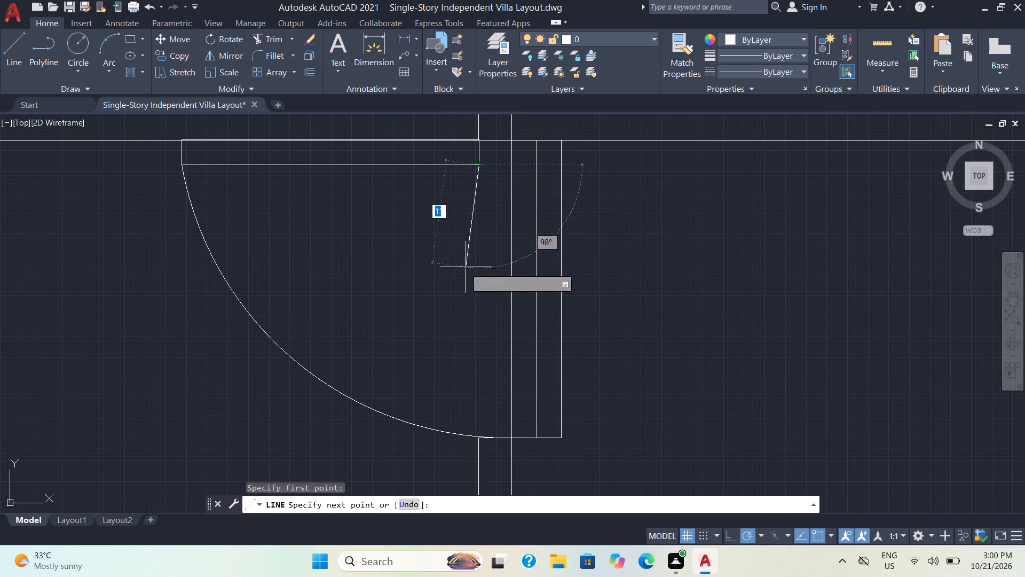
left_click(479, 438)
scroll(485, 317, "down", 2)
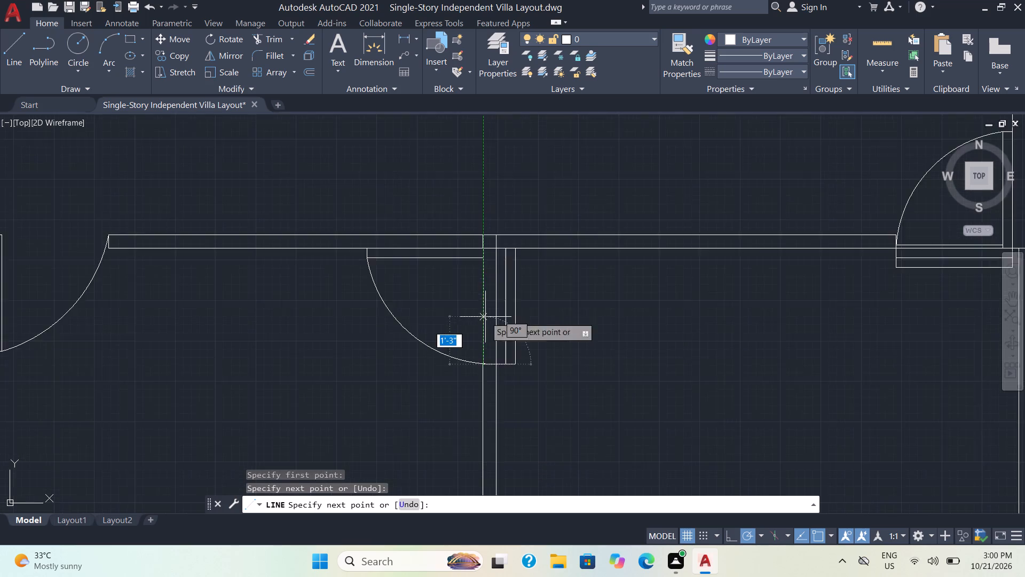
scroll(485, 317, "down", 1)
key("Escape")
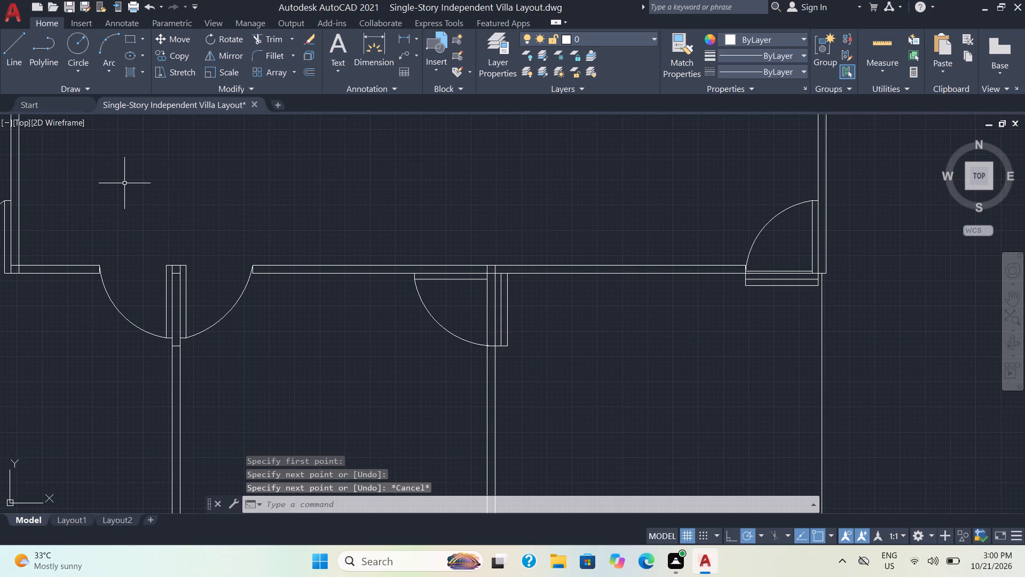
Draw a line closing the south-middle room's north door opening, from the leaf's upper east corner to the wall's upper west corner.
left_click(10, 38)
scroll(178, 217, "up", 1)
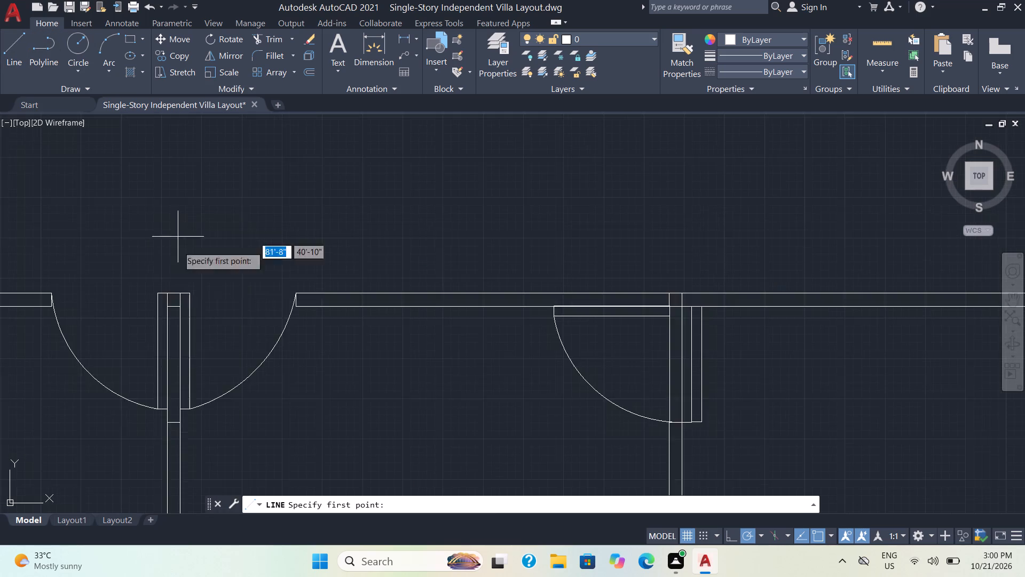
scroll(178, 249, "up", 1)
left_click(202, 310)
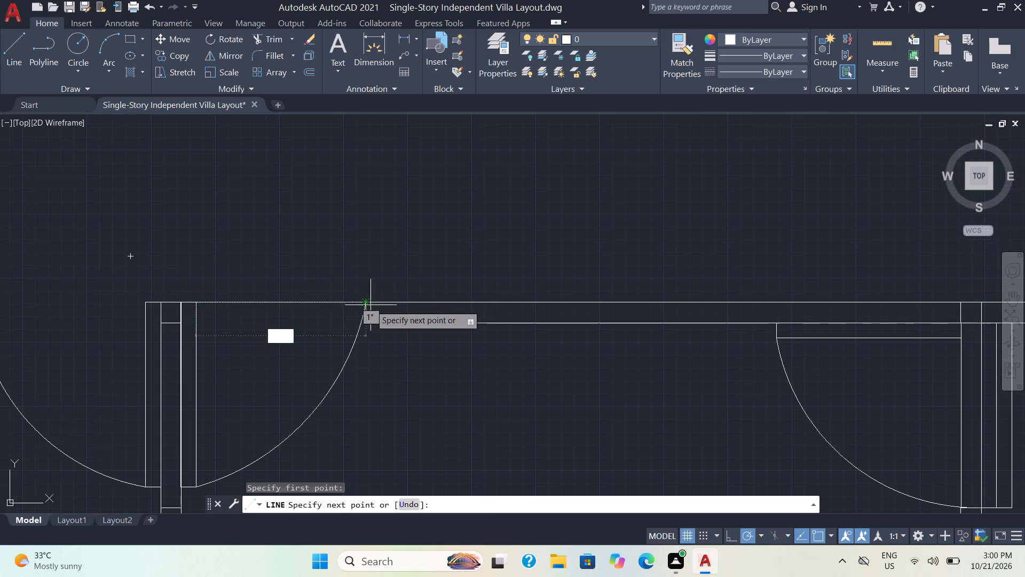
left_click(366, 301)
scroll(119, 268, "down", 3)
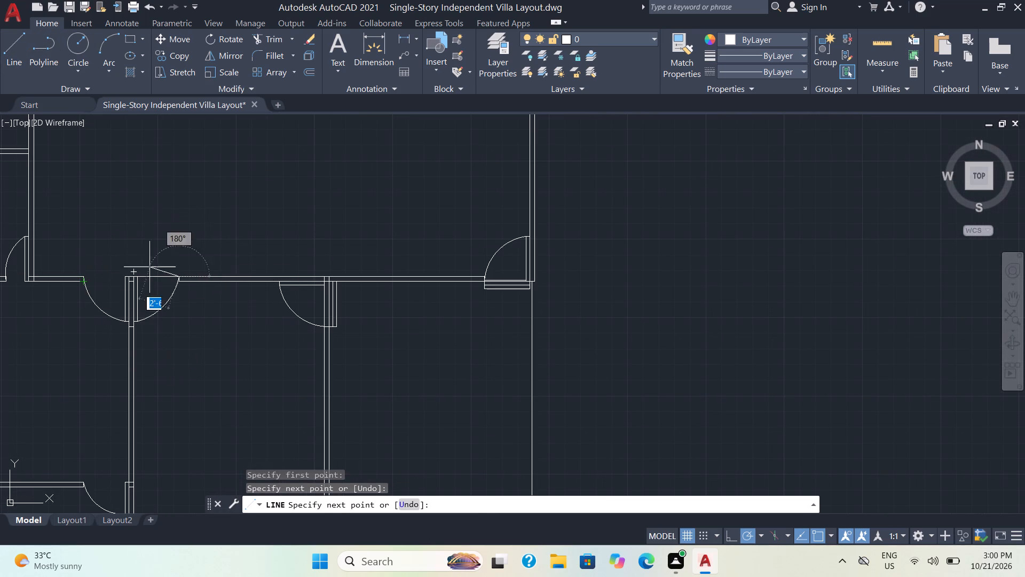
key("Escape")
Draw a line about 3'-1" long closing the southwest room's north door opening, from the wall's upper east corner to the partition's top.
key("space")
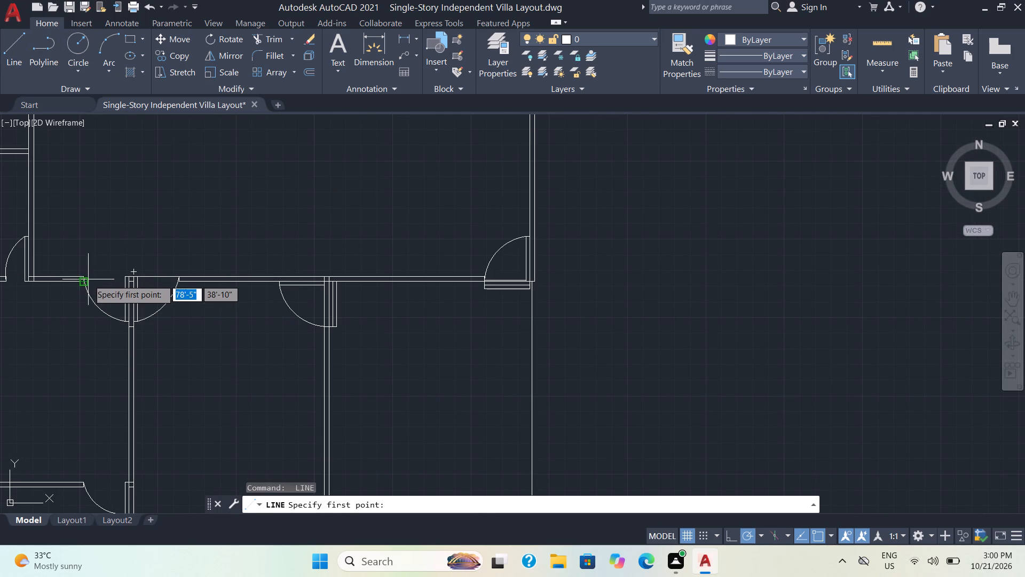
left_click(85, 277)
scroll(128, 274, "up", 2)
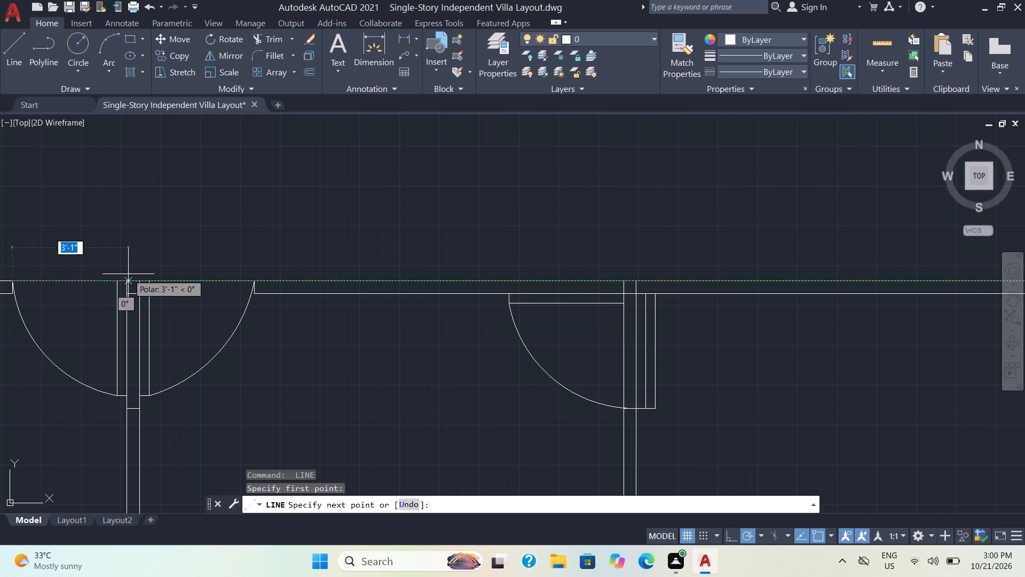
left_click(130, 279)
scroll(270, 276, "down", 1)
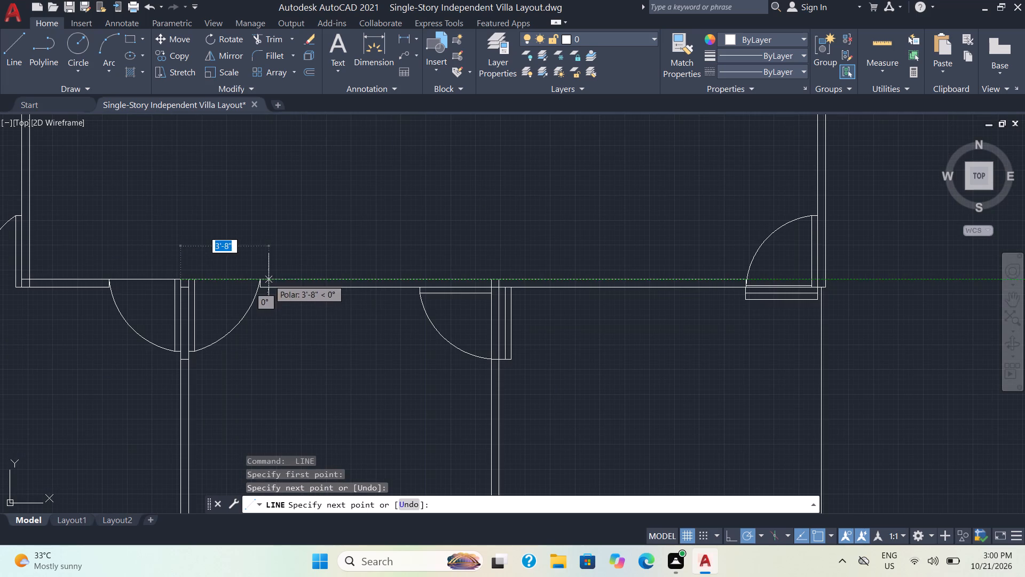
key("Escape")
Draw a line closing the lower west small room's door opening, from the wall's lower east corner to the leaf's lower west corner.
scroll(104, 259, "down", 1)
middle_click_drag(135, 259, 381, 255)
scroll(168, 240, "up", 1)
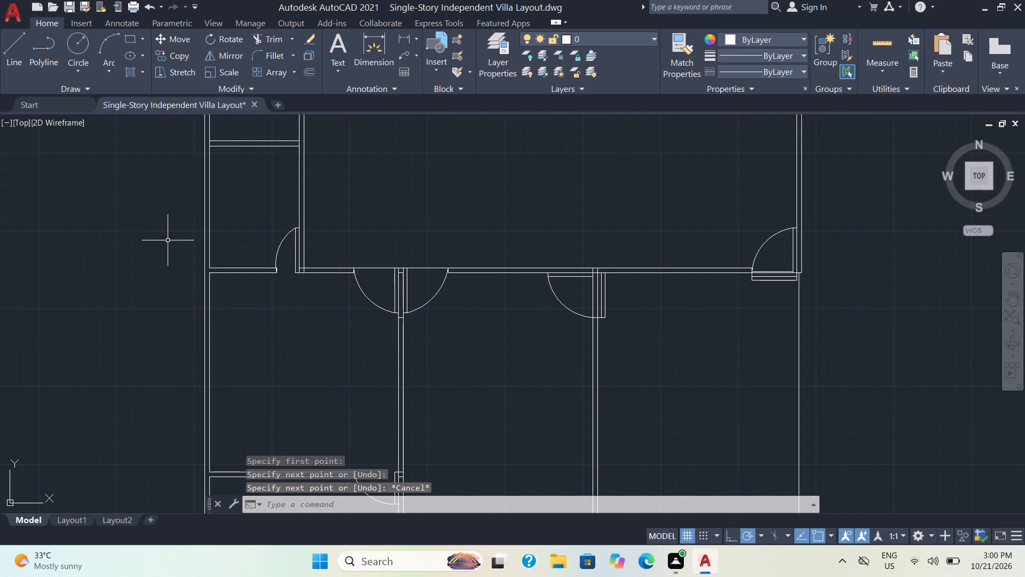
key("space")
scroll(363, 305, "up", 2)
left_click(299, 272)
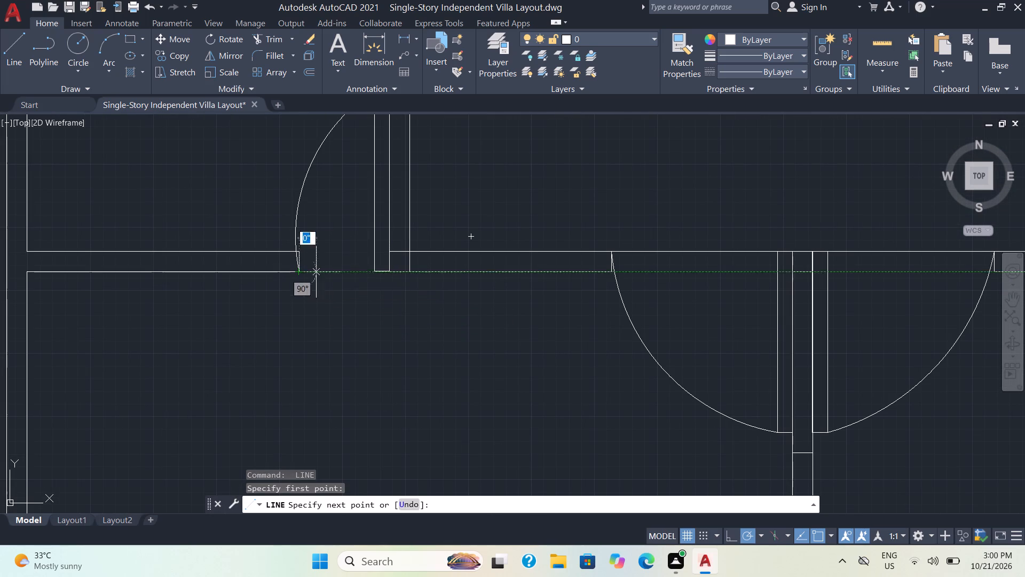
left_click(374, 271)
scroll(379, 261, "down", 3)
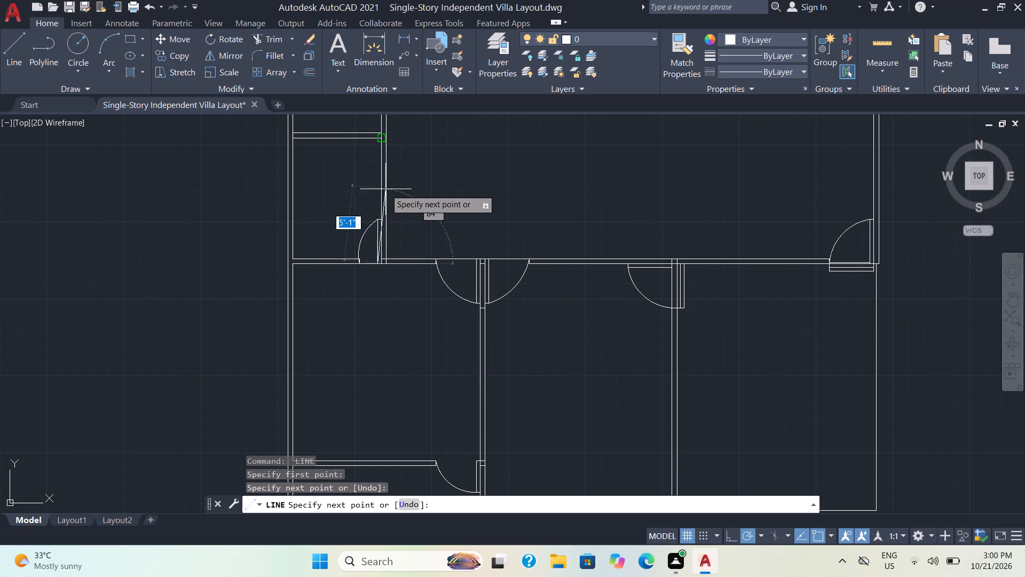
key("Escape")
Draw a line closing the upper west small room's door opening, from the leaf's lower east corner to the partition's upper east corner.
scroll(381, 154, "down", 2)
key("space")
middle_click_drag(460, 170, 365, 284)
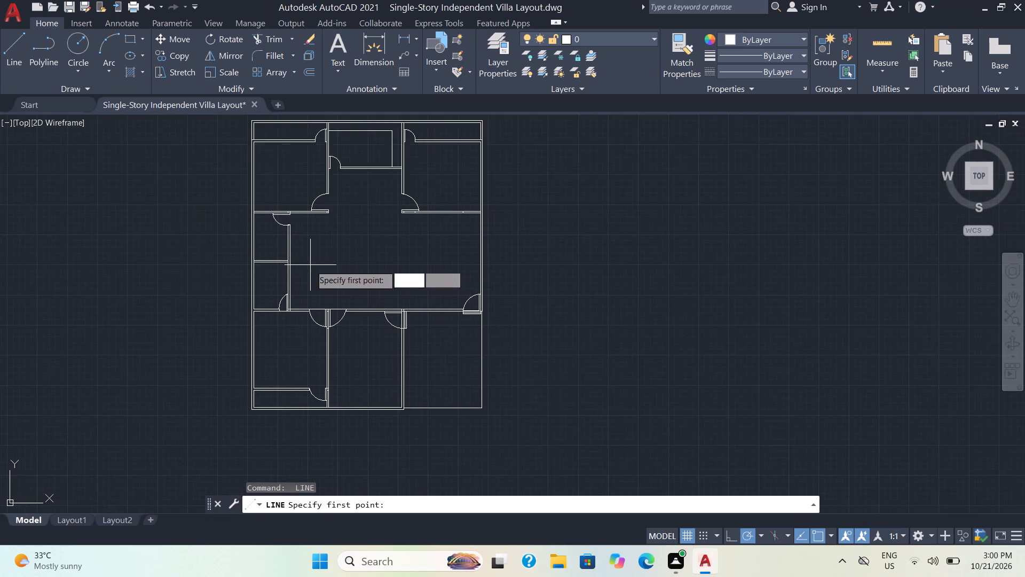
scroll(301, 261, "up", 3)
middle_click_drag(275, 164, 323, 333)
scroll(300, 237, "up", 1)
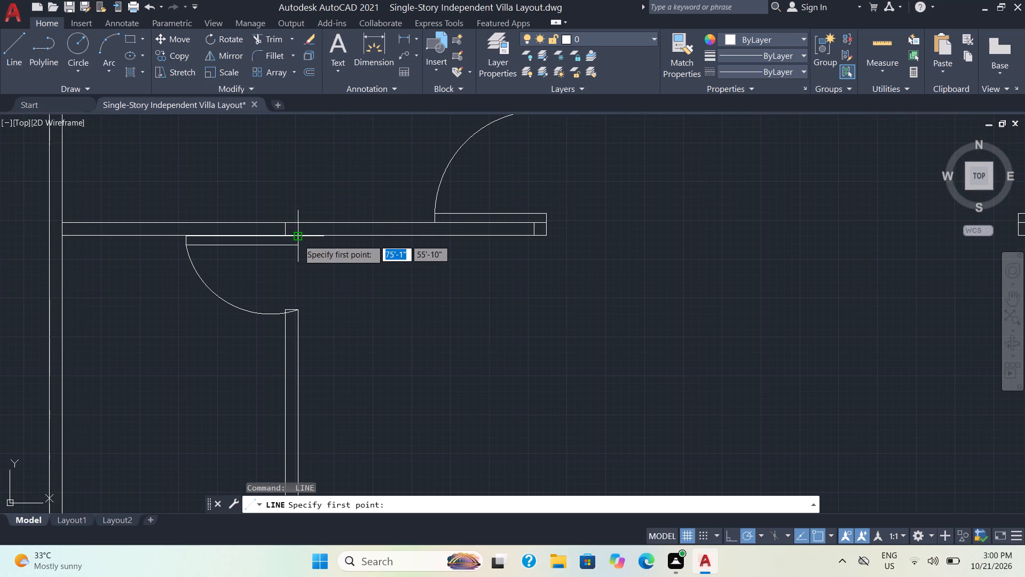
left_click(298, 247)
left_click(301, 306)
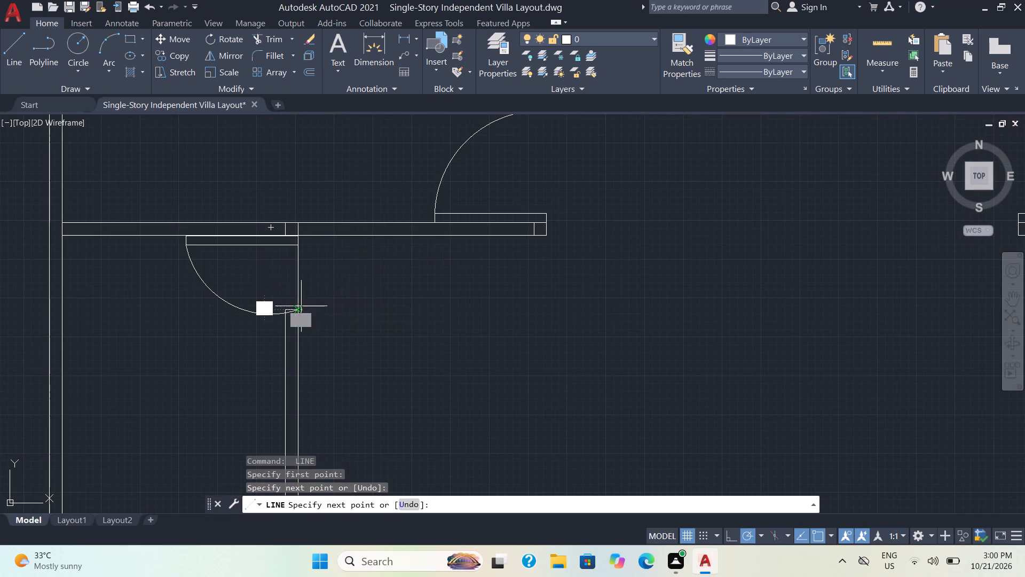
scroll(563, 339, "down", 3)
key("Escape")
Draw a line closing the northwest bedroom's door opening, from the partition's lower east corner to the leaf's upper east corner.
scroll(549, 305, "up", 3)
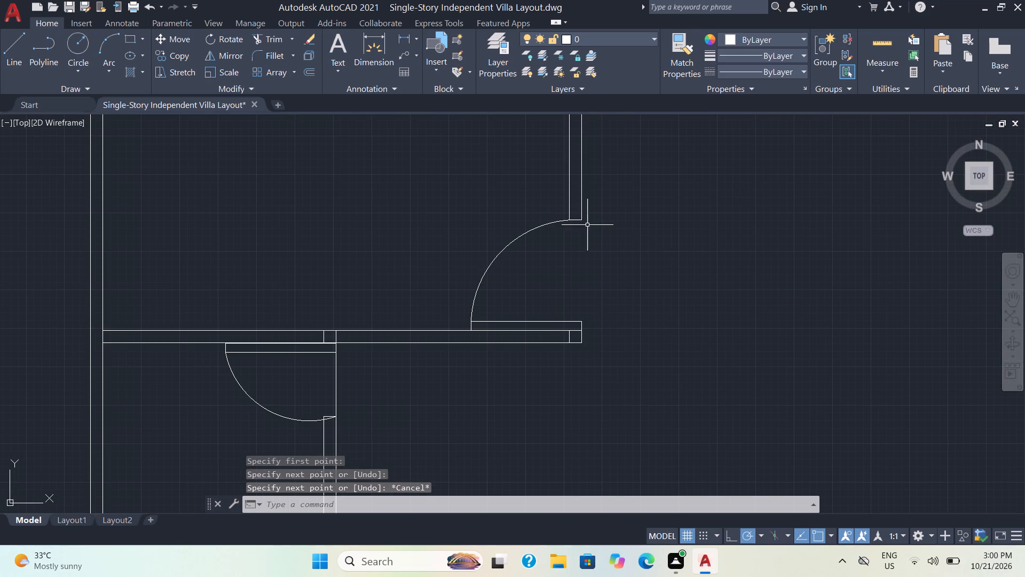
key("space")
left_click(585, 220)
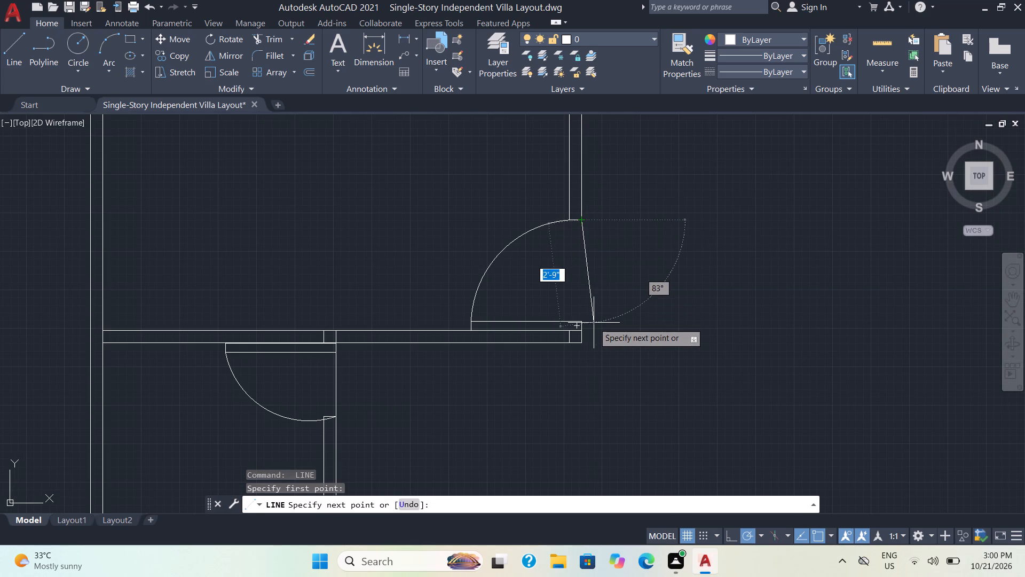
left_click(582, 321)
scroll(624, 313, "down", 3)
key("space")
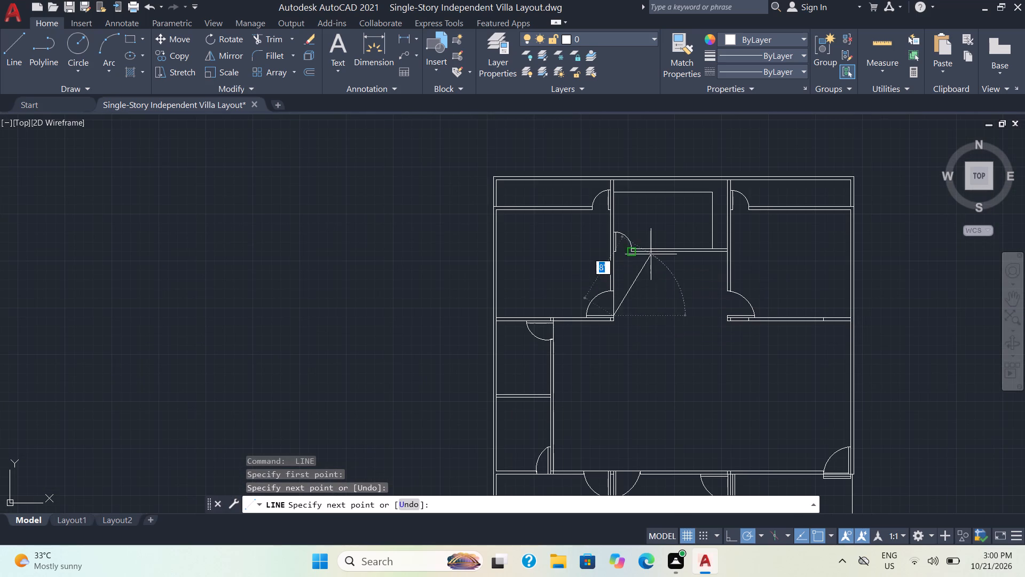
Draw a line closing the north-central room's door opening, from the leaf's lower east corner to the south wall's lower west corner.
scroll(617, 254, "up", 3)
key("space")
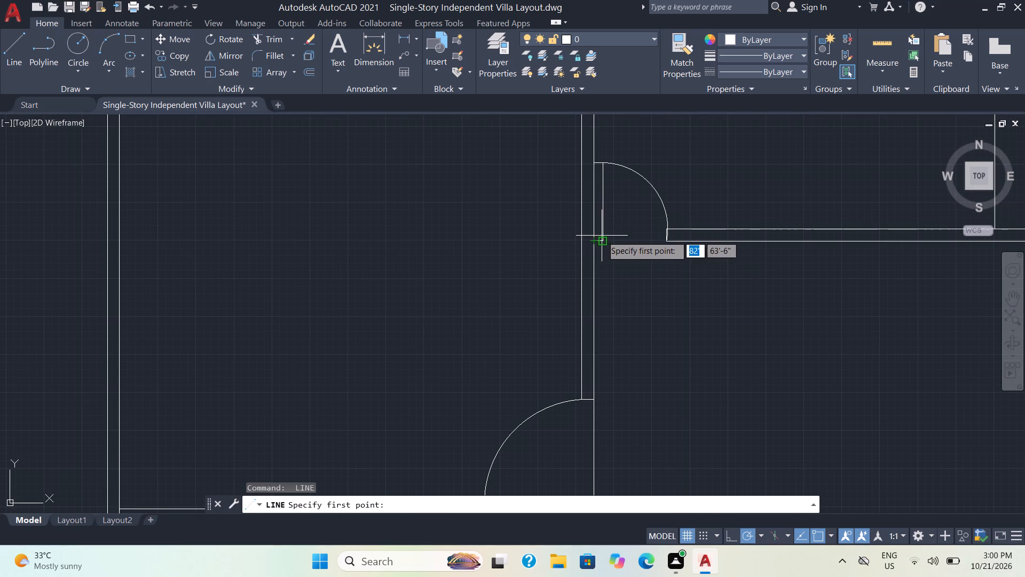
left_click(602, 236)
left_click(666, 243)
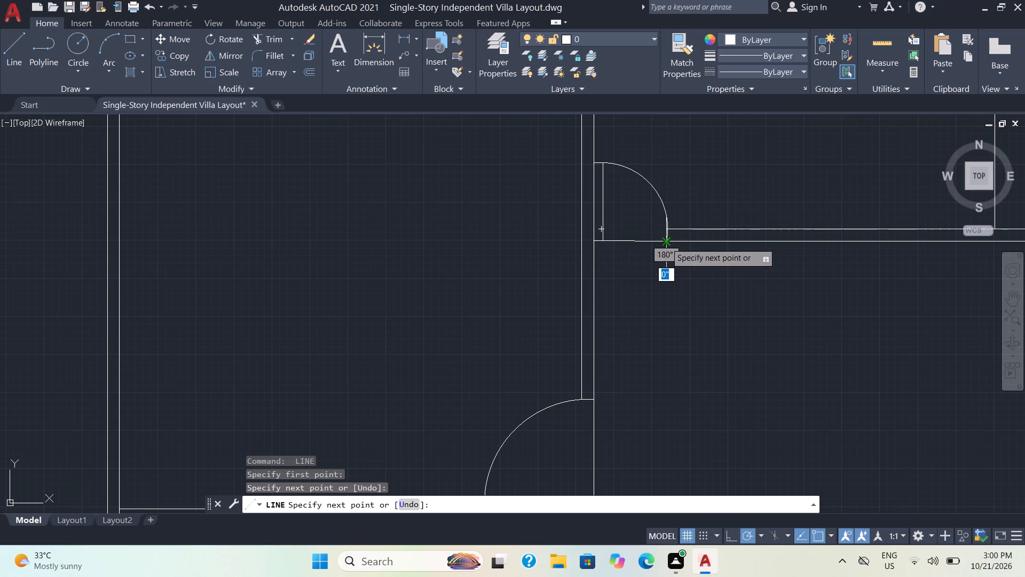
scroll(656, 280, "down", 3)
key("space")
Draw a line about 1'-9" long closing the northwest strip room's door opening, from the wall's lower east corner to the leaf's lower west corner.
key("space")
scroll(625, 226, "up", 4)
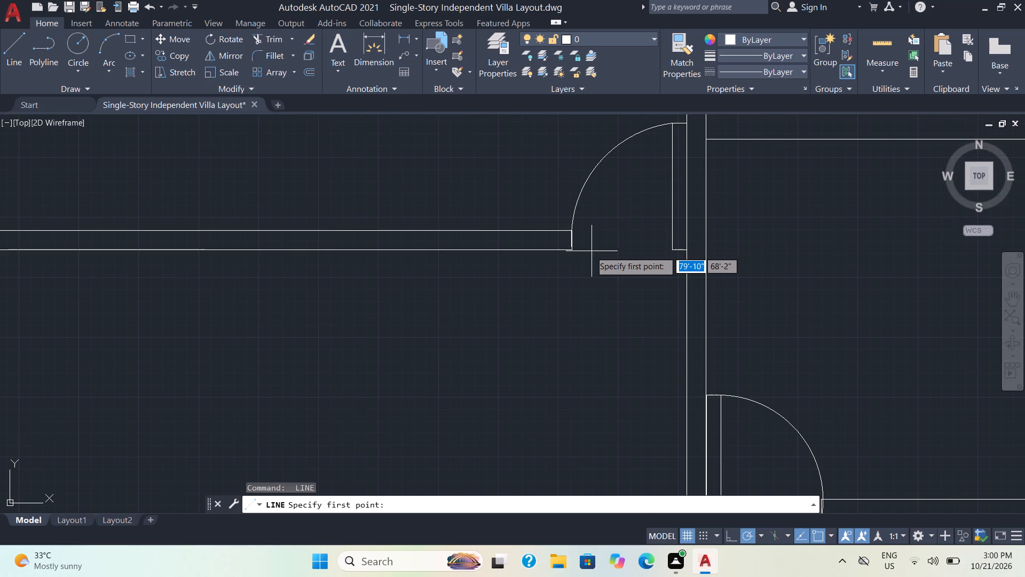
left_click(576, 251)
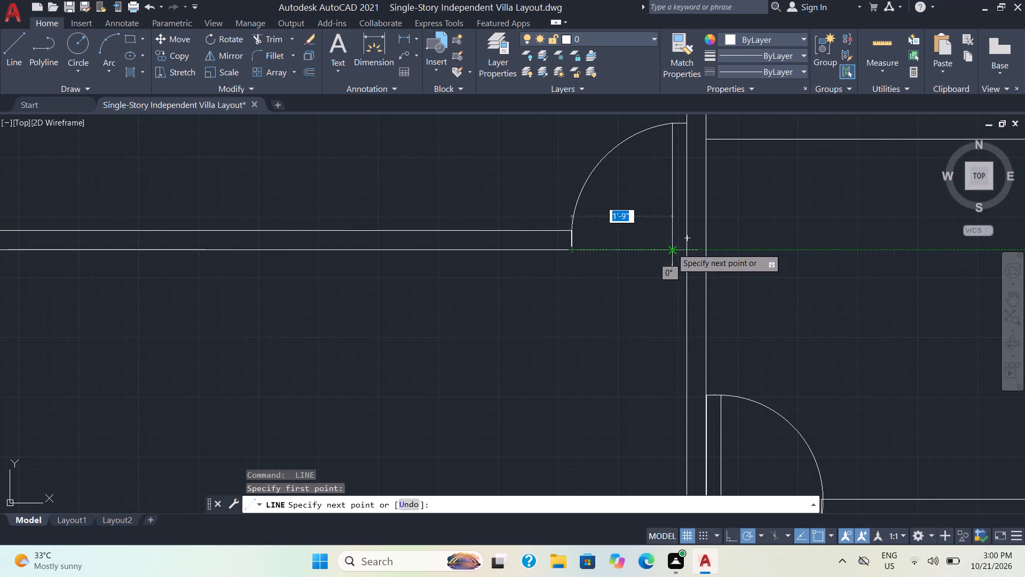
left_click(672, 248)
key("space")
scroll(670, 253, "down", 3)
key("space")
key("Escape")
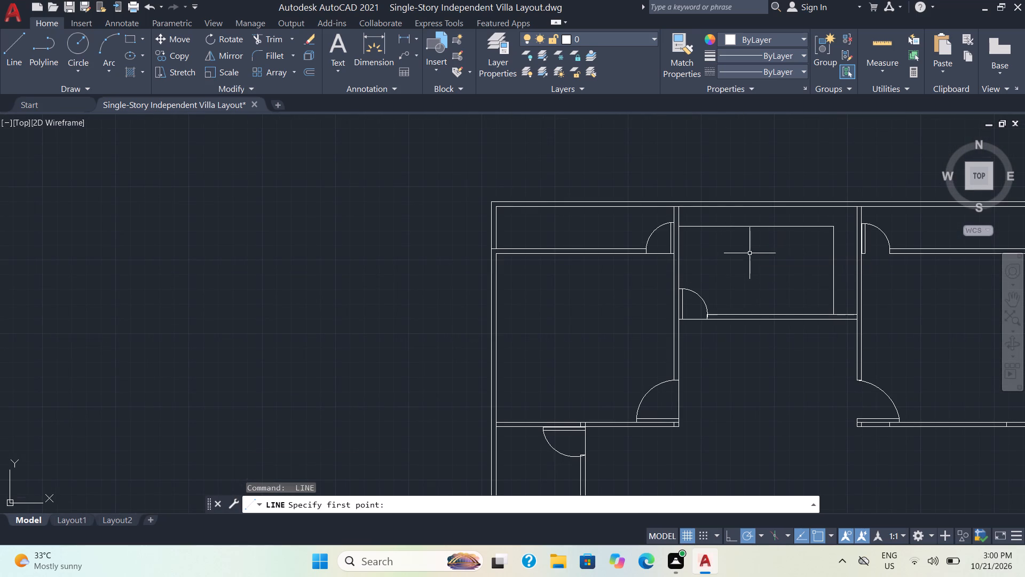
Draw a line about 1'-9" long closing the northeast strip room's door opening, from the leaf's lower east corner to the wall's lower west corner.
middle_click_drag(818, 268, 580, 264)
scroll(818, 268, "down", 1)
key("3")
key("Return")
scroll(621, 260, "up", 2)
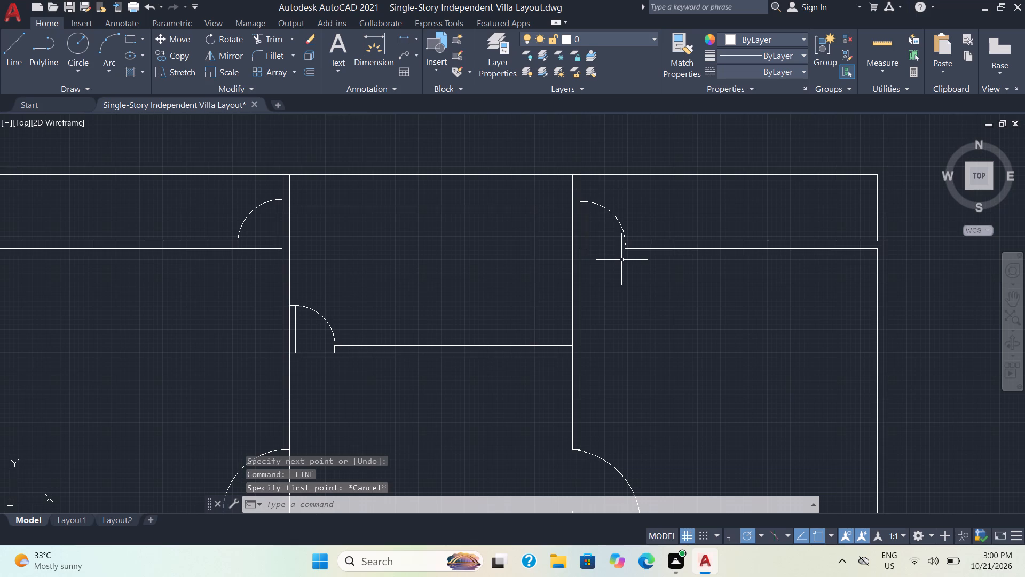
key("space")
scroll(614, 261, "up", 2)
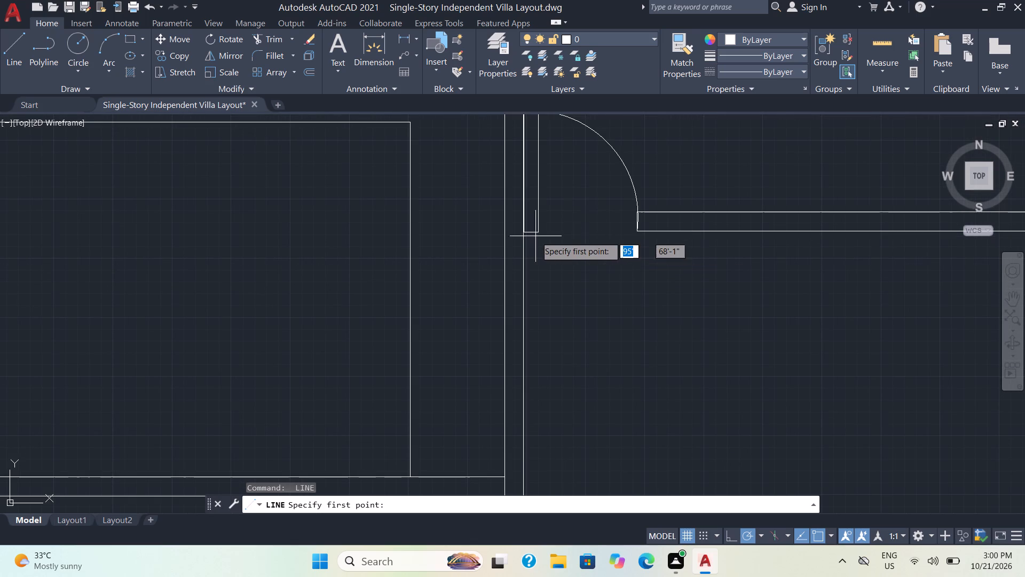
left_click(533, 233)
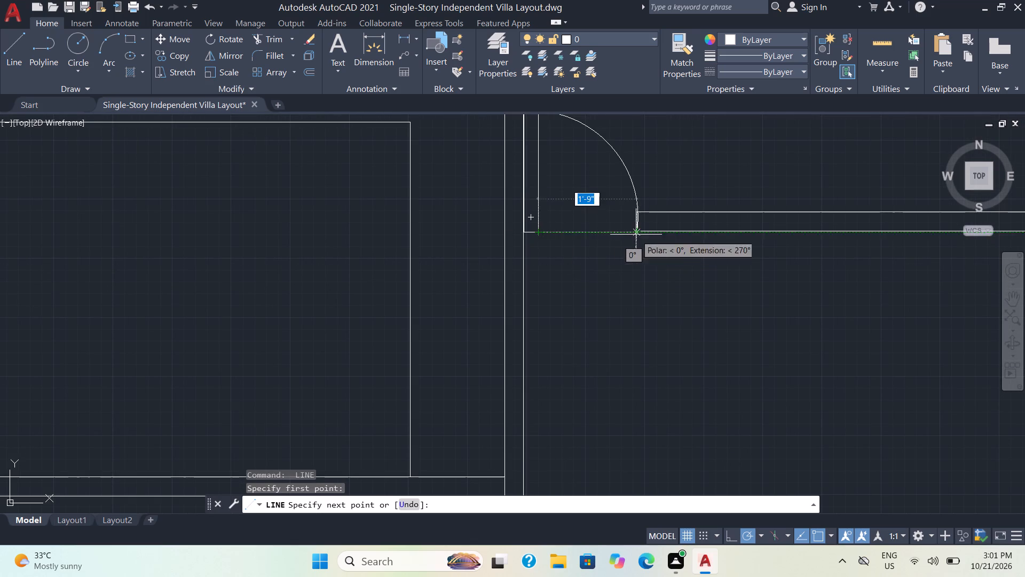
left_click(636, 235)
scroll(747, 335, "down", 4)
key("Escape")
Draw a vertical line closing the northeast bedroom's door opening, from the partition's lower west corner down to the door leaf's west end.
key("space")
key("space")
scroll(705, 410, "up", 4)
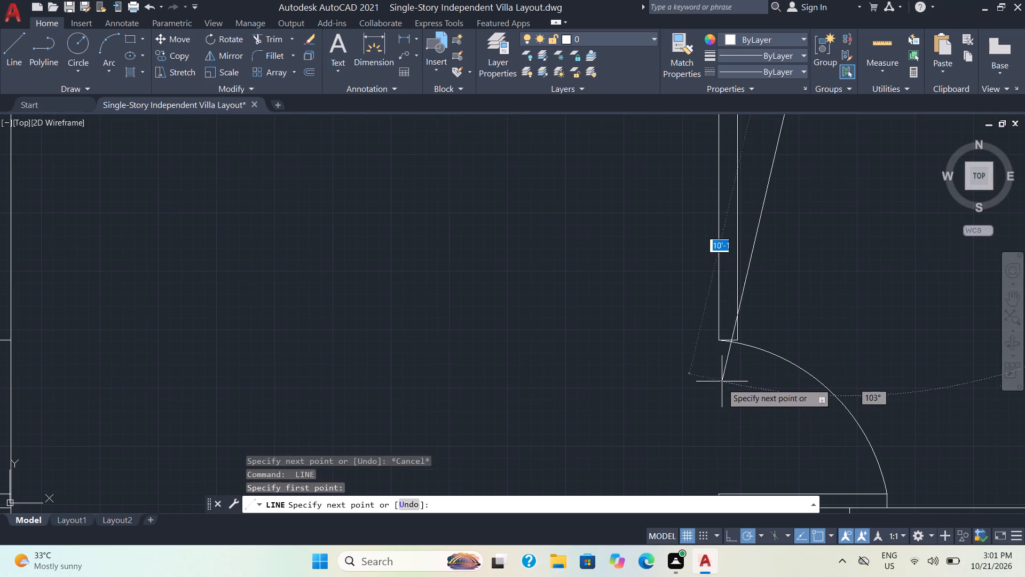
key("Escape")
key("space")
left_click(721, 339)
scroll(754, 419, "down", 1)
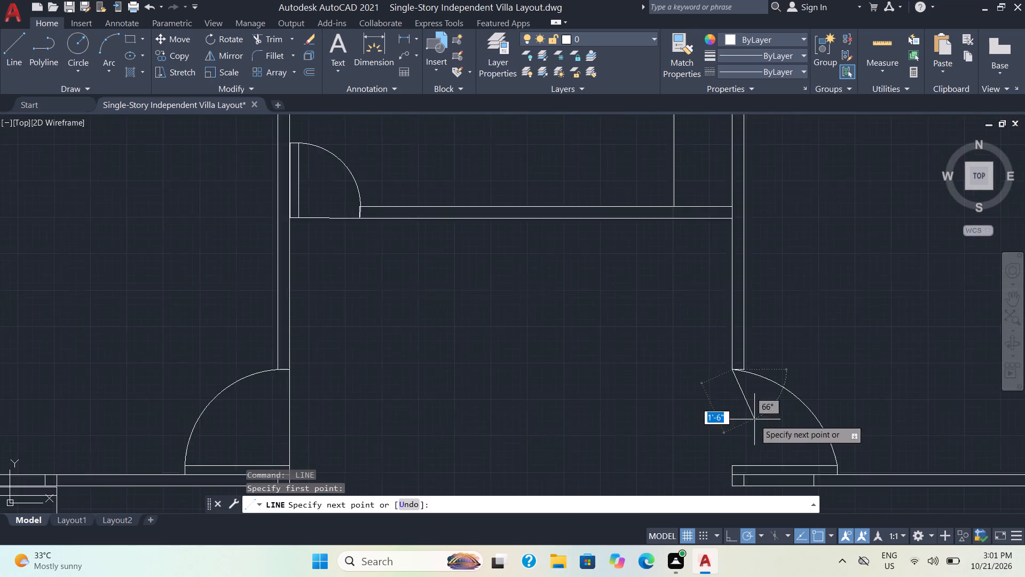
scroll(754, 419, "down", 1)
middle_click_drag(753, 423, 748, 315)
scroll(733, 346, "up", 2)
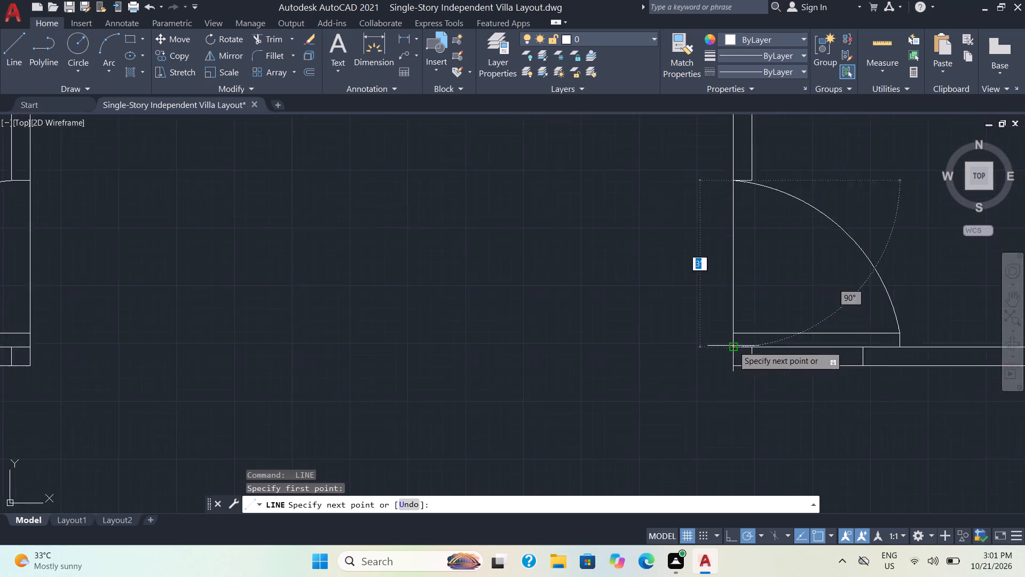
scroll(733, 346, "up", 1)
left_click(735, 328)
scroll(679, 362, "down", 4)
key("space")
key("Escape")
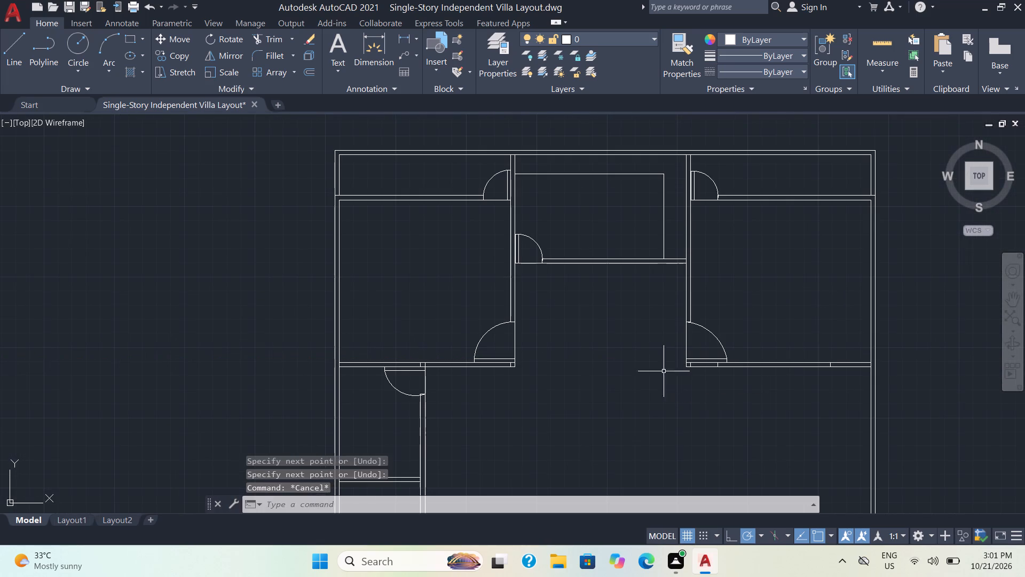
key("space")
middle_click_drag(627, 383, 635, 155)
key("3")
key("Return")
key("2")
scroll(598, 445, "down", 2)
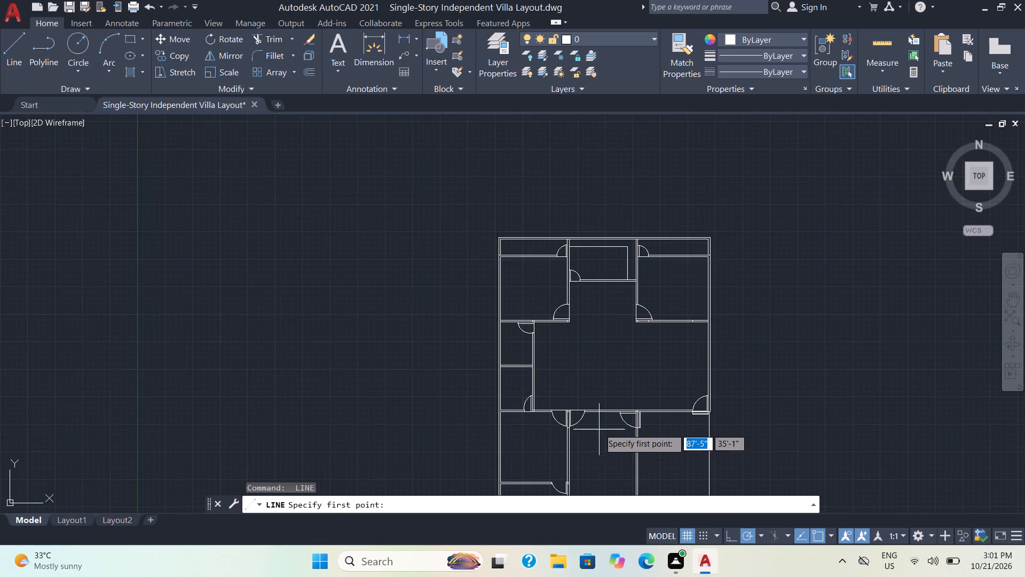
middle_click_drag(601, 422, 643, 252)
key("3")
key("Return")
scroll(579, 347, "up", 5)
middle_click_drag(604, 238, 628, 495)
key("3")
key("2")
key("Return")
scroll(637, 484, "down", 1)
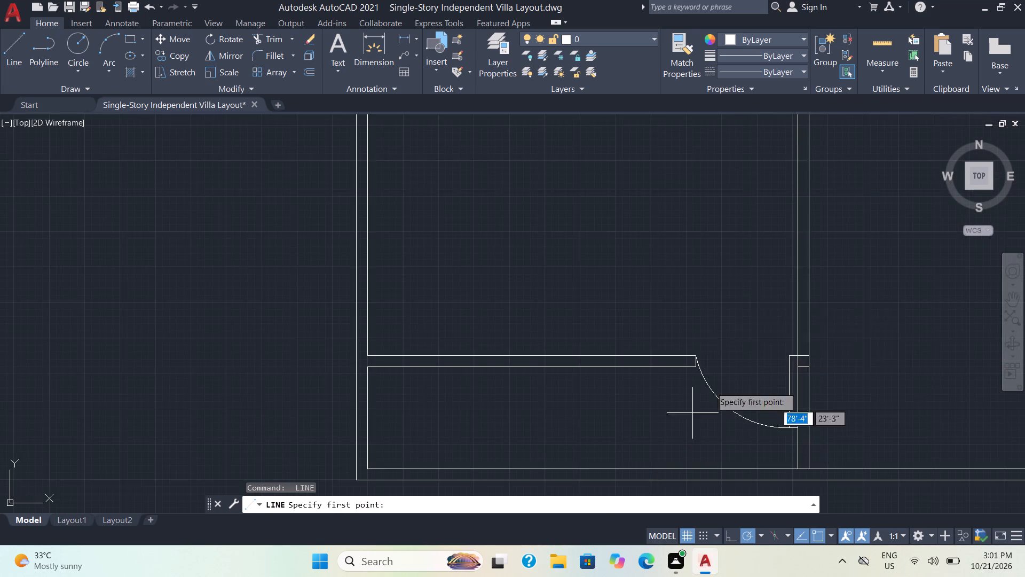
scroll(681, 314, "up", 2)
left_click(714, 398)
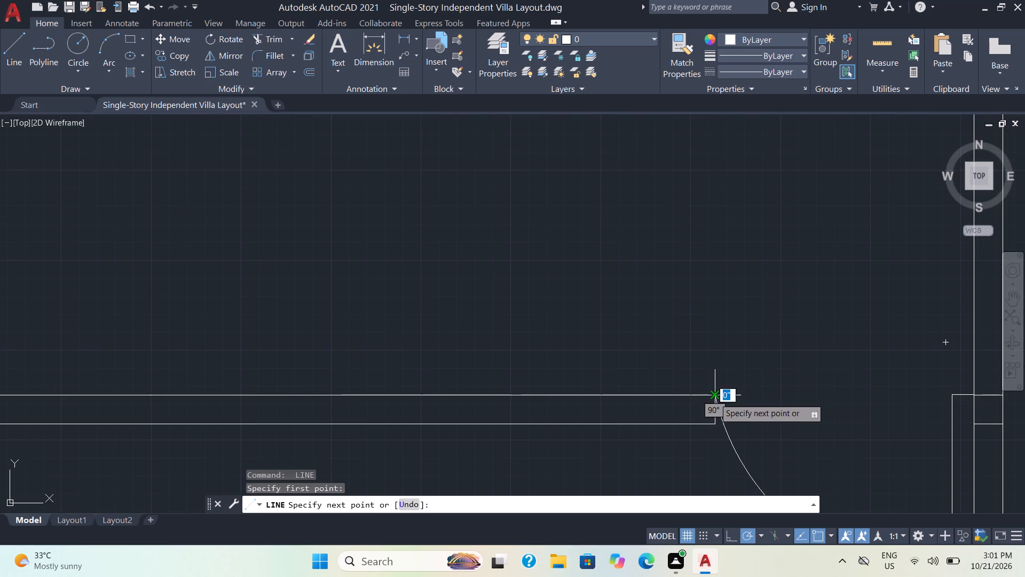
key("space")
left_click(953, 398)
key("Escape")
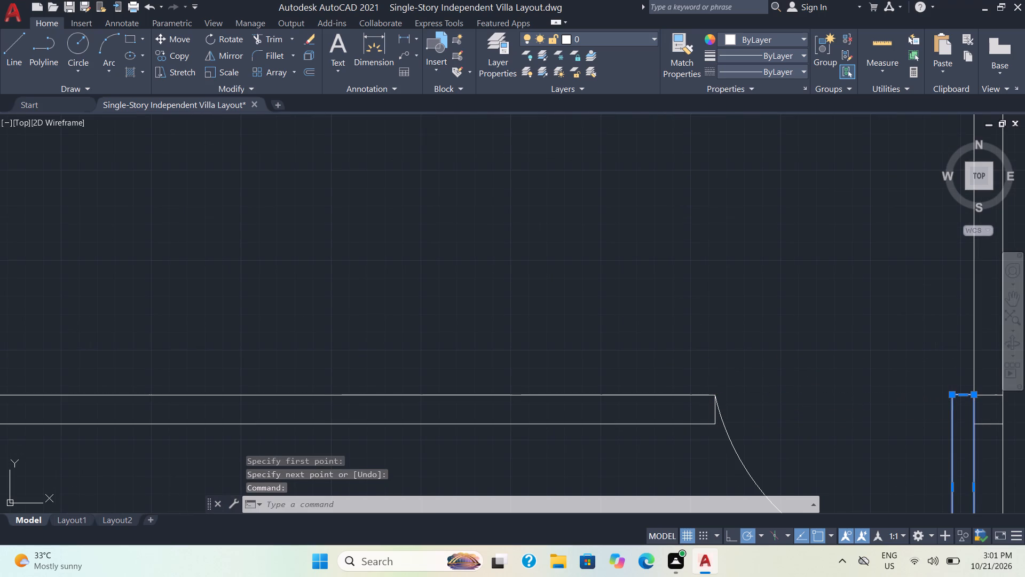
Draw a line closing the southwest strip room's door opening, from the wall's upper east corner to the leaf's upper west corner.
key("space")
left_click(713, 398)
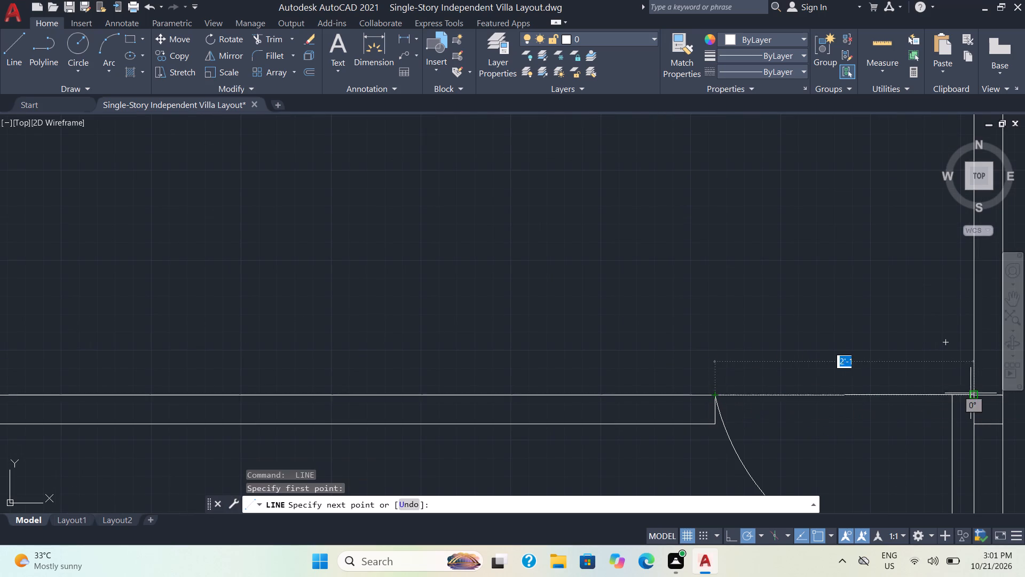
left_click(949, 394)
scroll(805, 368, "down", 4)
key("Escape")
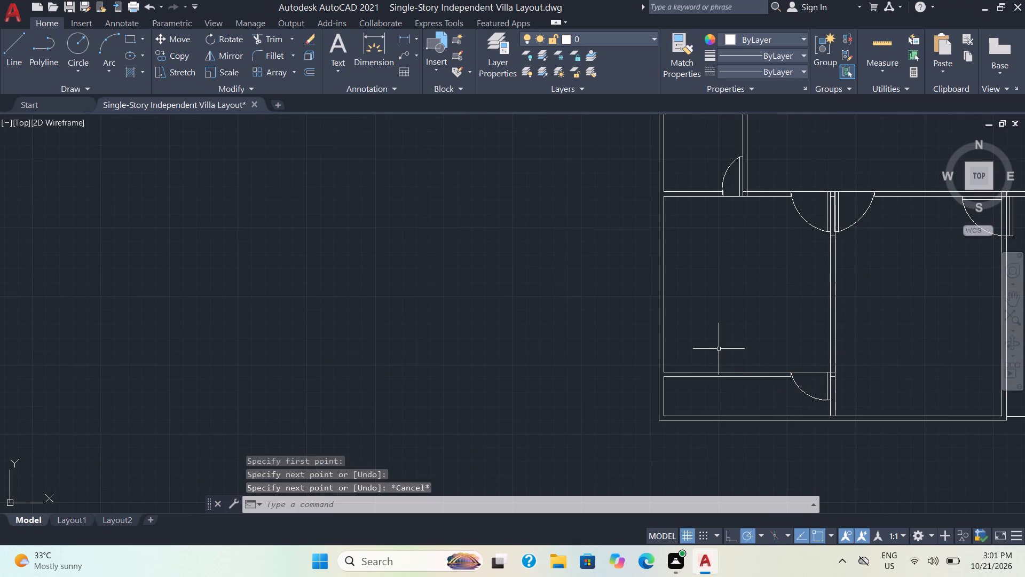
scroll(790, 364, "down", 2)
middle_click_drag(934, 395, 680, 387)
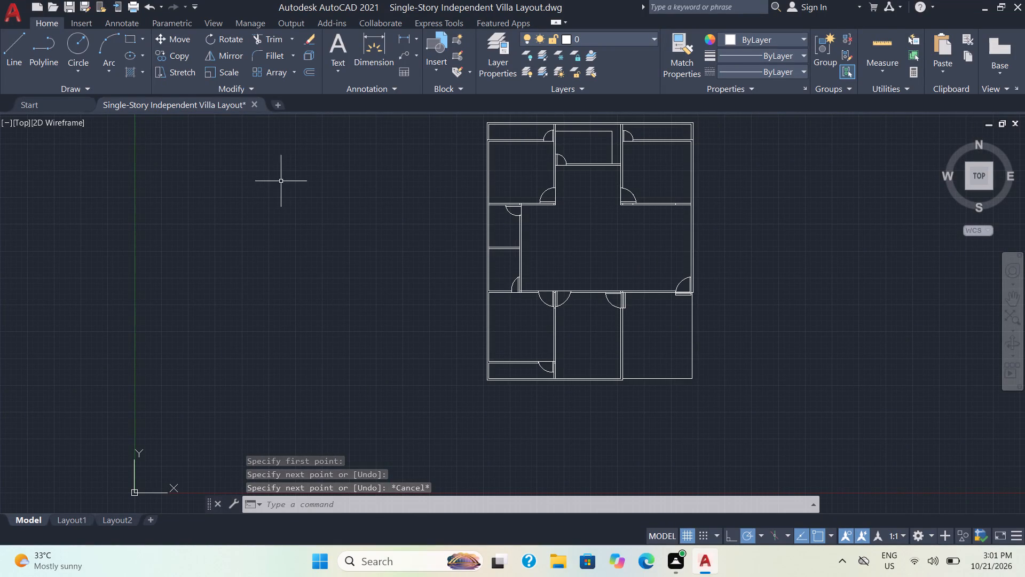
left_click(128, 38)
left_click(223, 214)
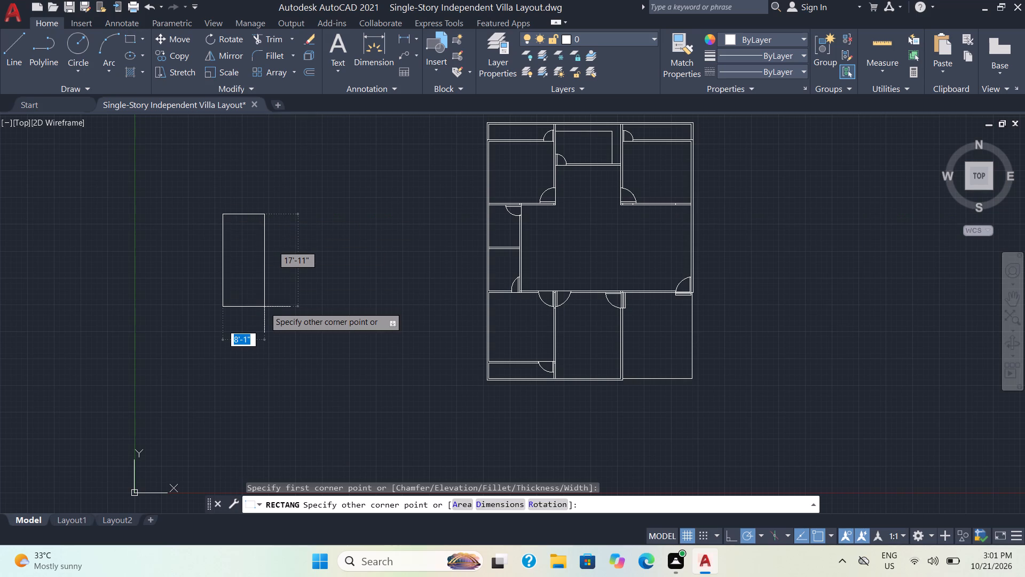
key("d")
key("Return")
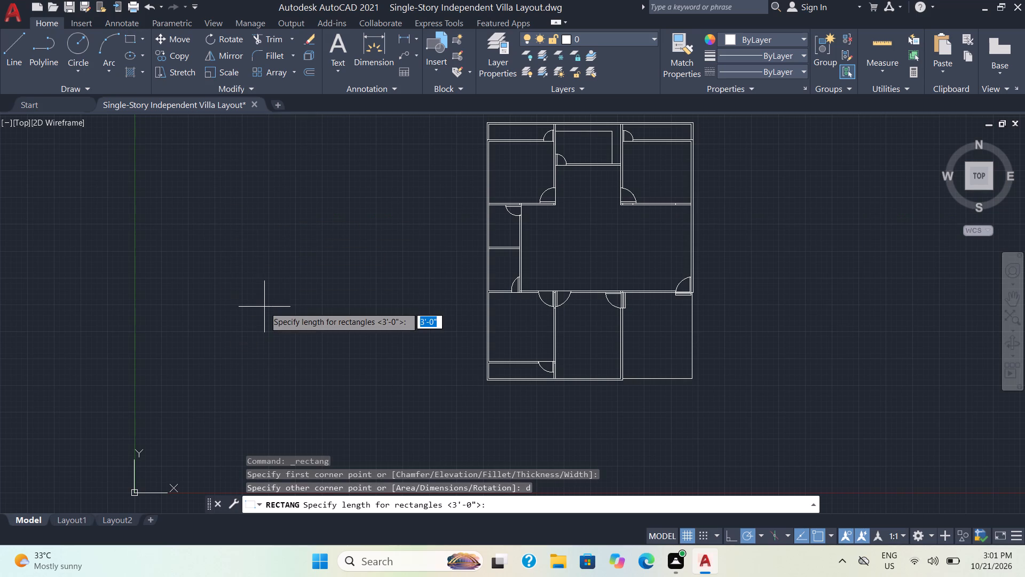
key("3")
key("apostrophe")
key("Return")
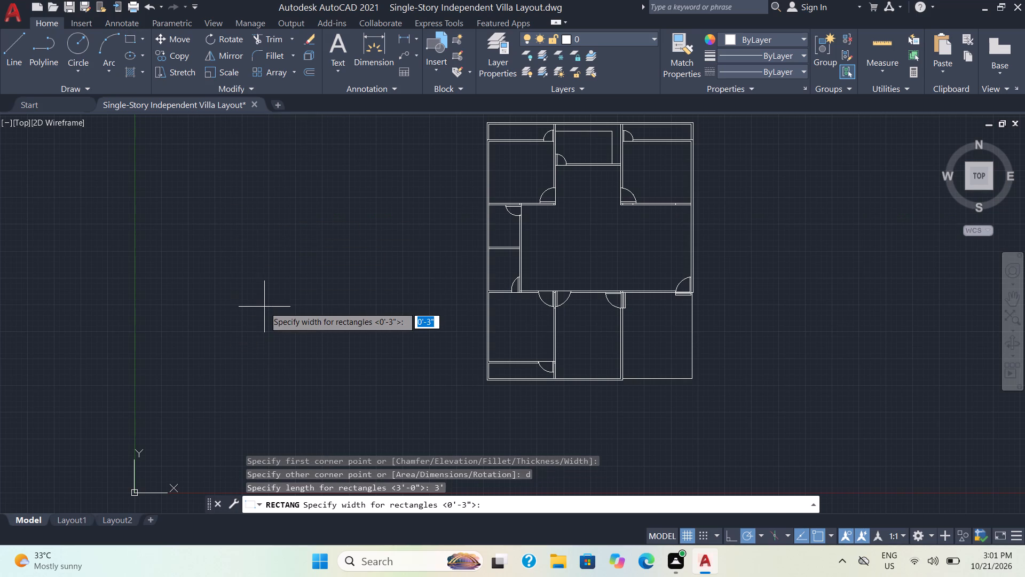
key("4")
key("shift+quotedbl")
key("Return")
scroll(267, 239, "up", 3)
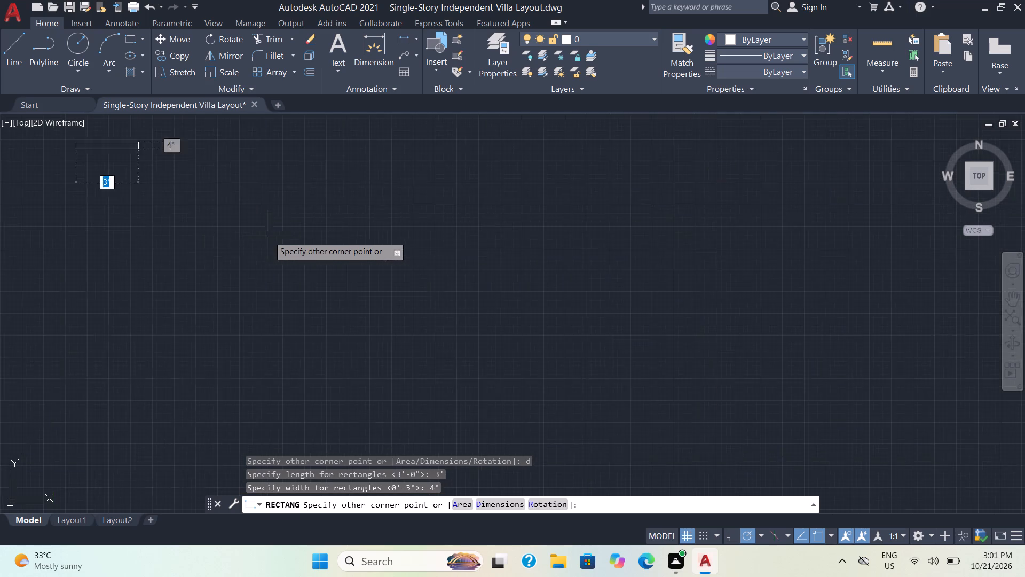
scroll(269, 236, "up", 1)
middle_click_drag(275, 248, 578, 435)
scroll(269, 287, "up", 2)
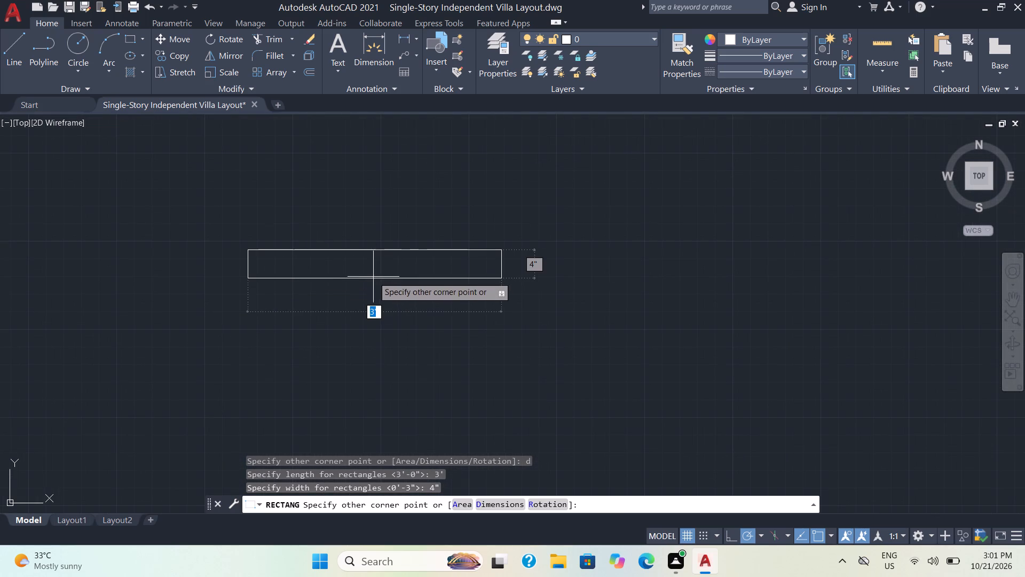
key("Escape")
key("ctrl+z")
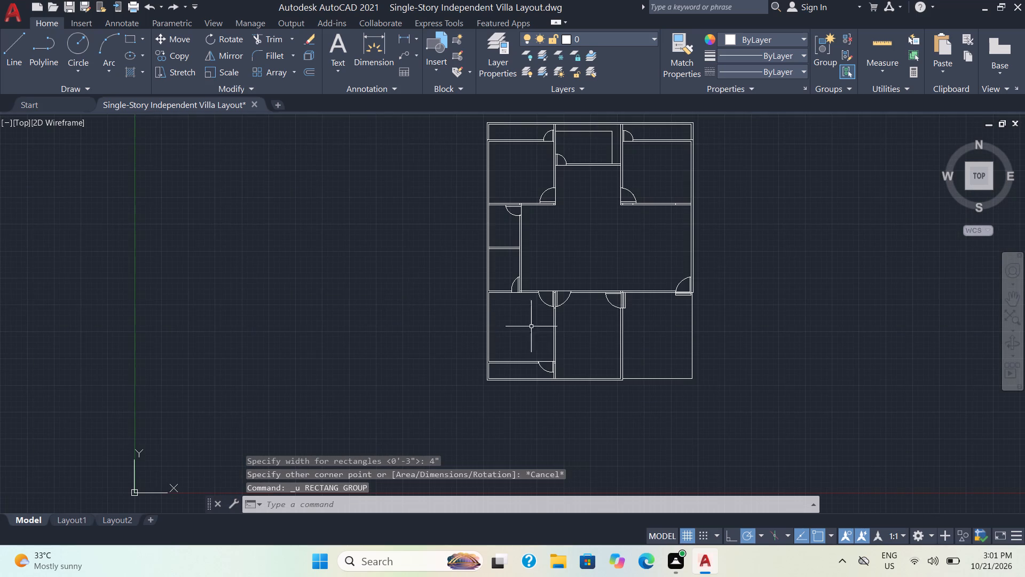
Draw a rectangle 3' long and 4" wide in the empty area northwest of the floor plan.
scroll(300, 273, "down", 4)
middle_click_drag(297, 229, 362, 313)
key("3")
key("Return")
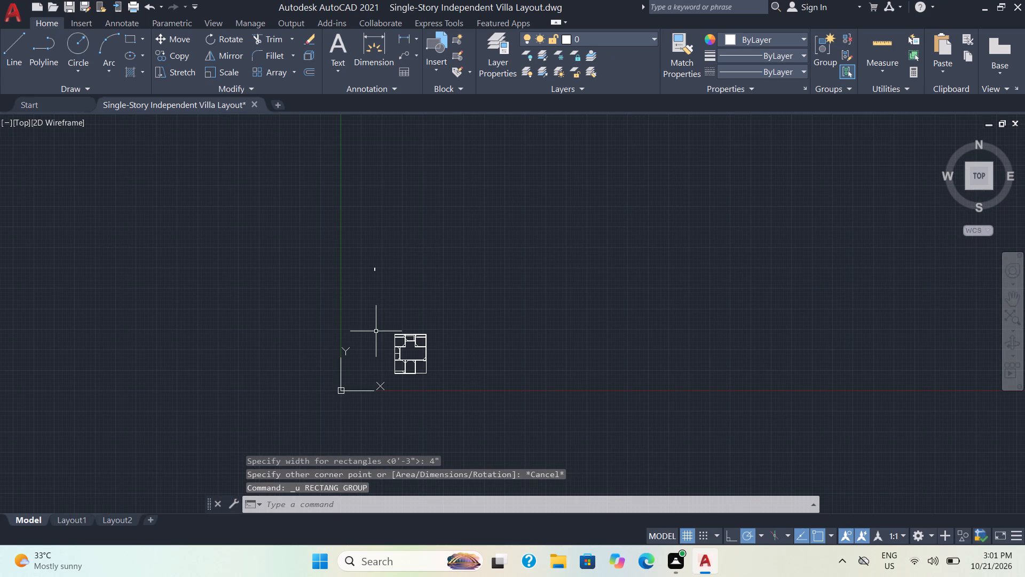
type("rec")
key("Return")
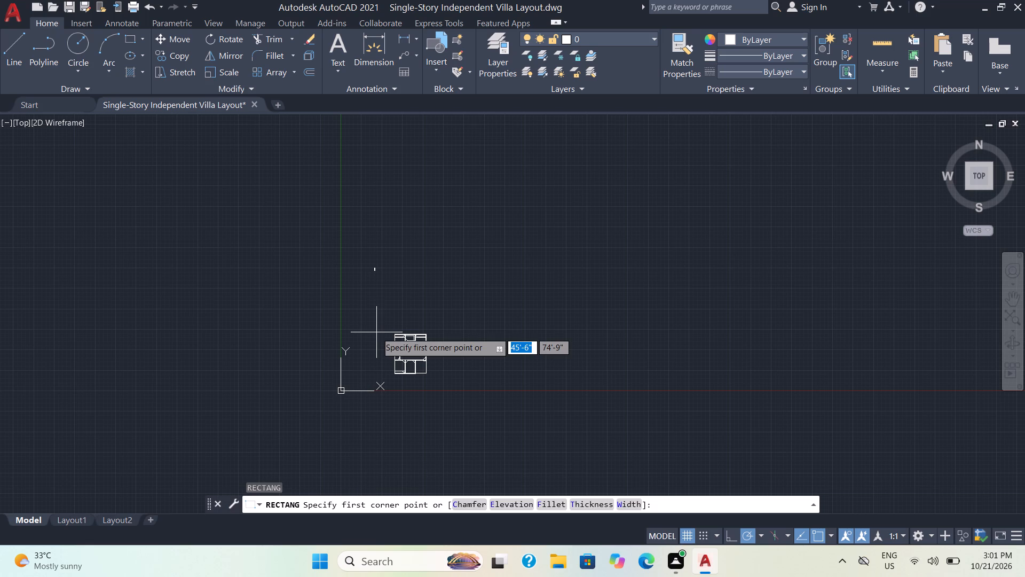
scroll(376, 318, "up", 4)
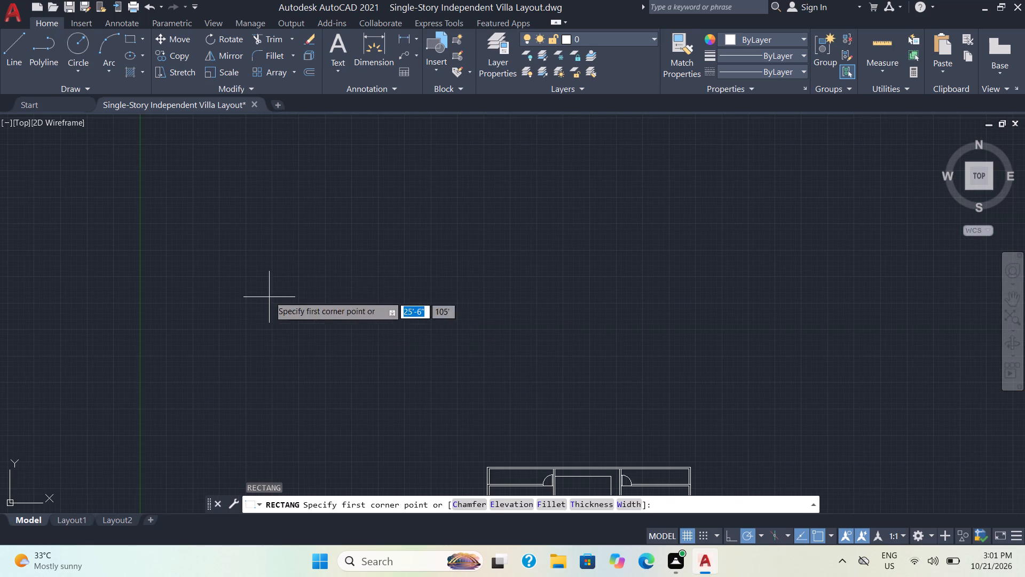
left_click(265, 268)
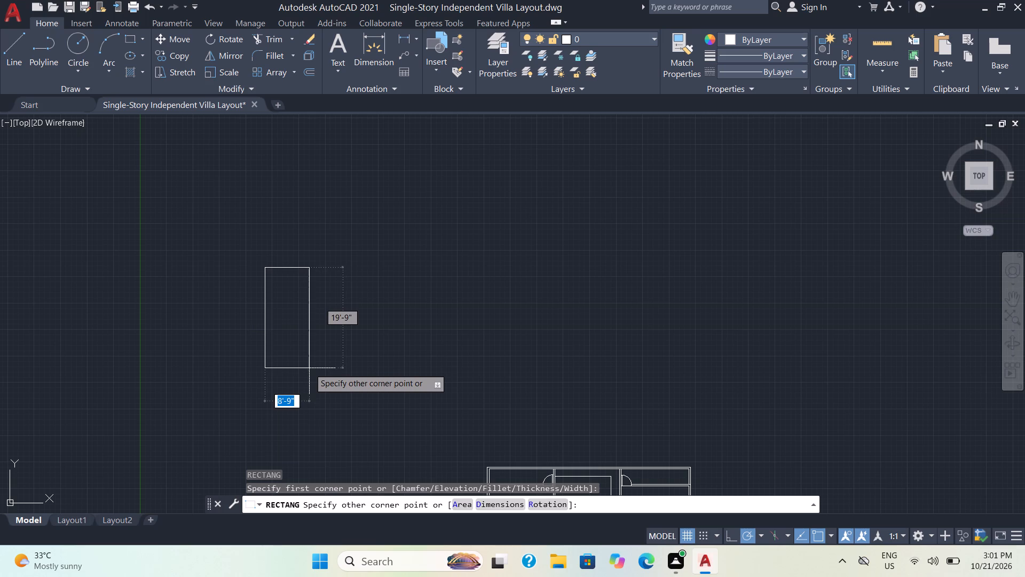
key("d")
key("Return")
type("3'")
key("Return")
key("4")
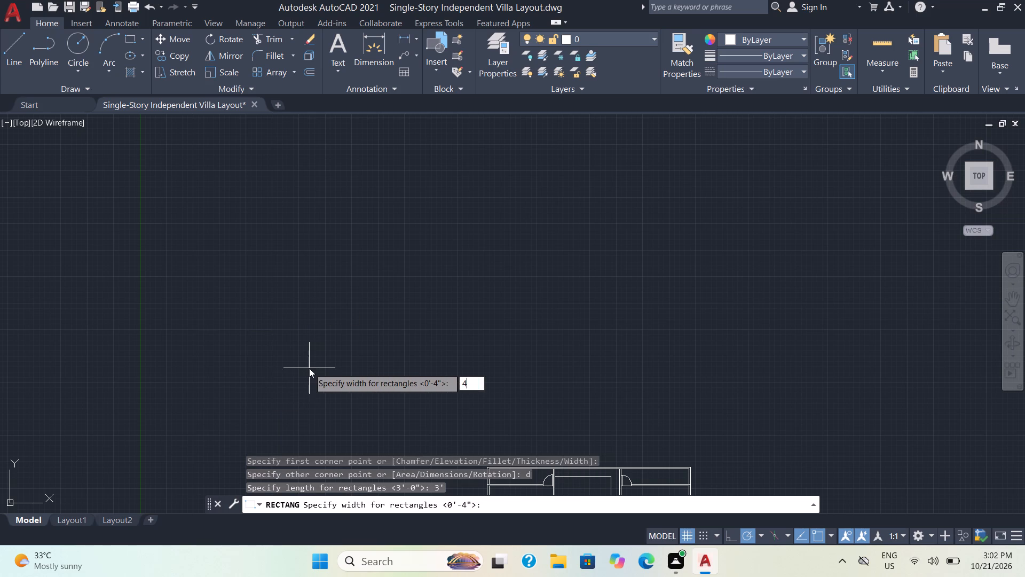
key("shift+quotedbl")
key("Return")
left_click(296, 341)
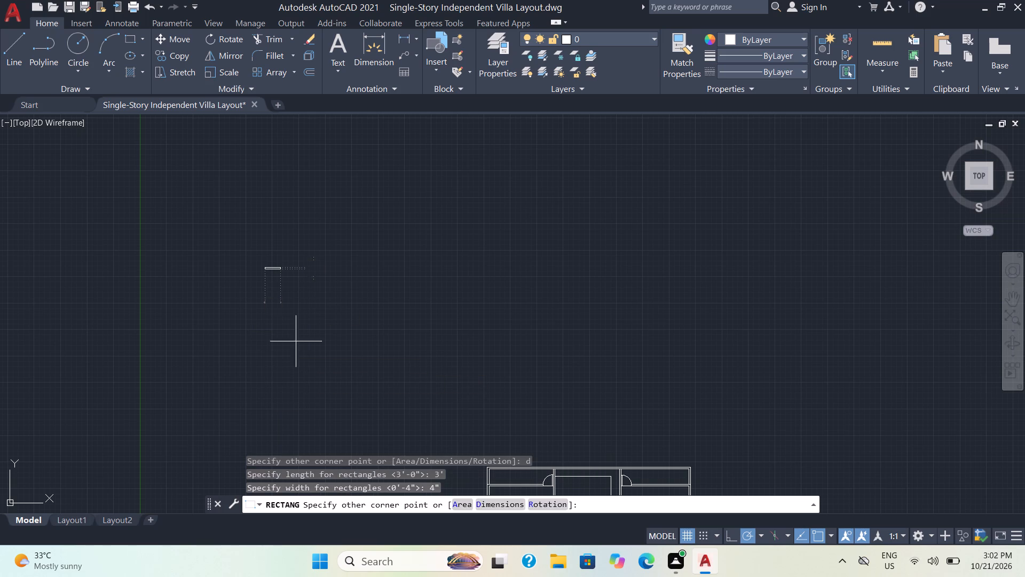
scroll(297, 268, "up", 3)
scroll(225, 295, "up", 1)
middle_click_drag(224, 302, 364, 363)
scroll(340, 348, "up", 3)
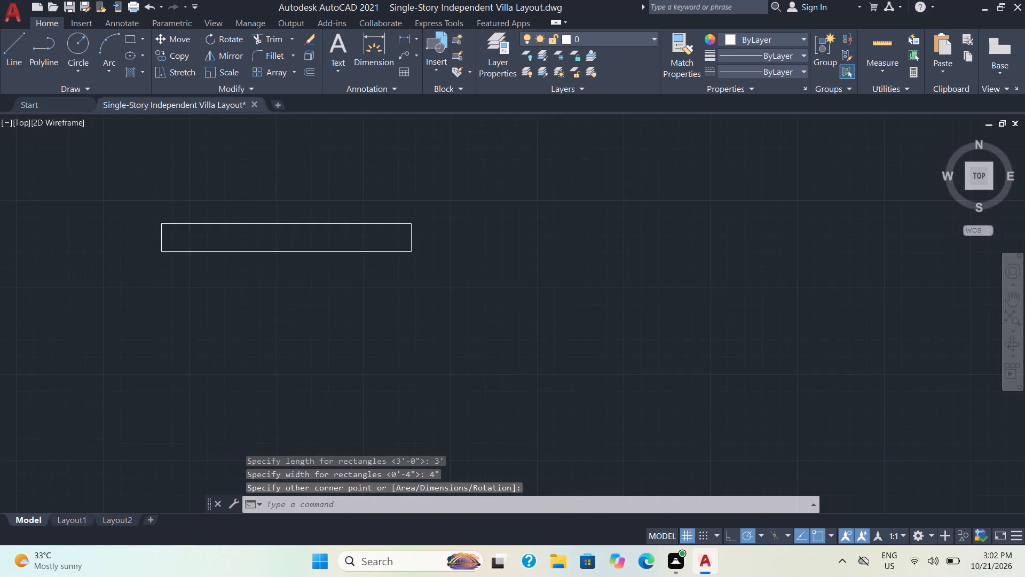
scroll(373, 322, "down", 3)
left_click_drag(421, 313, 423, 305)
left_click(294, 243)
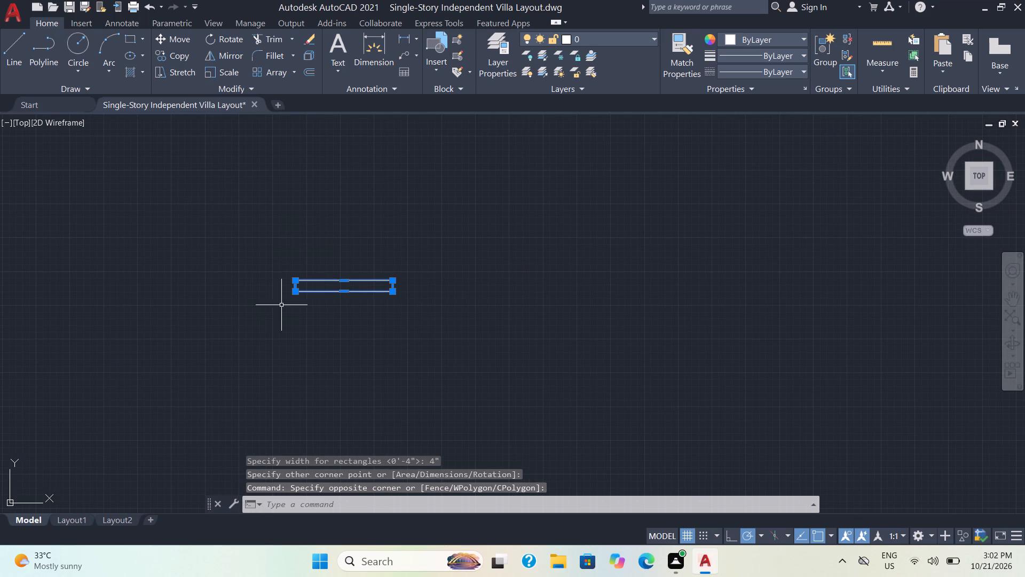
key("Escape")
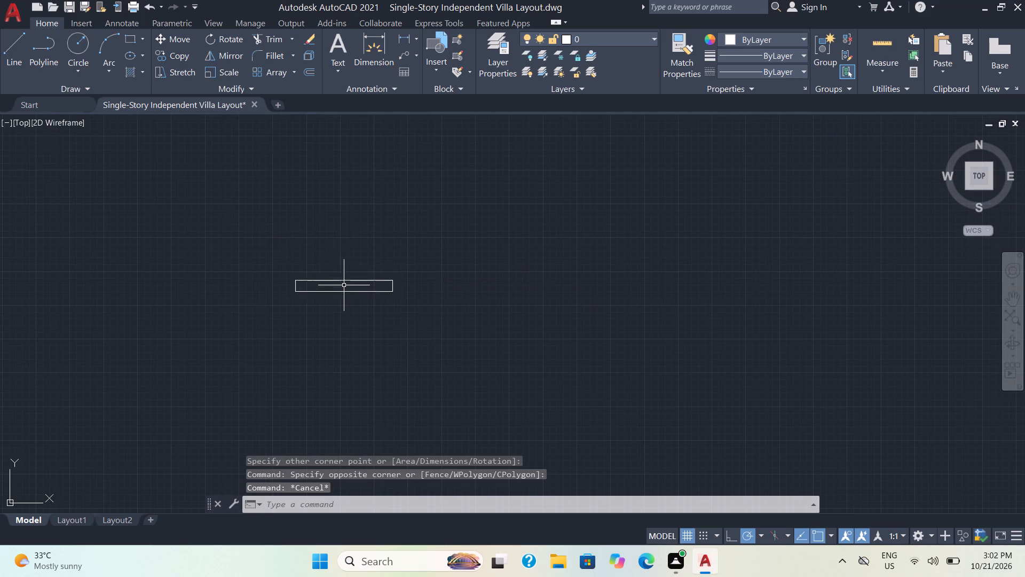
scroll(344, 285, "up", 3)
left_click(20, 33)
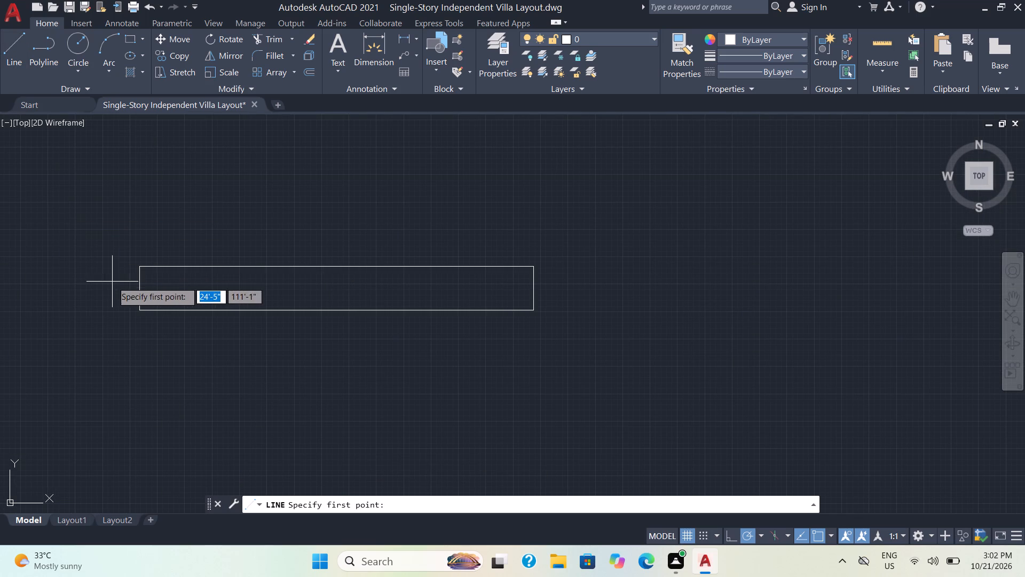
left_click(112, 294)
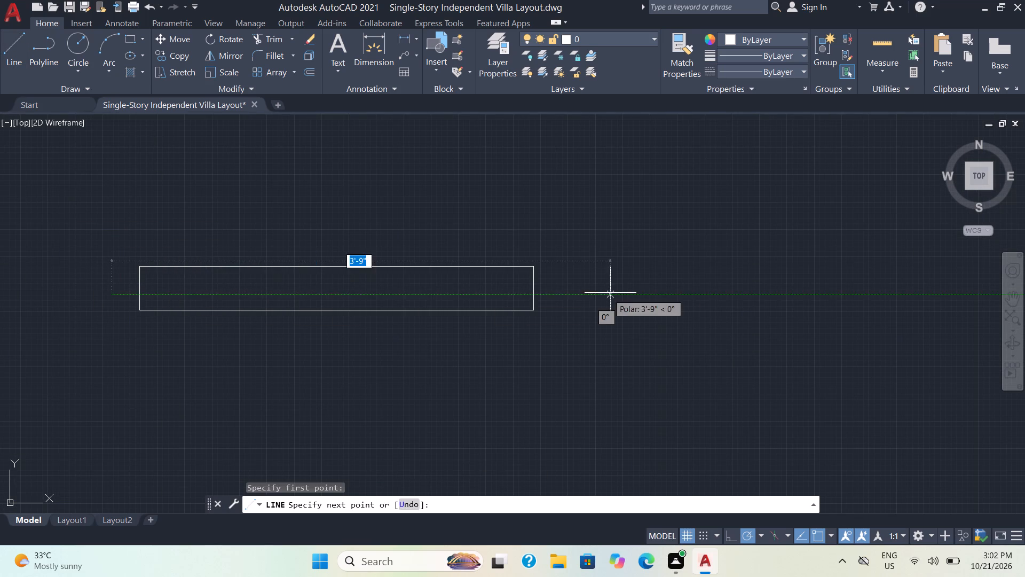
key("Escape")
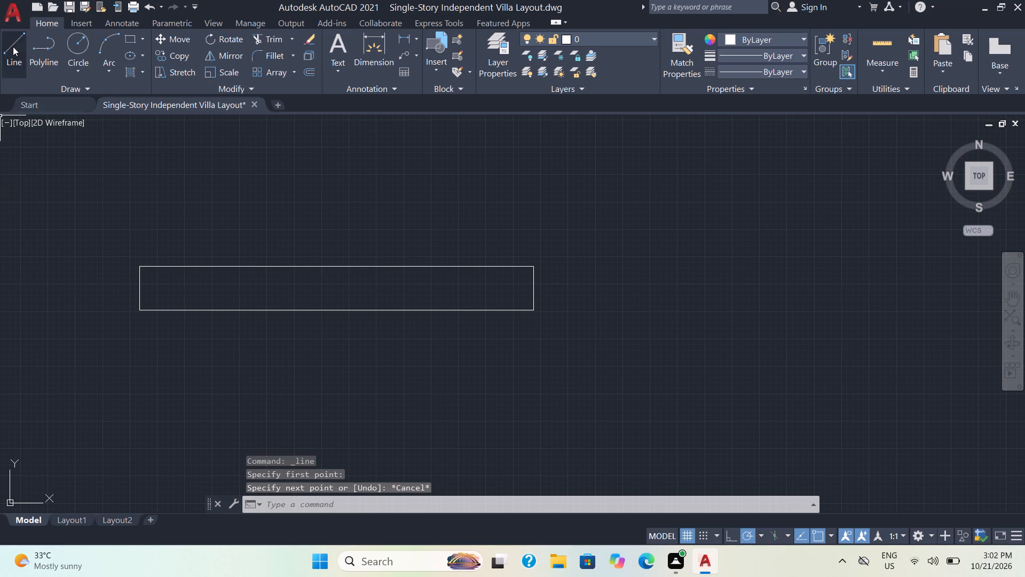
Draw a horizontal line lengthwise through the 3' by 4" rectangle, between the midpoints of its west and east short sides.
left_click(13, 46)
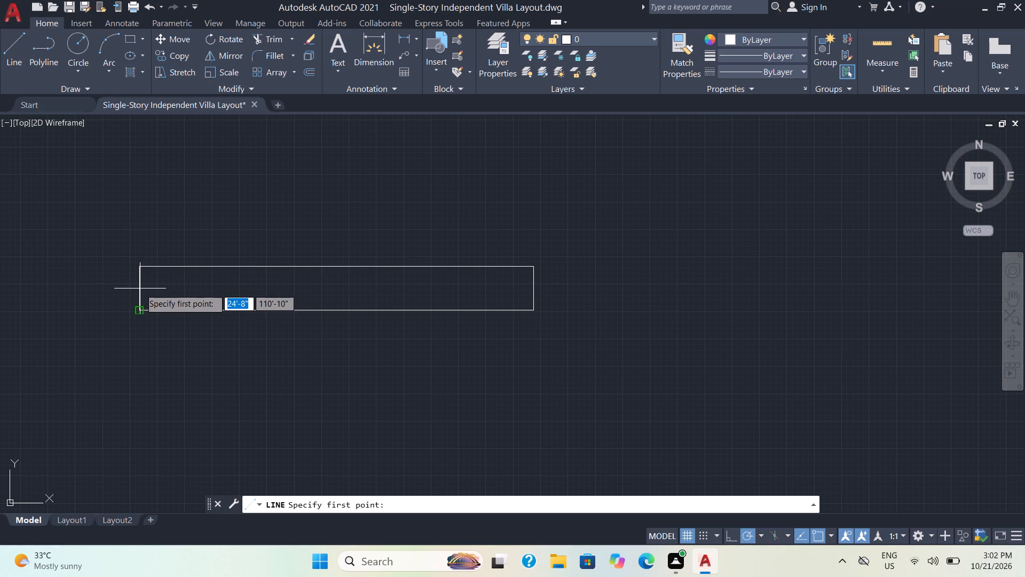
triple_click(140, 288)
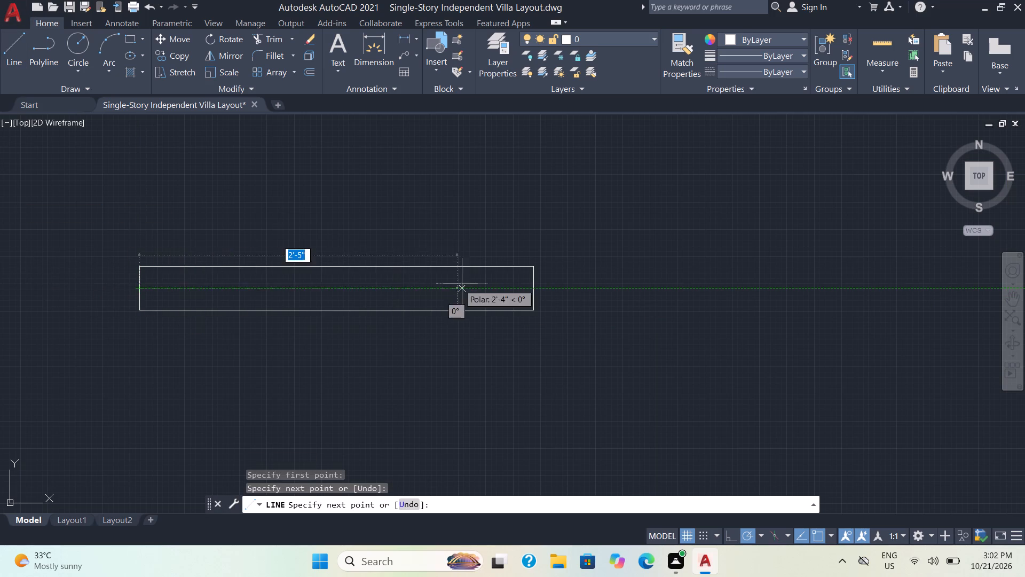
double_click(533, 285)
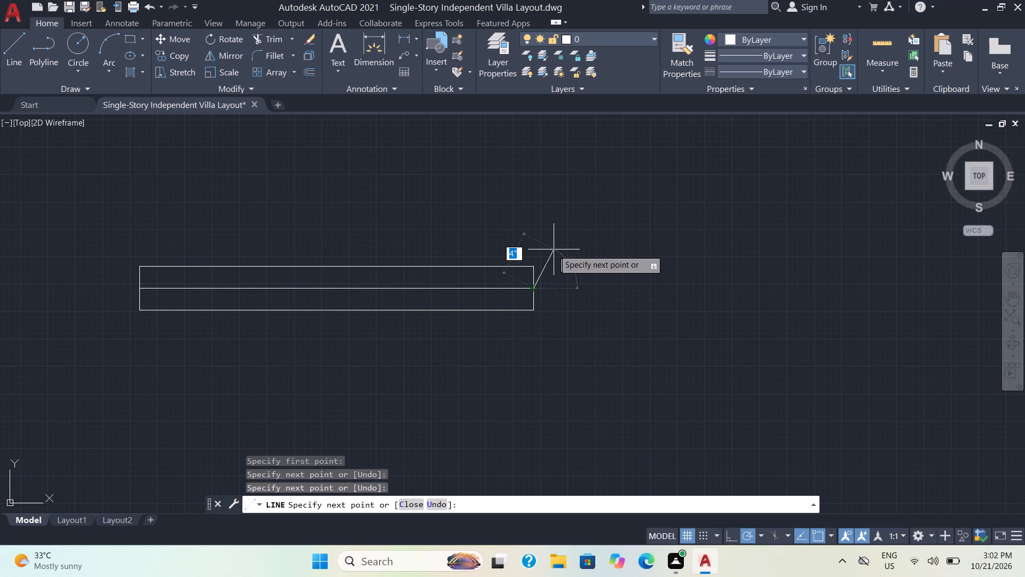
key("Escape")
Join the rectangle and the lines drawn inside it with the Join command.
left_click(656, 357)
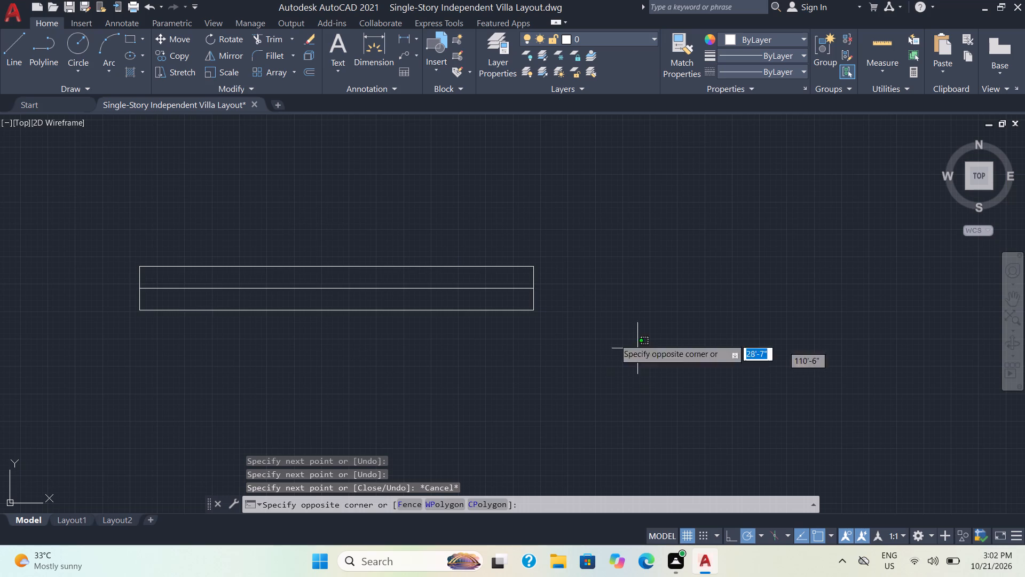
left_click(85, 204)
type("join")
key("Return")
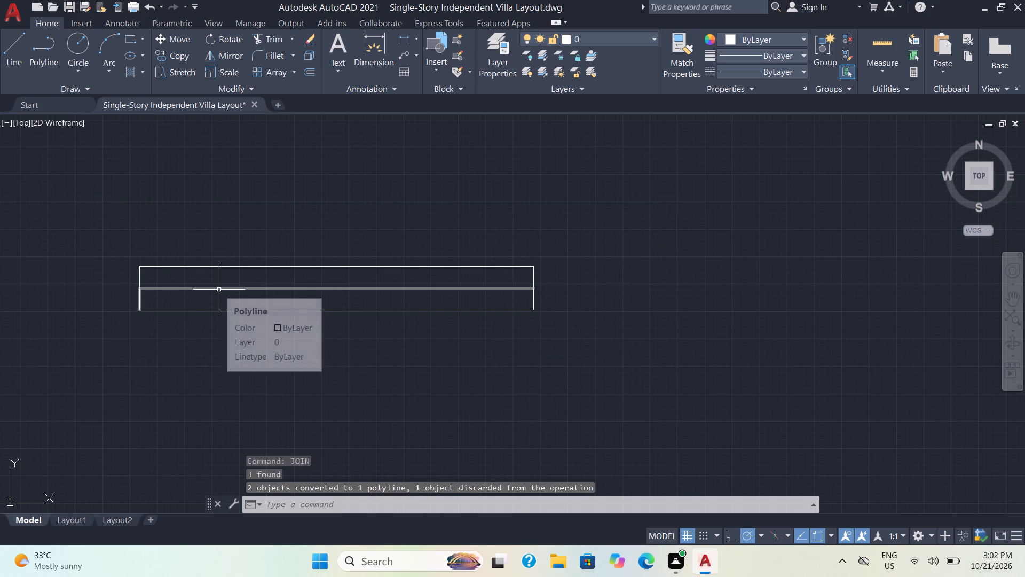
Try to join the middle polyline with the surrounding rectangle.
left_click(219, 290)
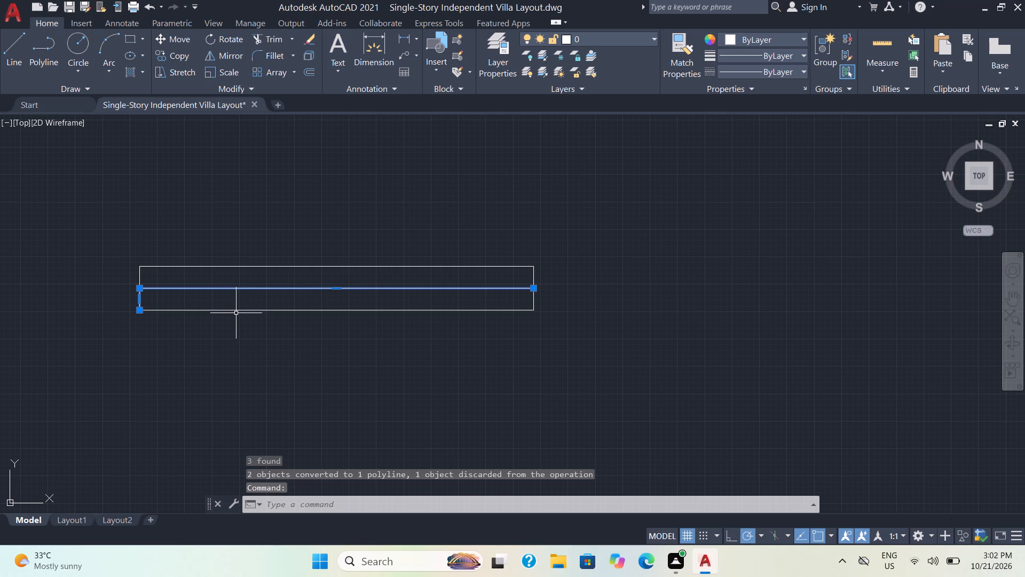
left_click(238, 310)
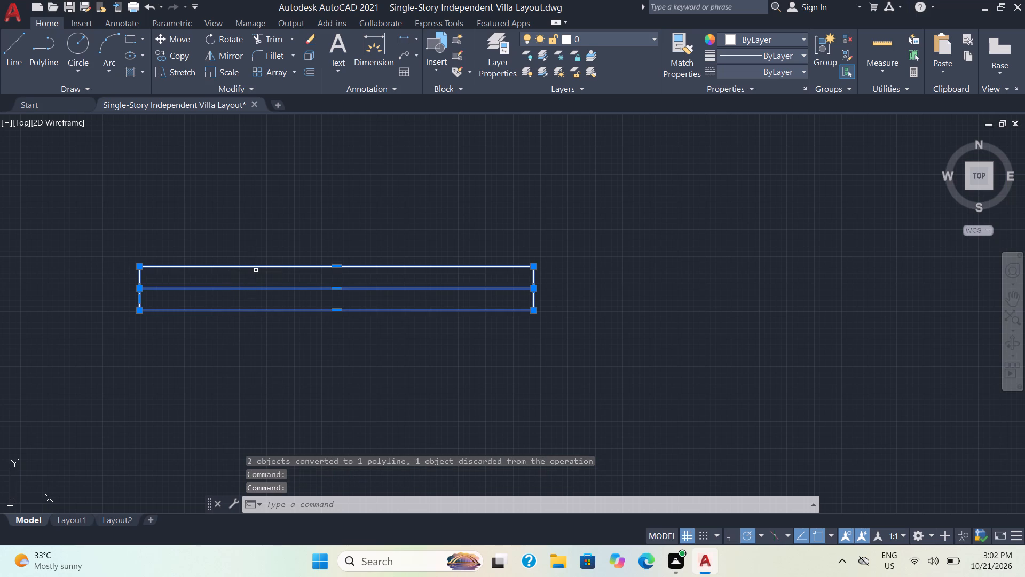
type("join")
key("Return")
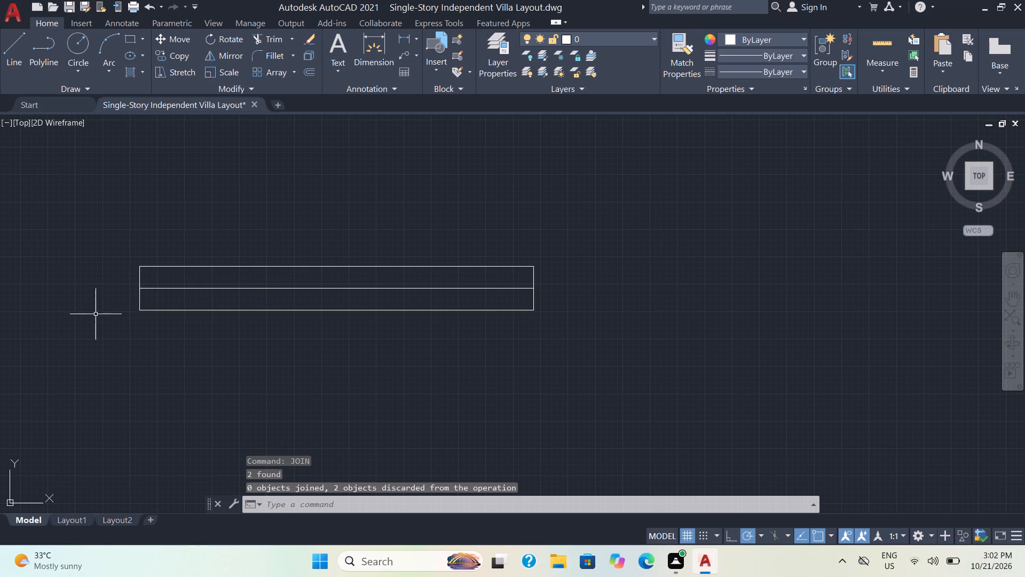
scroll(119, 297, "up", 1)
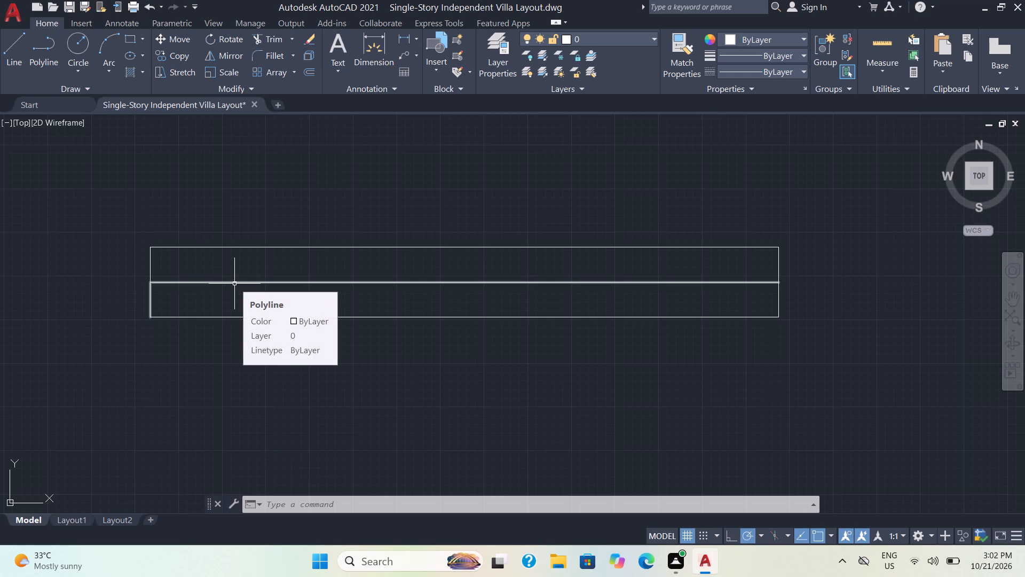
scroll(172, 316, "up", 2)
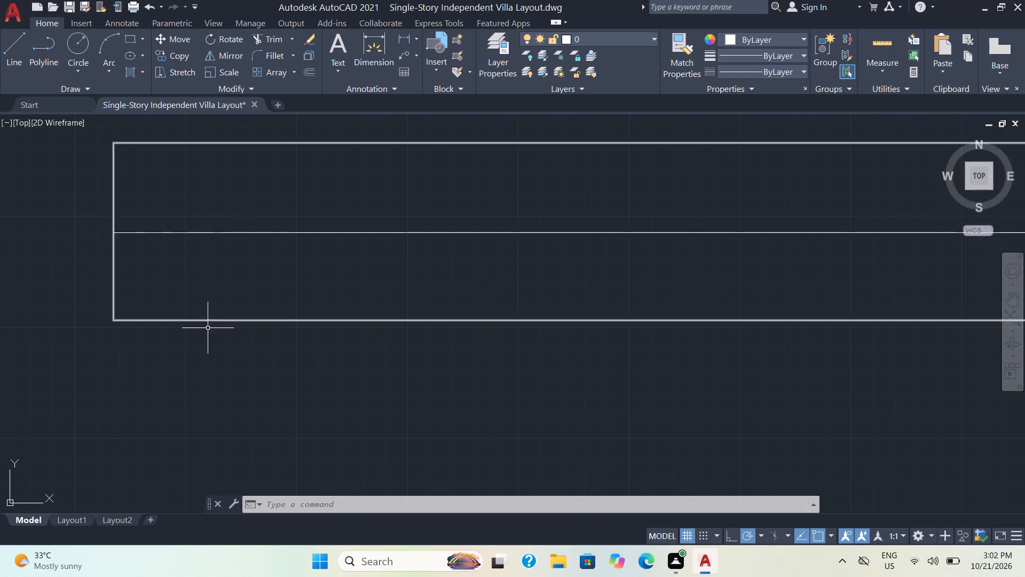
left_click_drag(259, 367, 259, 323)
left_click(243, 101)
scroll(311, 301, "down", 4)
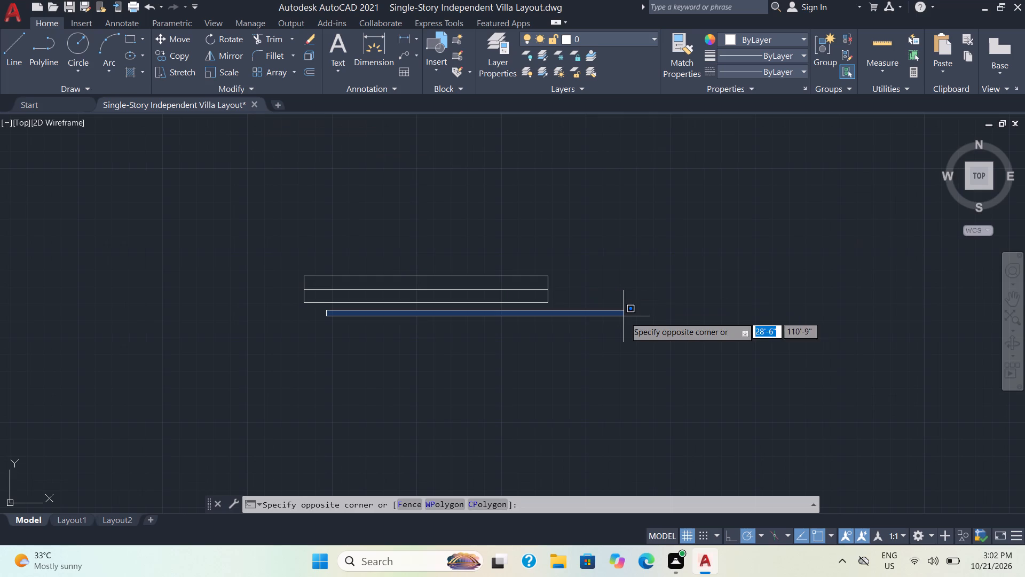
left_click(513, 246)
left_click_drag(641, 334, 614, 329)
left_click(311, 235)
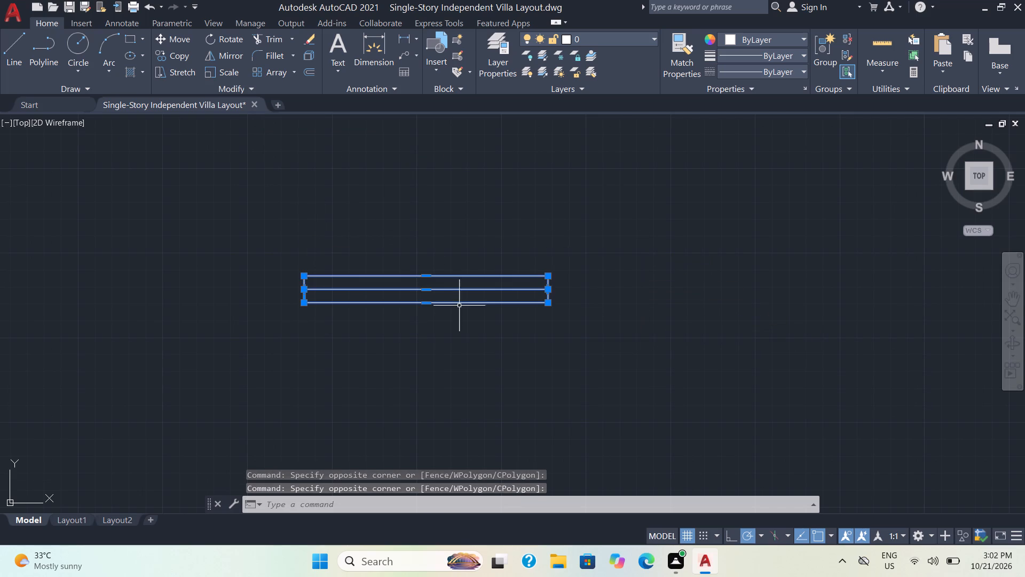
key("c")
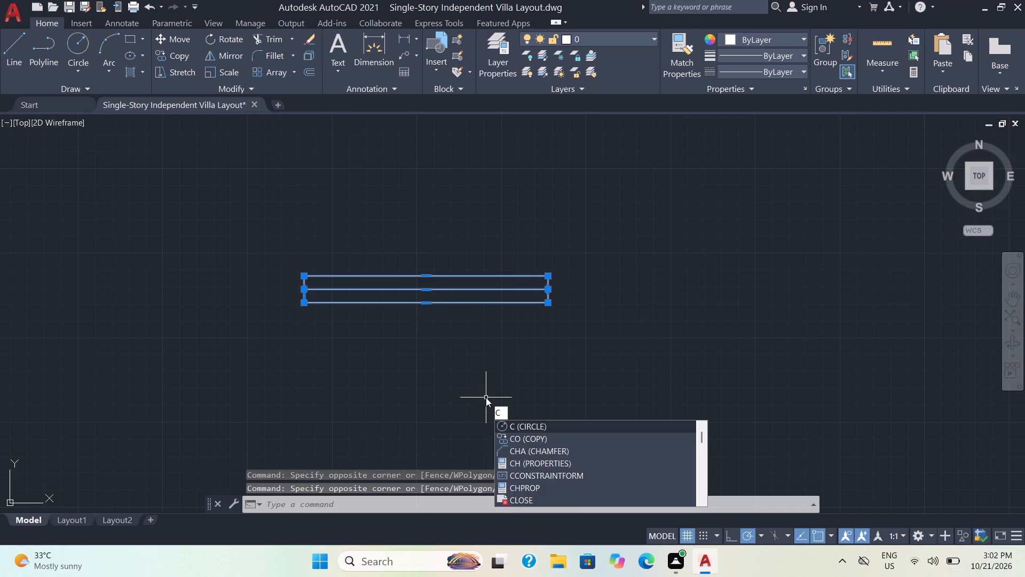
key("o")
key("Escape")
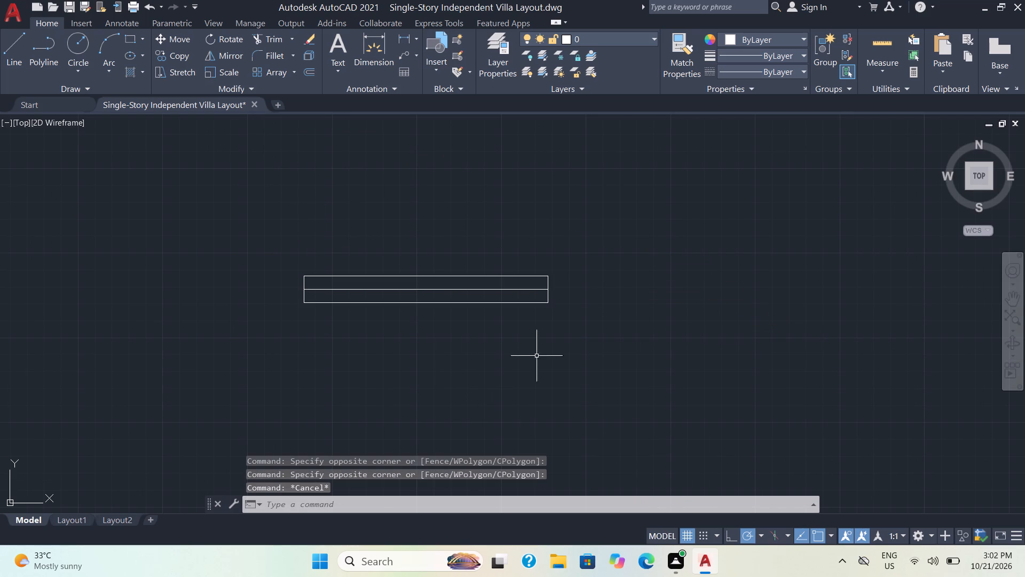
Copy the rectangle and its middle line from its lower east corner to the empty area southeast of the original.
left_click_drag(574, 356, 572, 333)
left_click(494, 229)
key("c")
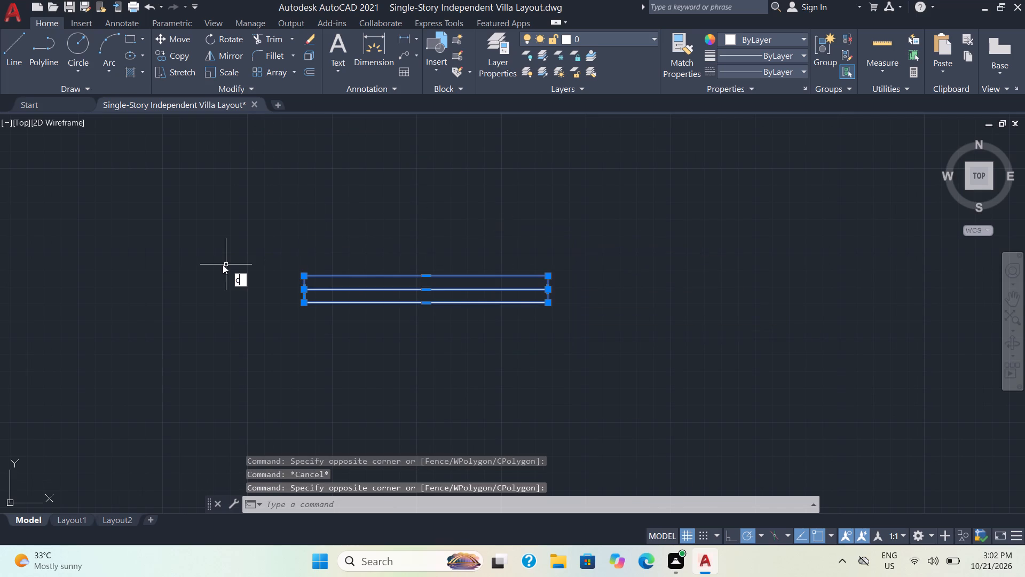
key("o")
key("Return")
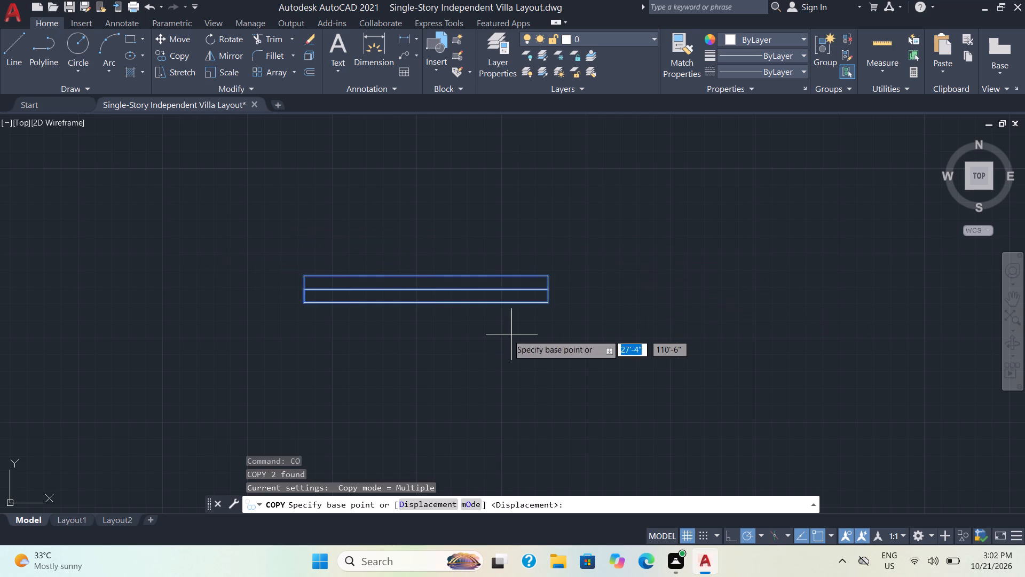
left_click(549, 302)
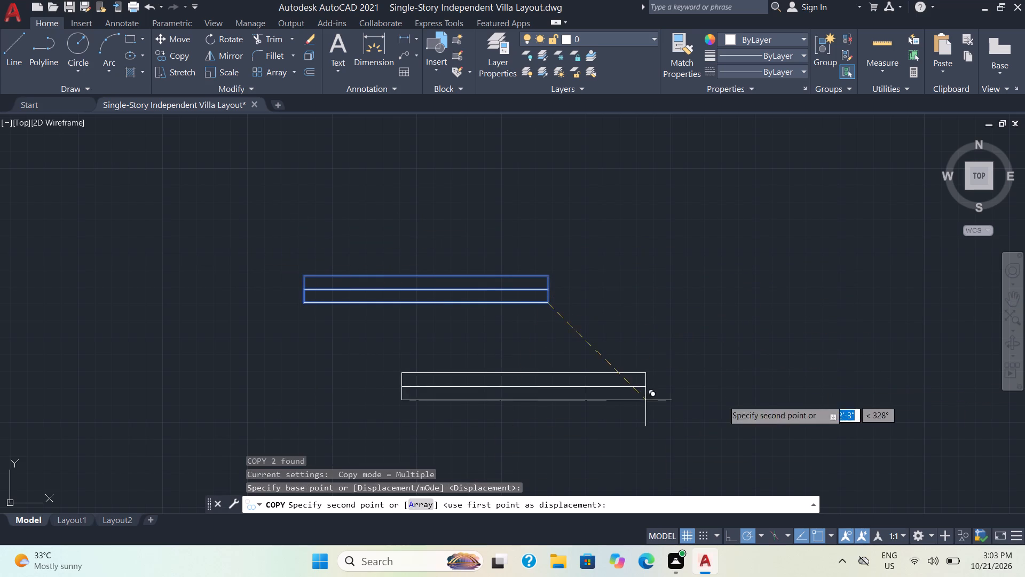
left_click(826, 394)
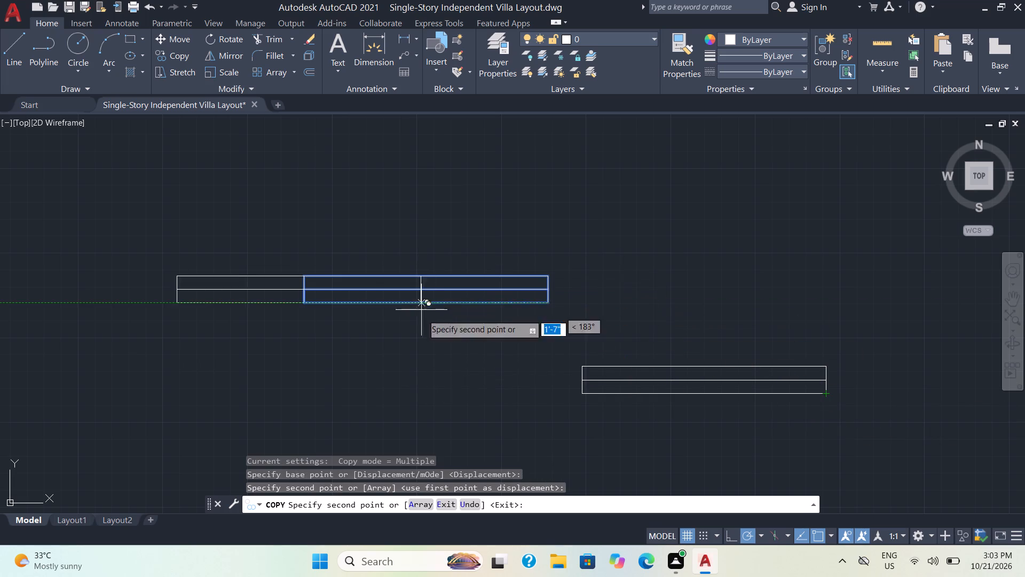
key("Escape")
Rotate the copied rectangle and middle line 90° counterclockwise about the midpoint of its east end.
scroll(872, 288, "down", 1)
middle_click_drag(864, 386, 788, 334)
scroll(792, 331, "down", 1)
left_click(794, 332)
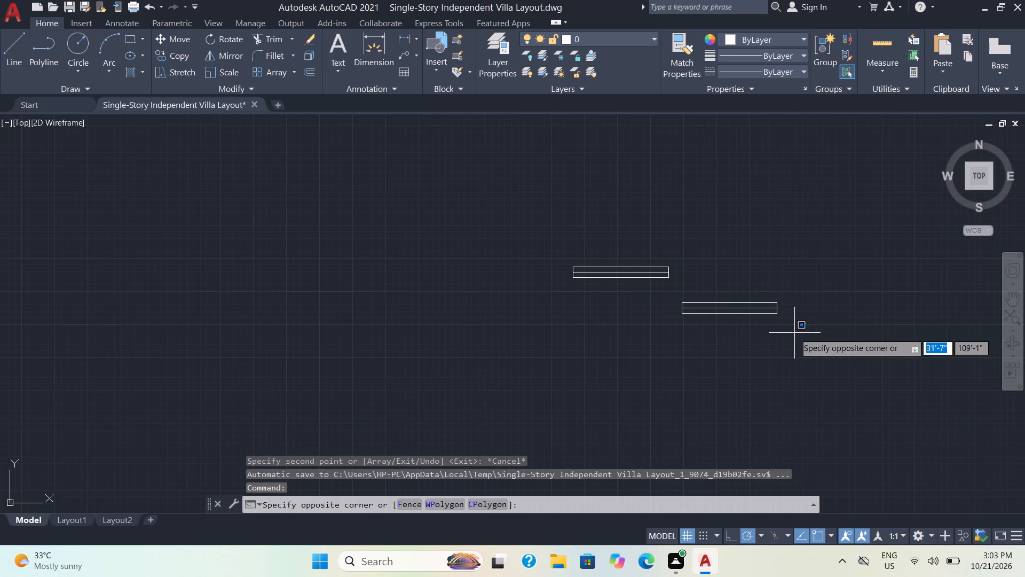
left_click(714, 274)
key("r")
key("o")
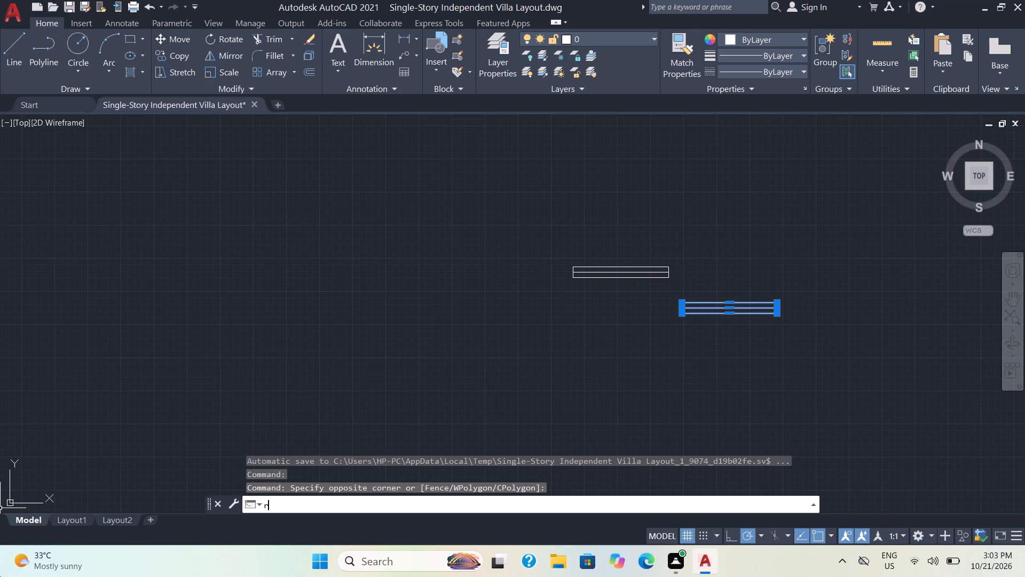
key("Return")
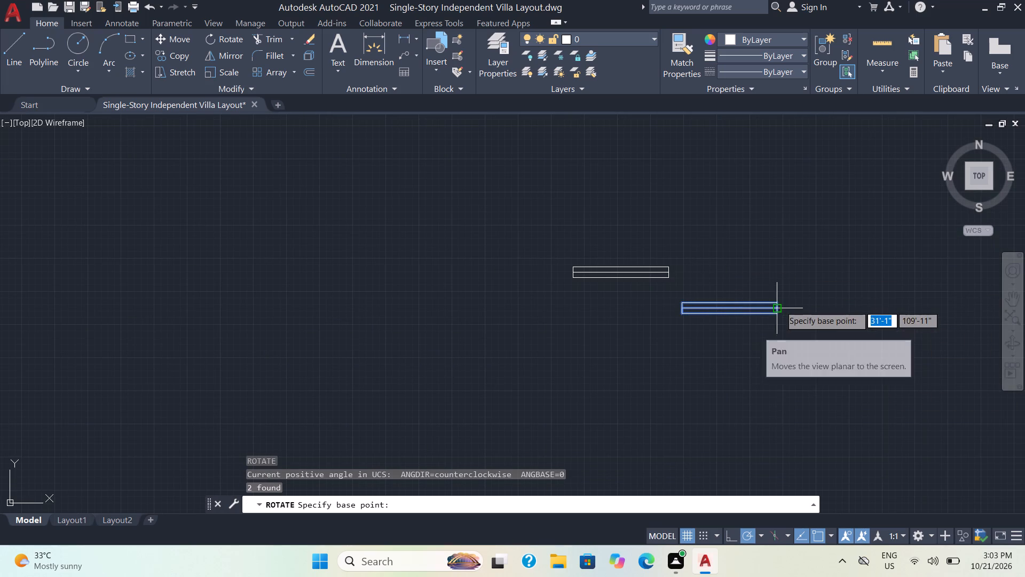
left_click(780, 306)
left_click(780, 259)
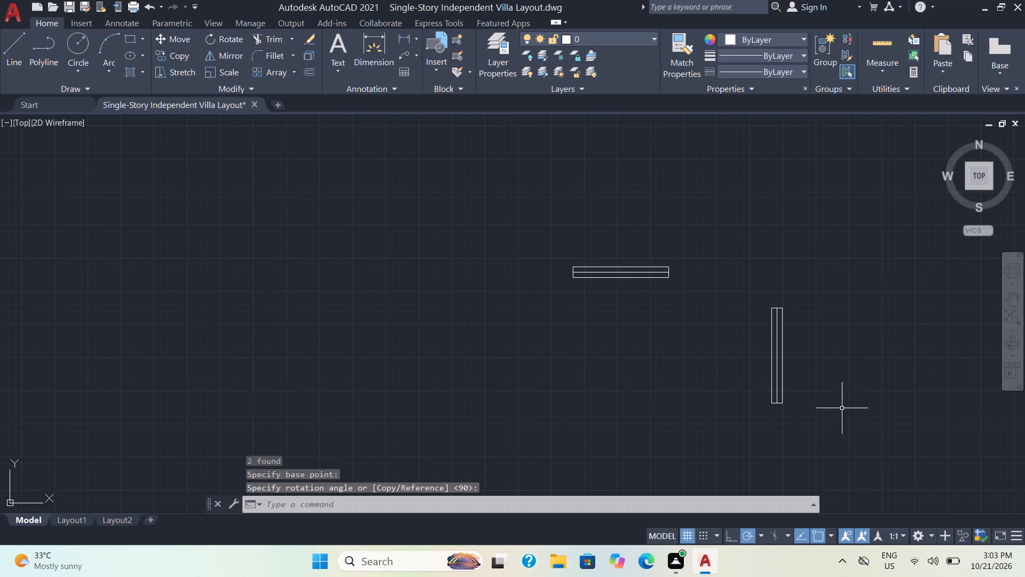
Copy the vertical rectangle and its middle line from its north end's midpoint into the west wall of the villa's southwest room.
left_click_drag(839, 418, 832, 419)
left_click(737, 284)
key("c")
key("o")
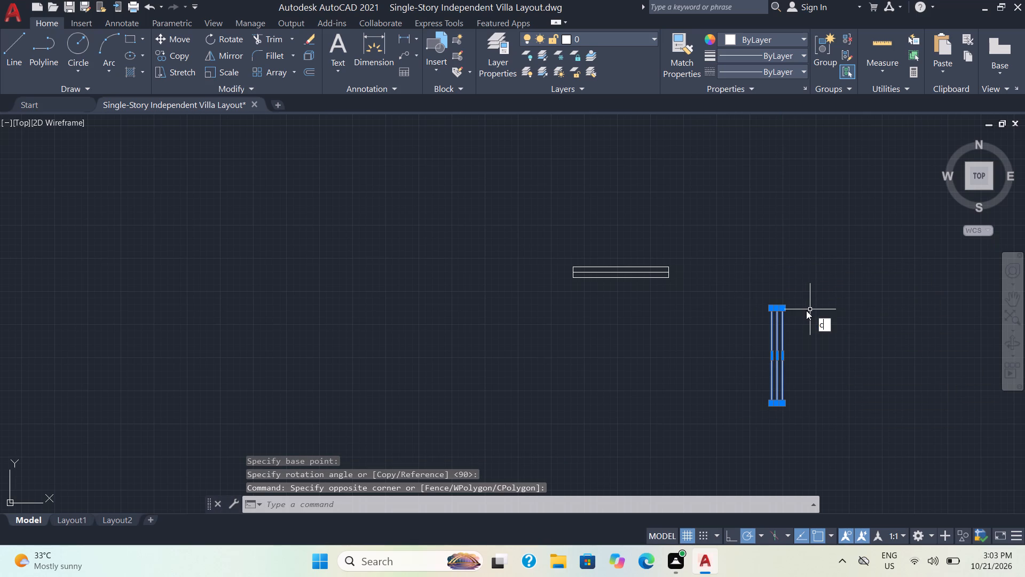
key("Return")
scroll(802, 321, "up", 2)
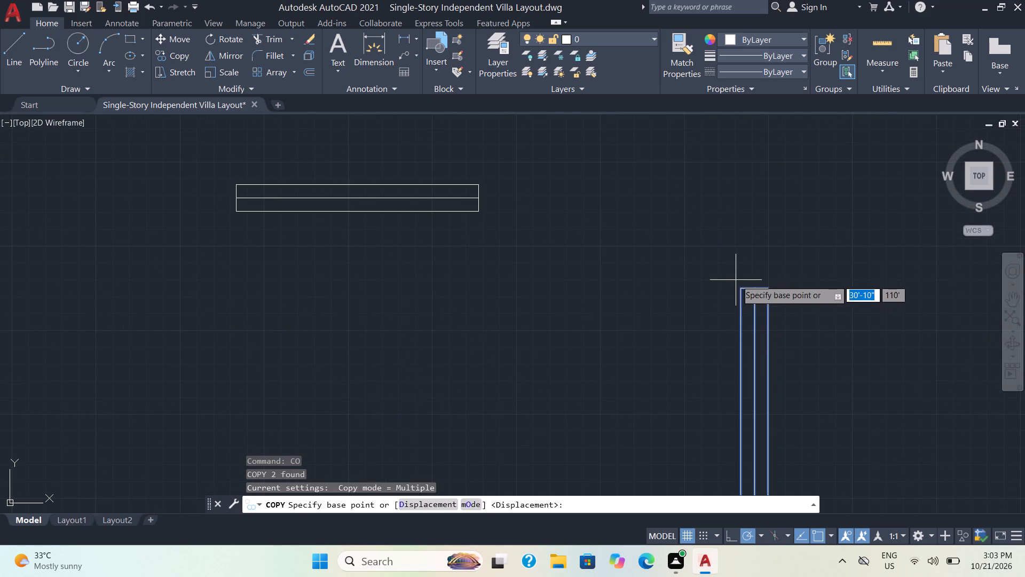
left_click(758, 287)
scroll(837, 306, "down", 5)
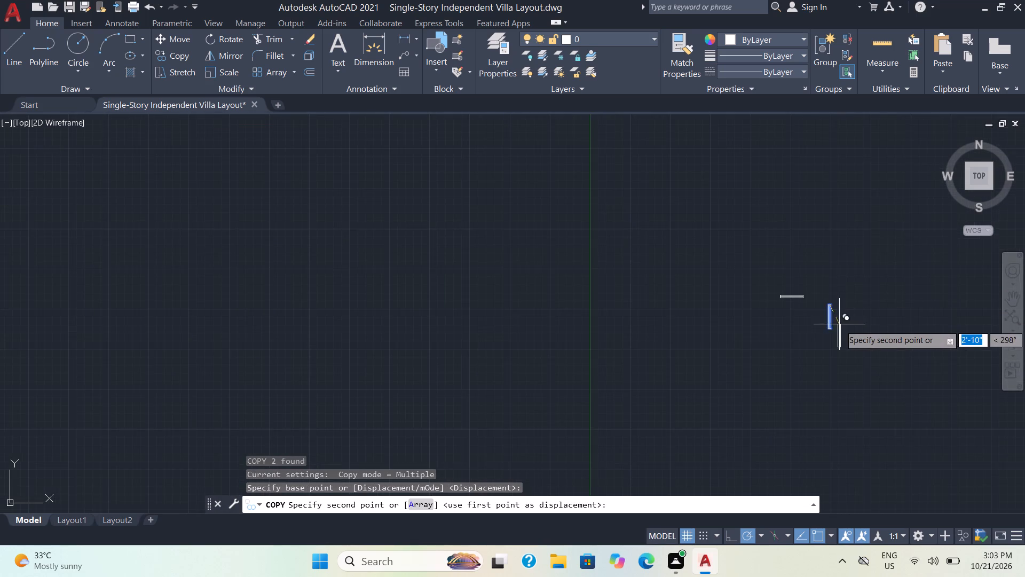
middle_click_drag(840, 325, 0, 215)
scroll(791, 284, "down", 2)
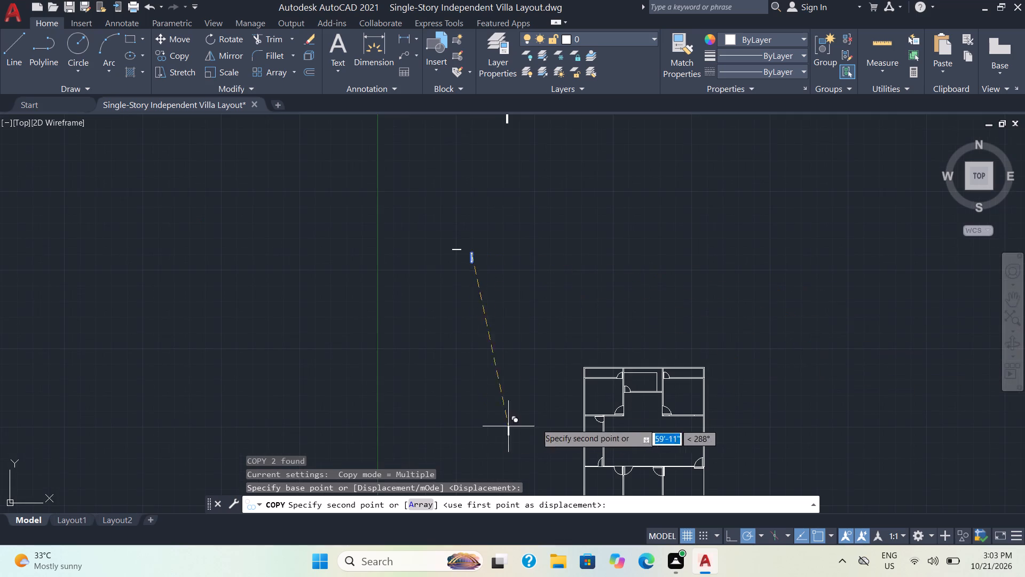
middle_click_drag(543, 420, 526, 83)
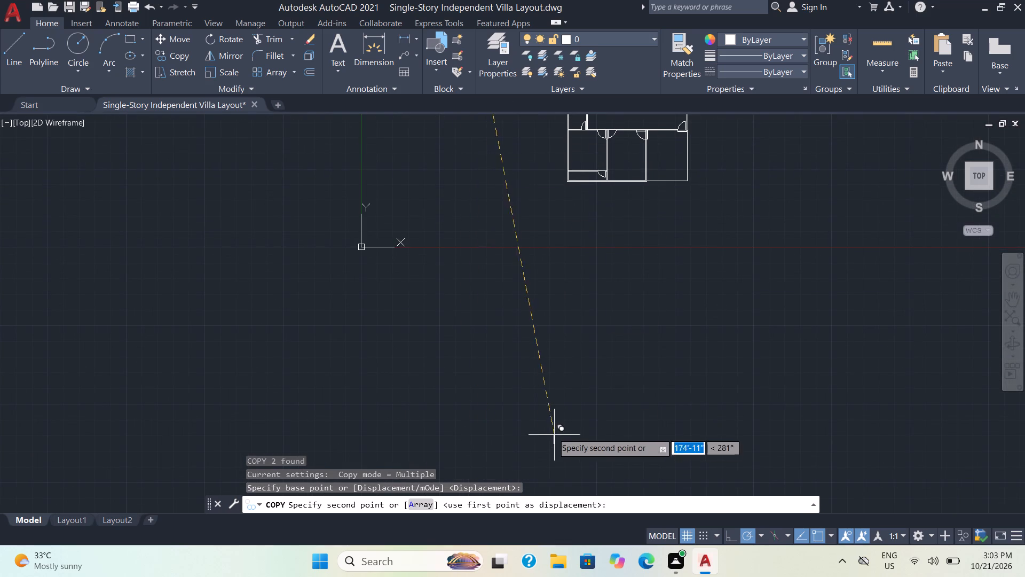
middle_click_drag(627, 170, 585, 317)
type("21")
scroll(561, 322, "up", 2)
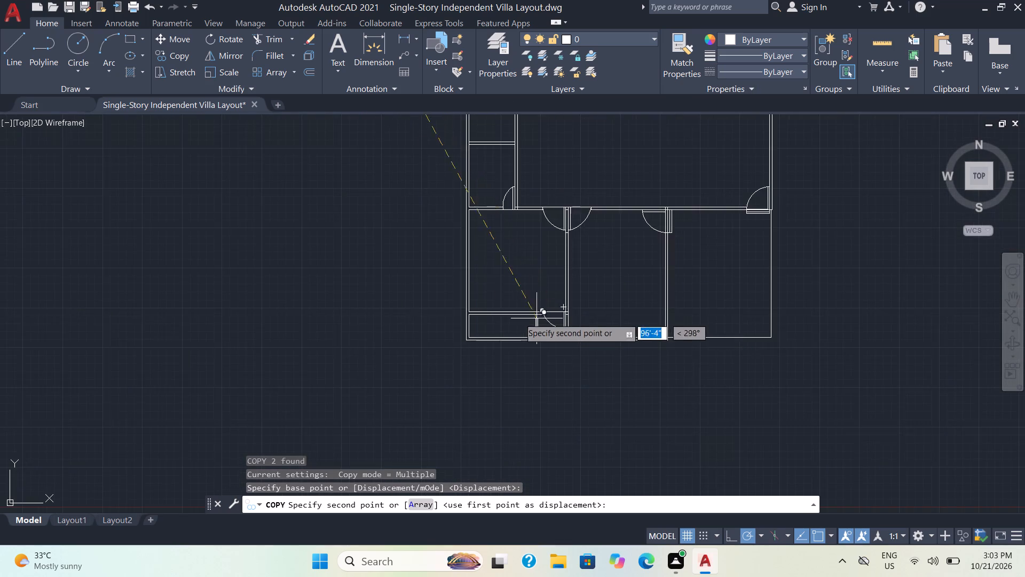
scroll(471, 313, "up", 3)
scroll(481, 196, "up", 1)
middle_click_drag(482, 198, 501, 330)
scroll(504, 325, "down", 3)
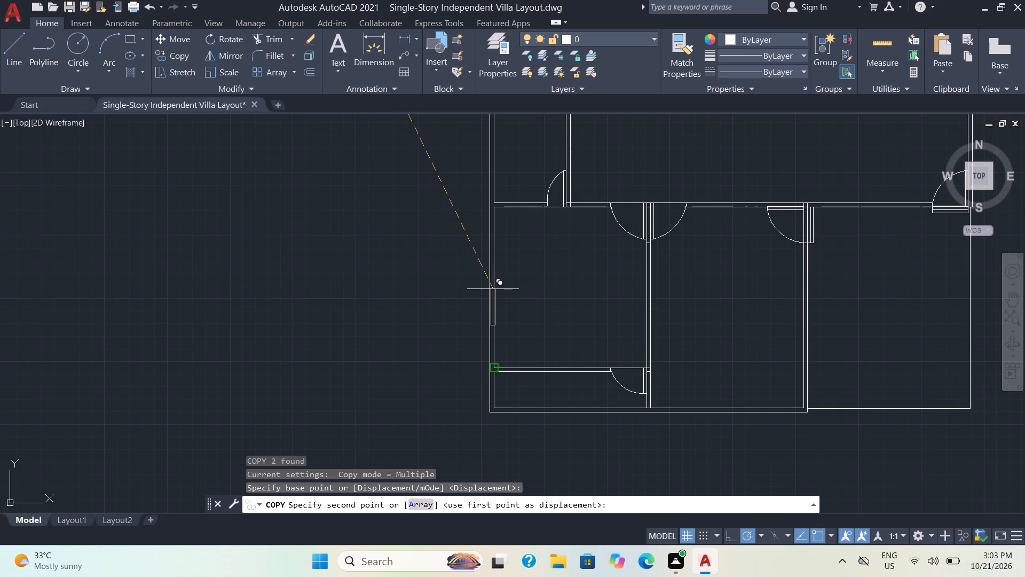
scroll(493, 289, "up", 4)
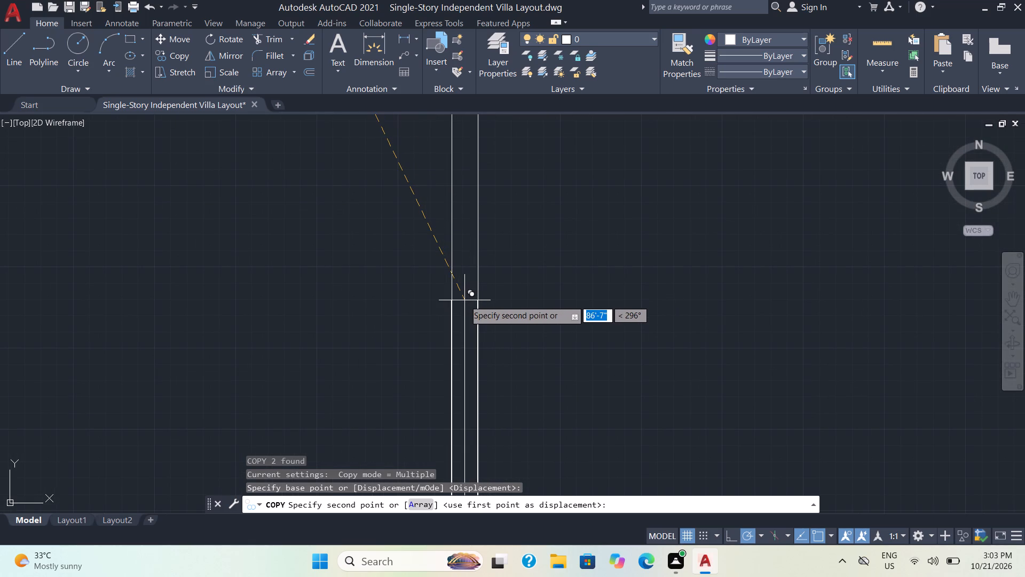
scroll(464, 300, "up", 2)
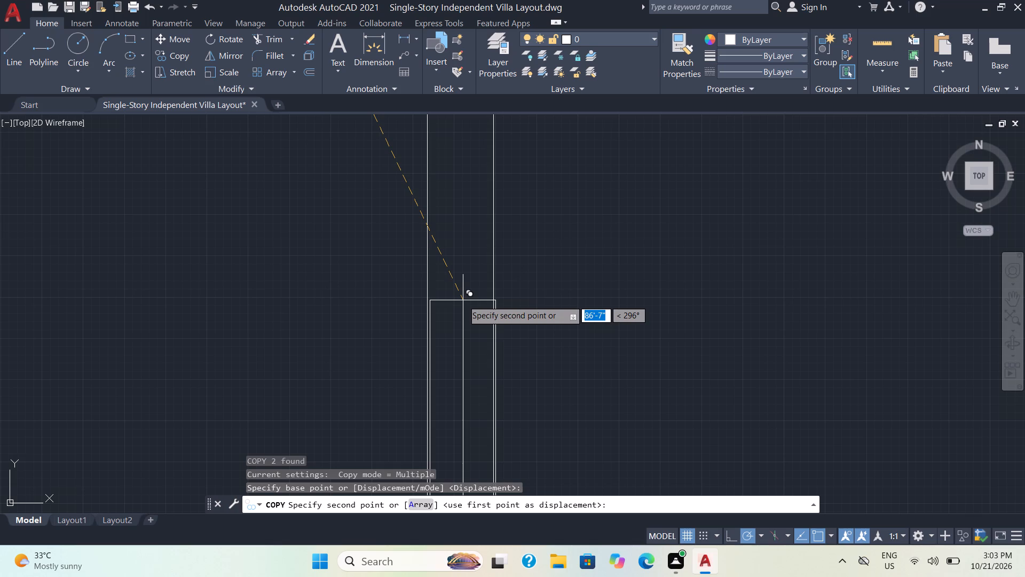
left_click(460, 303)
Place another copy of the vertical rectangle in the west wall of the southern small room on the villa's west side.
scroll(501, 298, "down", 3)
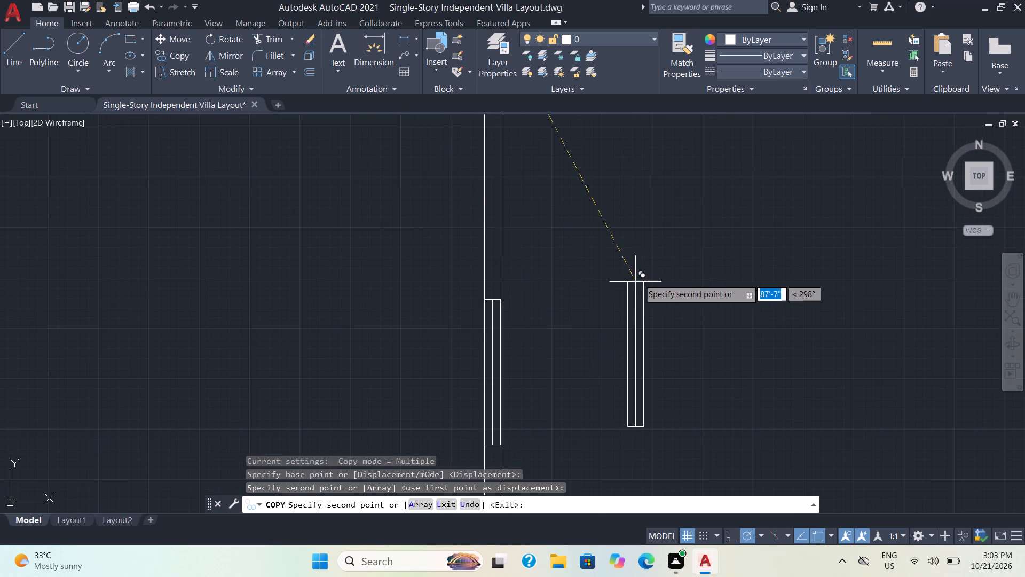
scroll(642, 268, "down", 2)
middle_click_drag(643, 268, 384, 447)
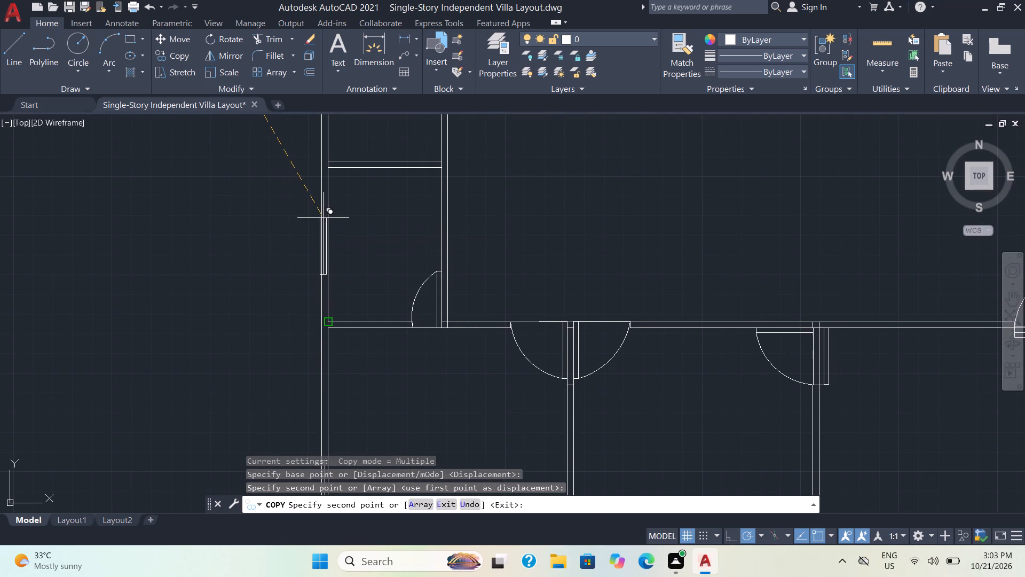
scroll(317, 241, "up", 2)
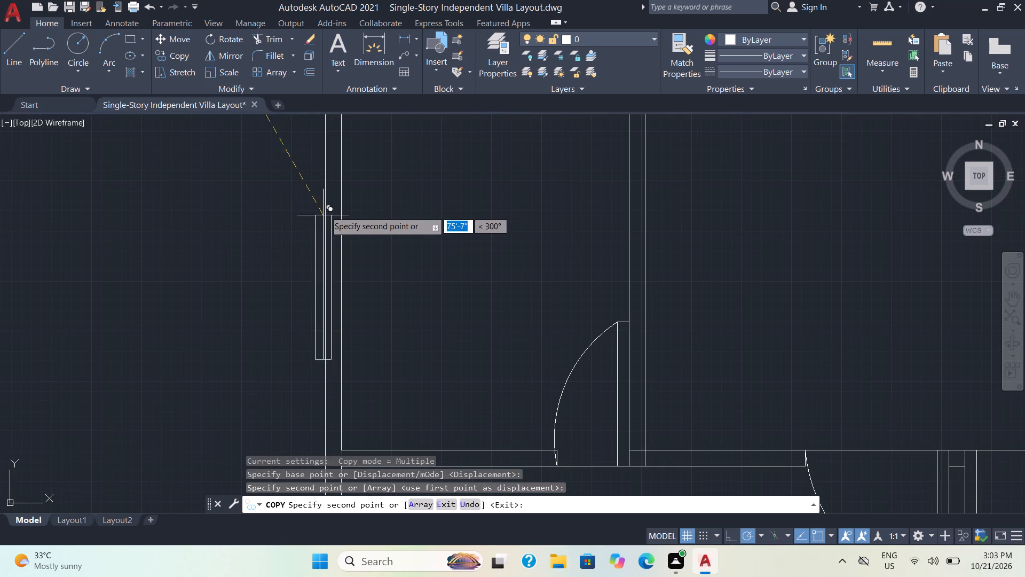
left_click(333, 200)
Place another copy of the vertical rectangle in the west wall of the northern small room on the villa's west side.
scroll(353, 197, "down", 2)
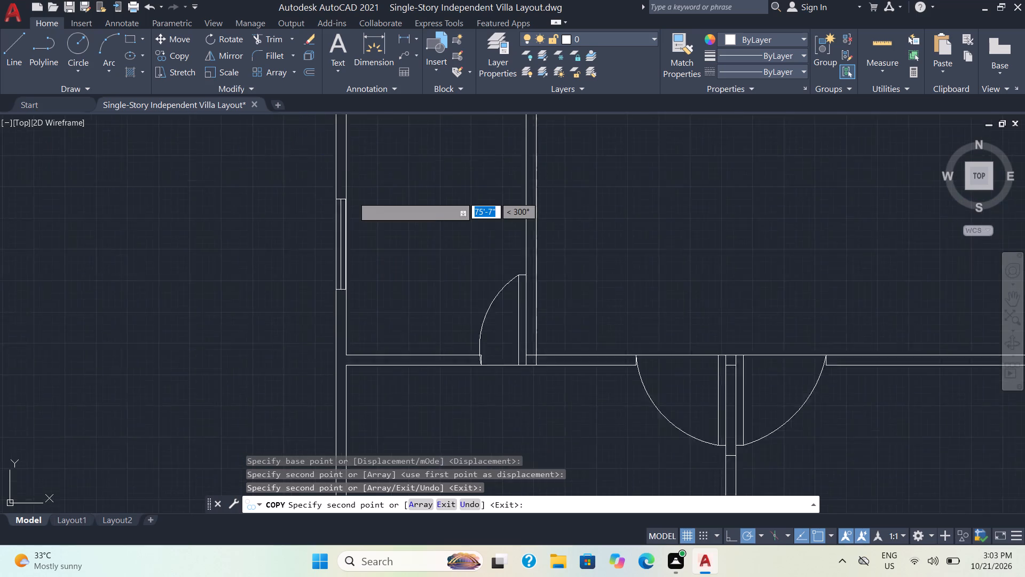
scroll(353, 197, "up", 5)
scroll(346, 197, "down", 3)
scroll(337, 193, "up", 3)
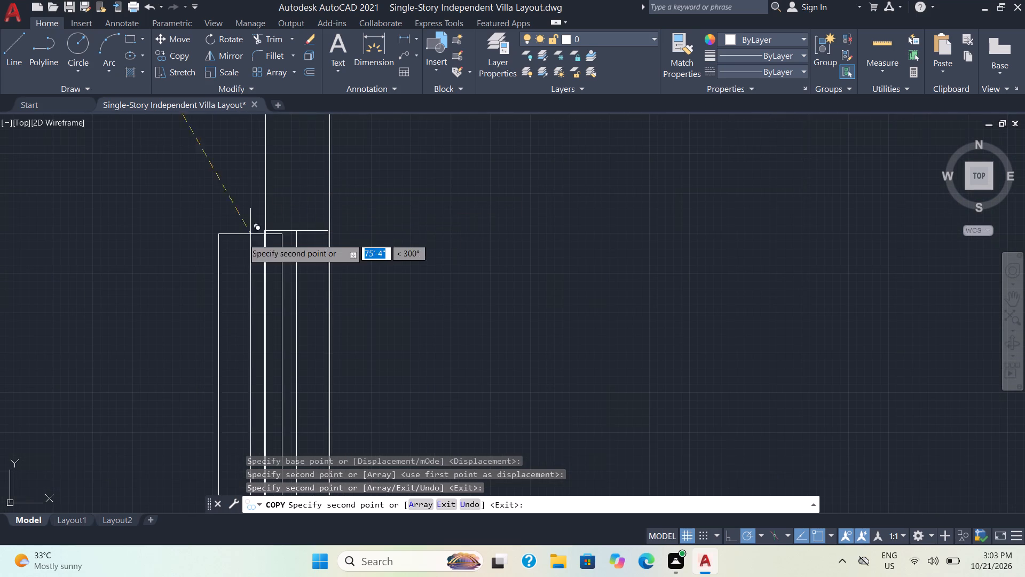
scroll(452, 213, "down", 2)
middle_click_drag(431, 198, 462, 371)
scroll(397, 184, "down", 2)
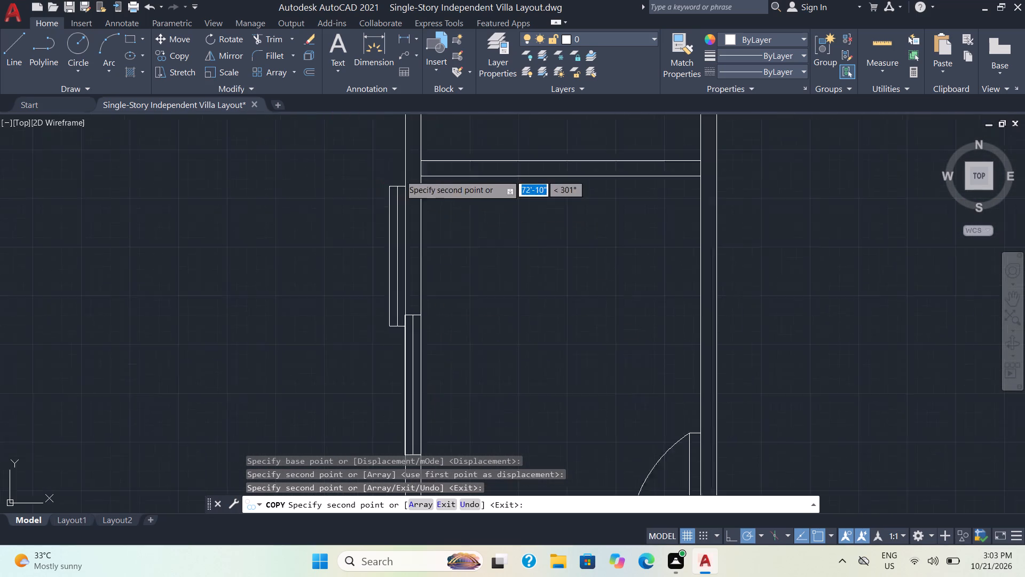
scroll(401, 171, "down", 1)
middle_click_drag(416, 134, 486, 376)
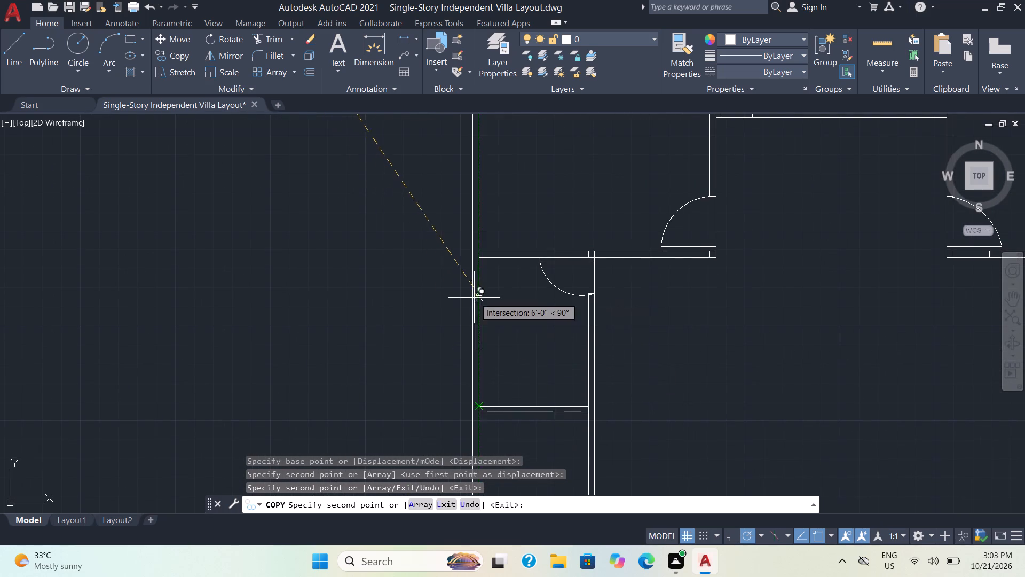
scroll(475, 298, "up", 5)
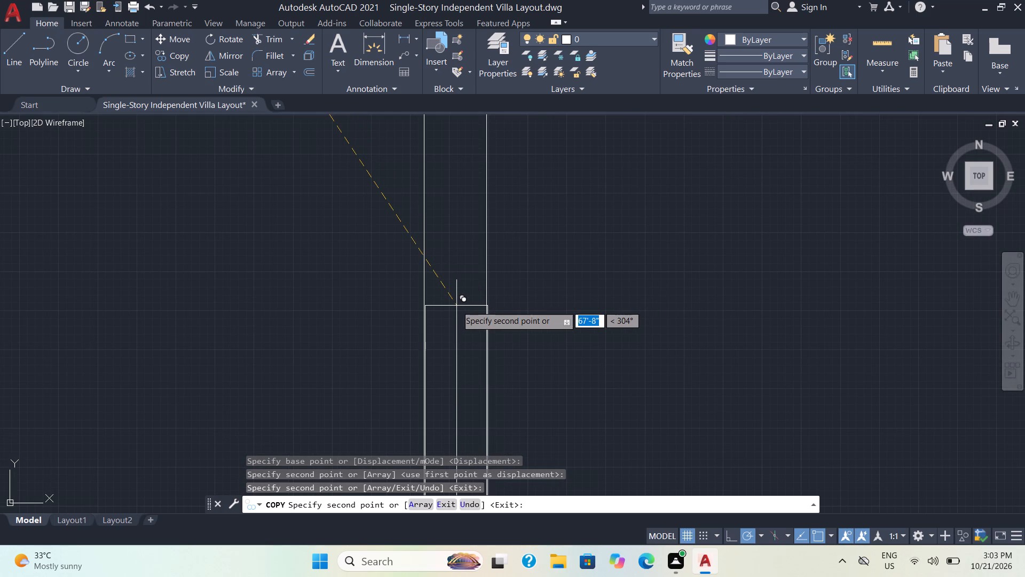
scroll(456, 306, "up", 2)
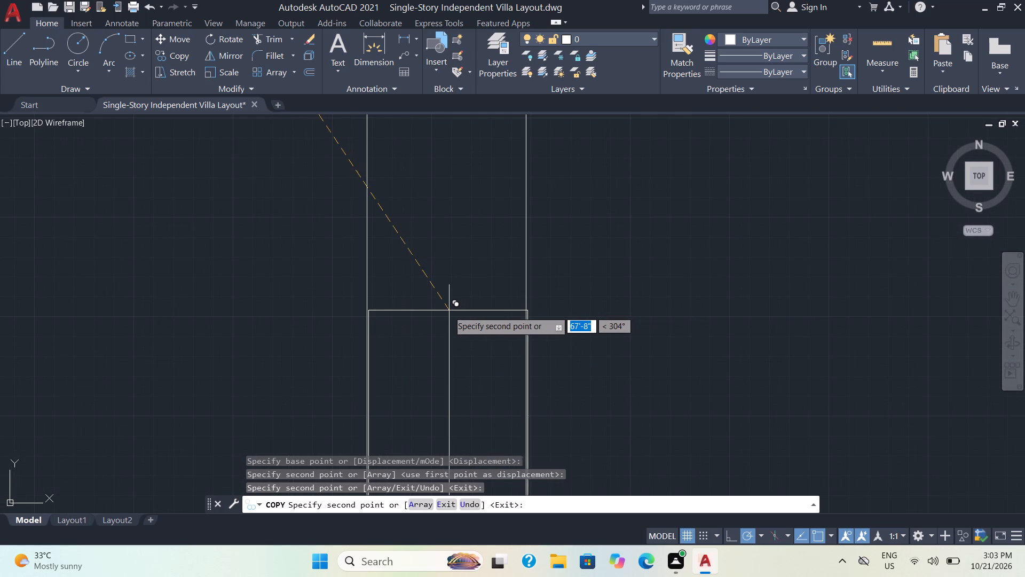
scroll(448, 310, "up", 1)
left_click(444, 312)
Place another copy of the vertical rectangle in the west wall of the villa's large northwest room.
scroll(461, 286, "down", 6)
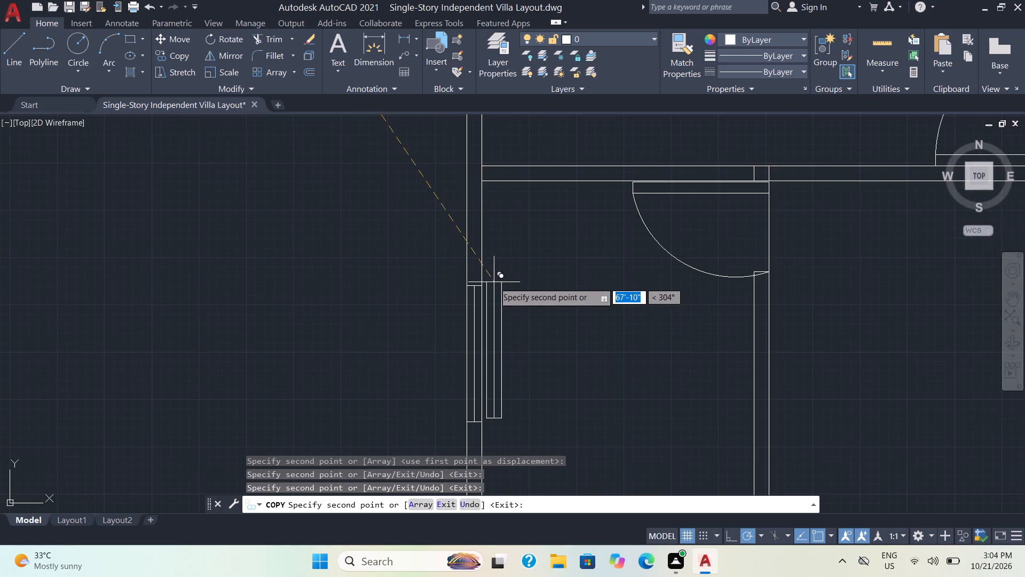
scroll(498, 267, "down", 3)
middle_click_drag(603, 313, 630, 428)
scroll(487, 261, "up", 3)
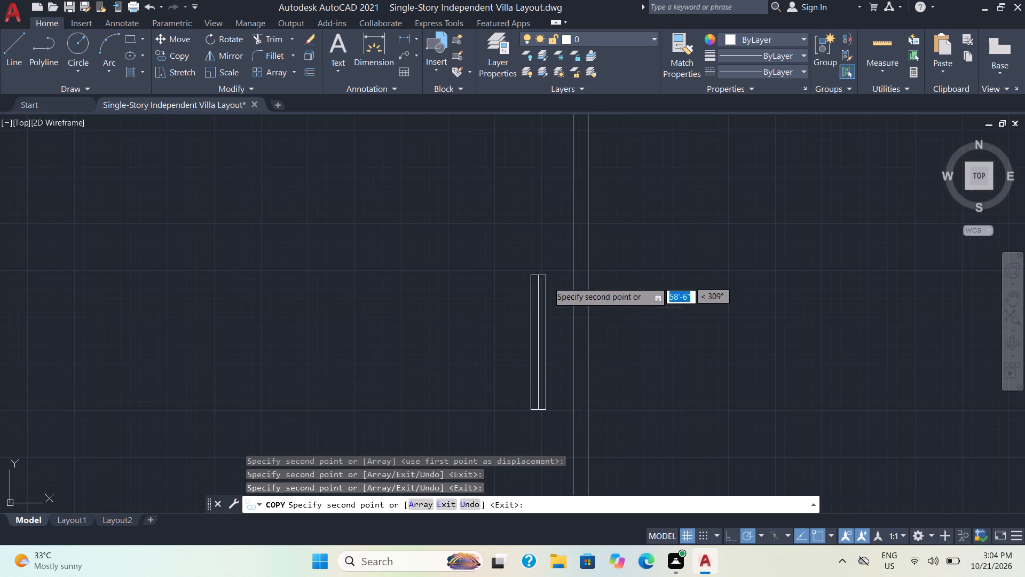
scroll(579, 290, "up", 3)
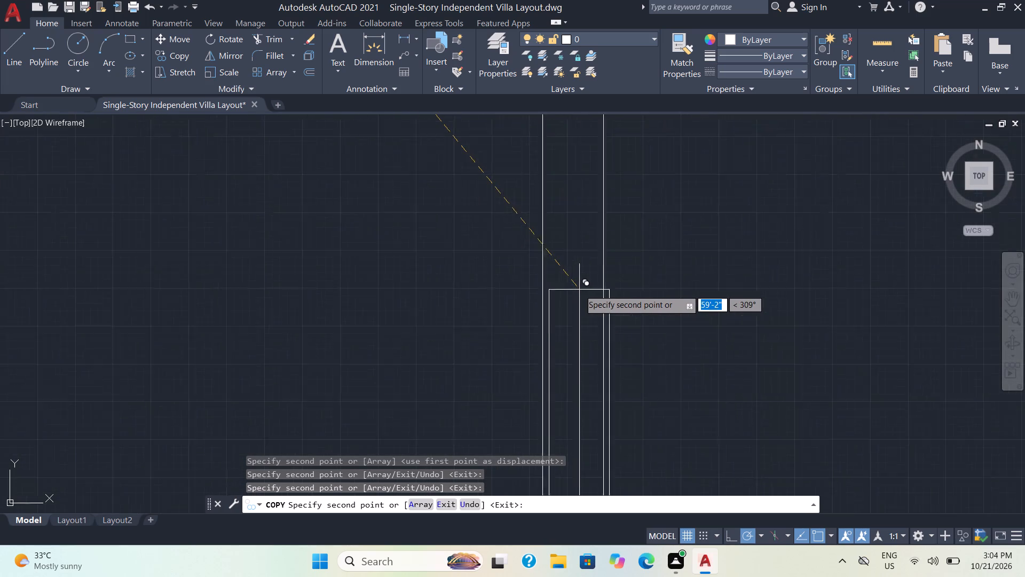
scroll(579, 290, "up", 3)
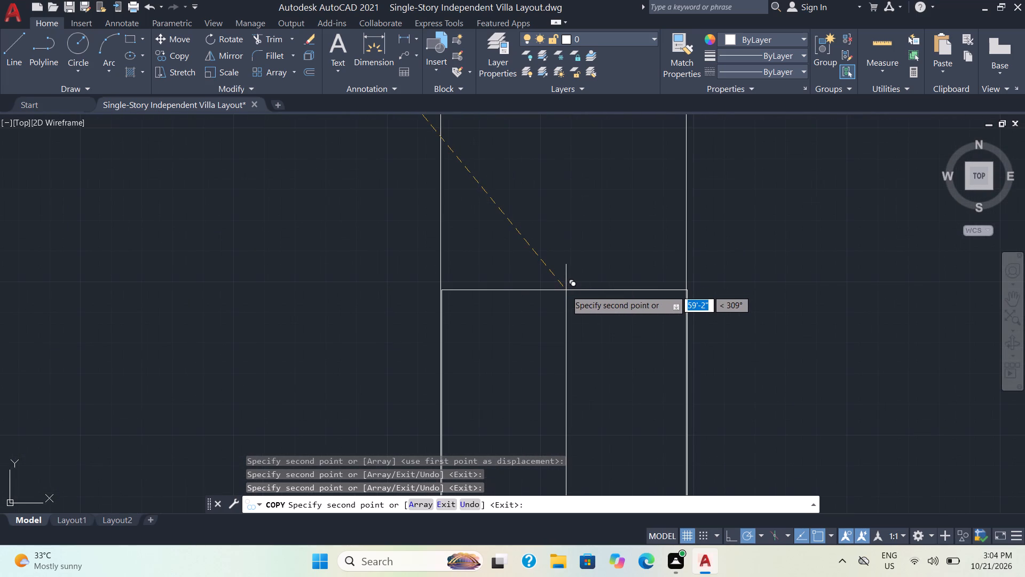
left_click(566, 290)
Place another copy of the vertical rectangle in the east wall of the villa's large northeast room.
scroll(643, 280, "down", 6)
scroll(728, 311, "down", 4)
middle_click_drag(755, 282, 203, 284)
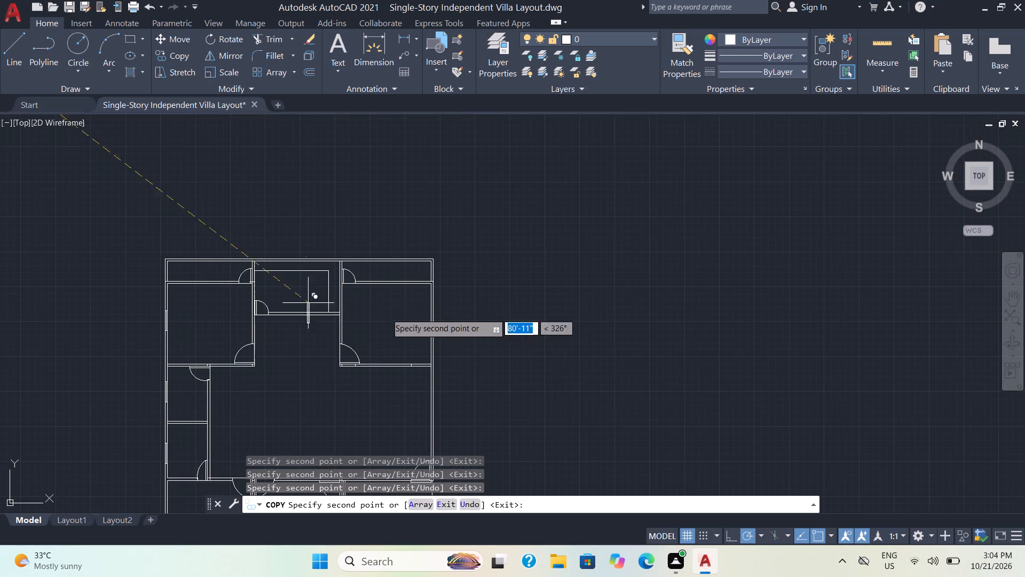
scroll(443, 301, "up", 1)
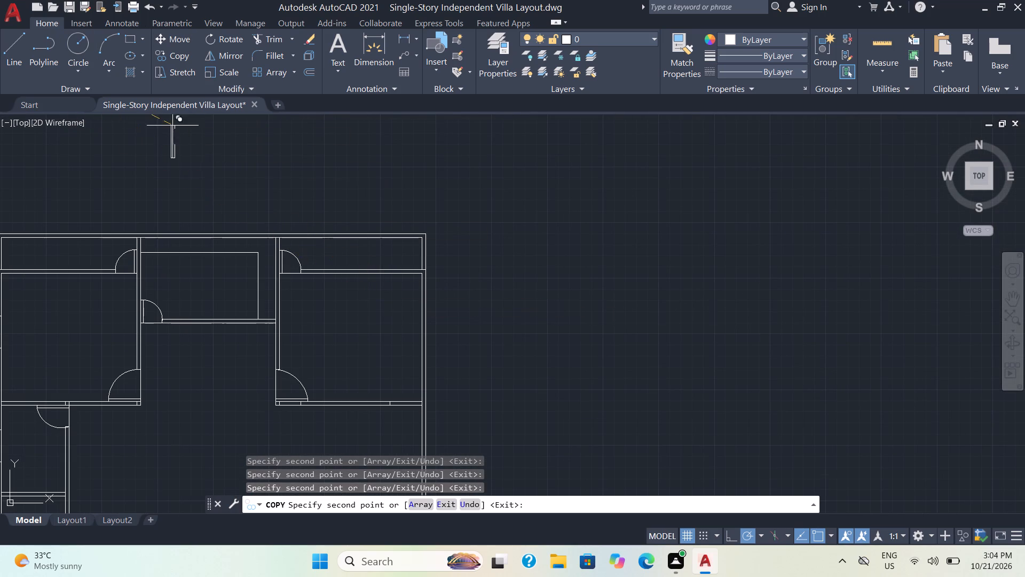
scroll(424, 339, "up", 3)
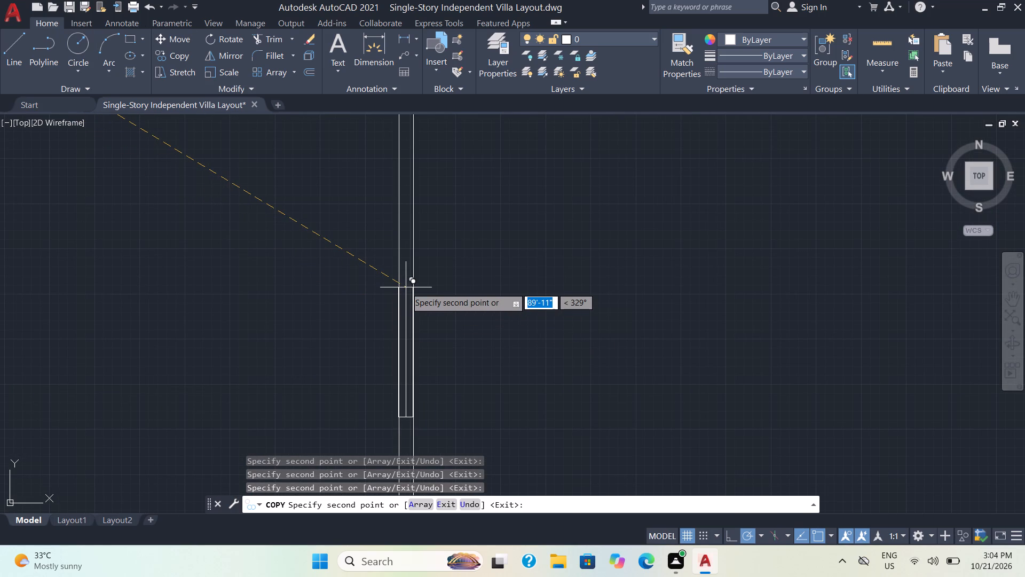
scroll(406, 287, "up", 4)
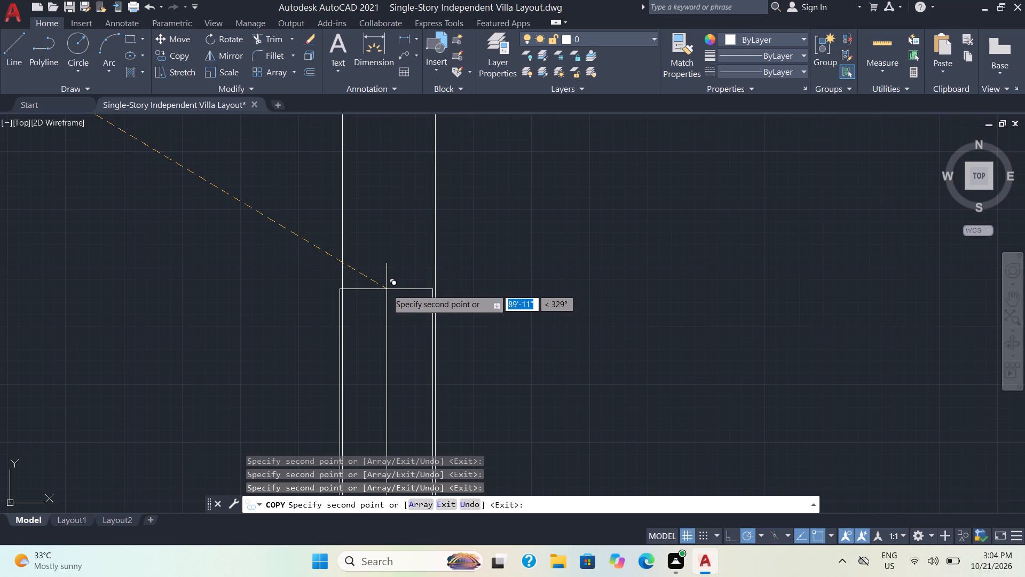
left_click(390, 288)
Place a last copy of the vertical rectangle in the central hall's east wall, north of the corner door, and end the Copy command.
scroll(405, 298, "down", 6)
scroll(473, 412, "down", 4)
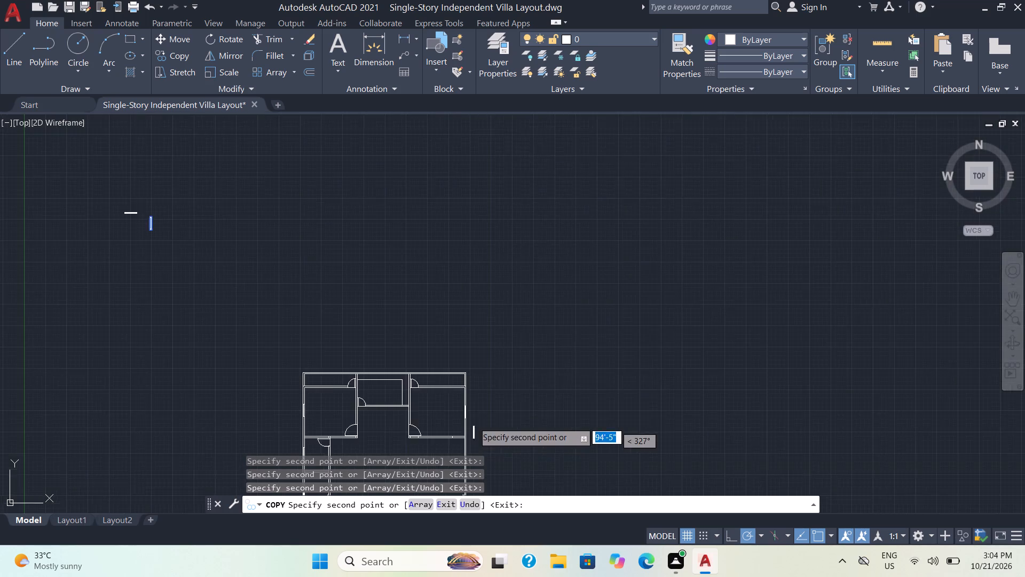
middle_click_drag(477, 413, 479, 238)
scroll(471, 313, "up", 5)
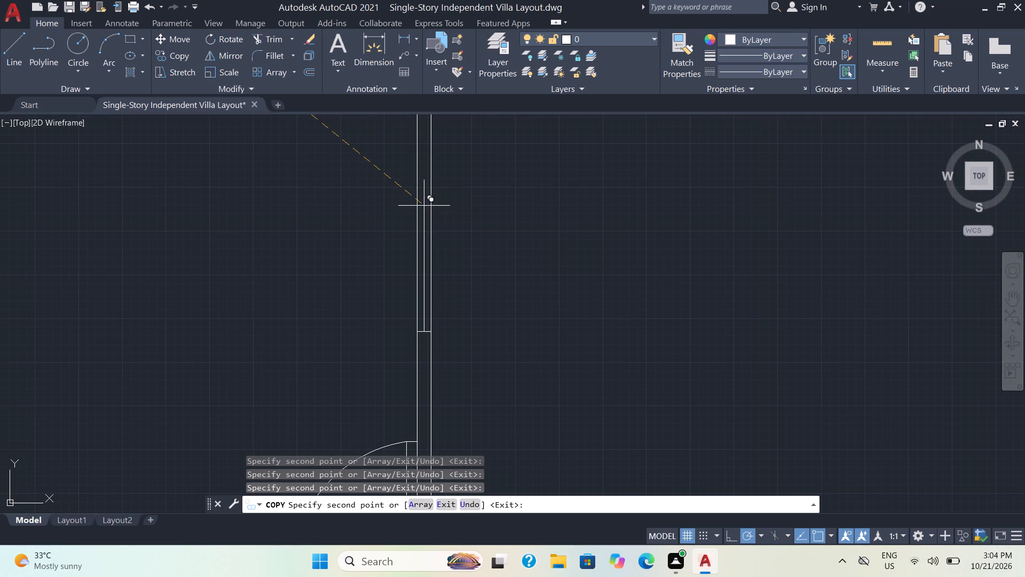
scroll(424, 205, "up", 4)
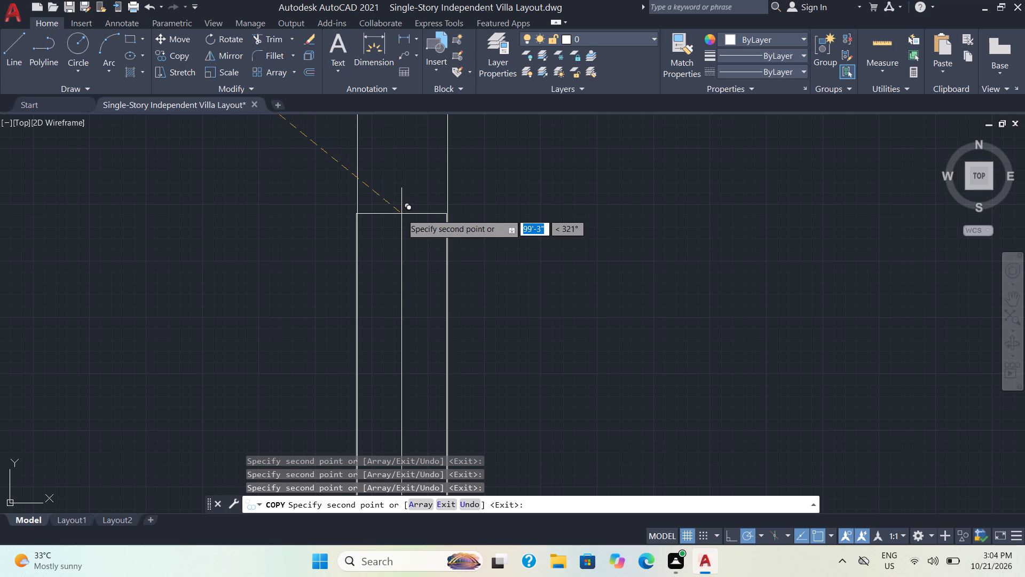
scroll(402, 213, "up", 2)
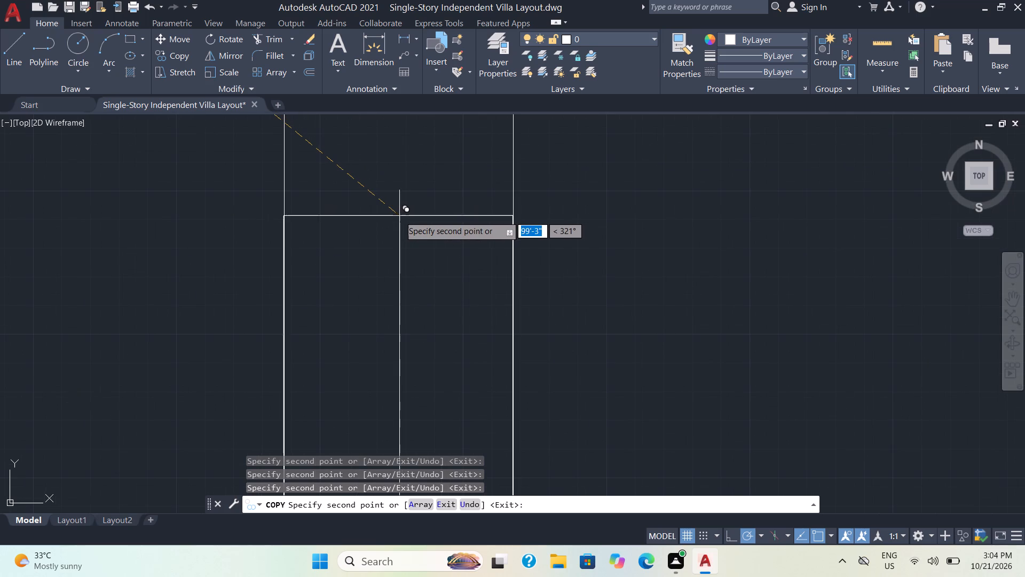
left_click(399, 216)
scroll(406, 213, "down", 5)
scroll(522, 378, "down", 4)
middle_click_drag(522, 380, 554, 161)
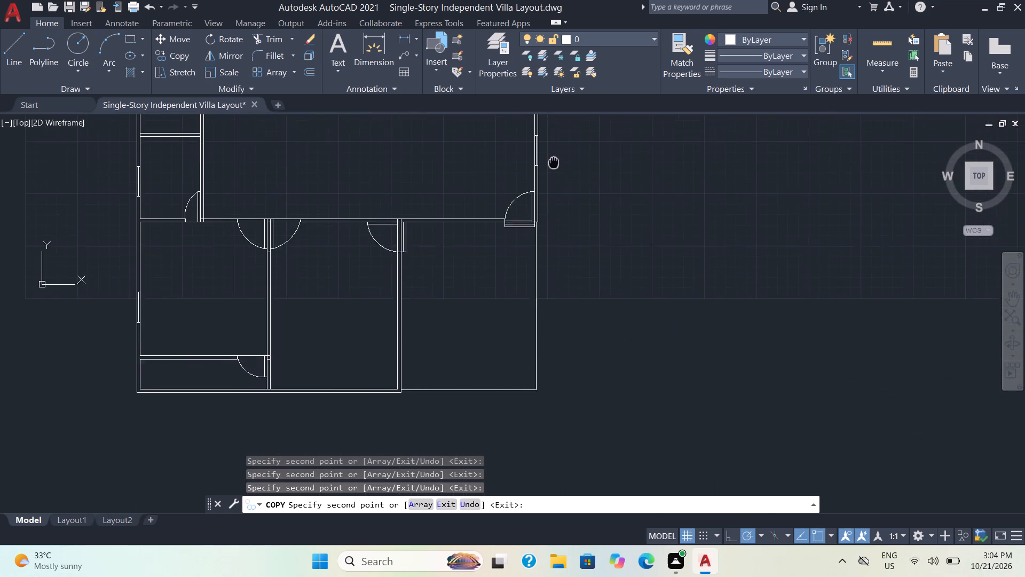
middle_click_drag(554, 161, 545, 228)
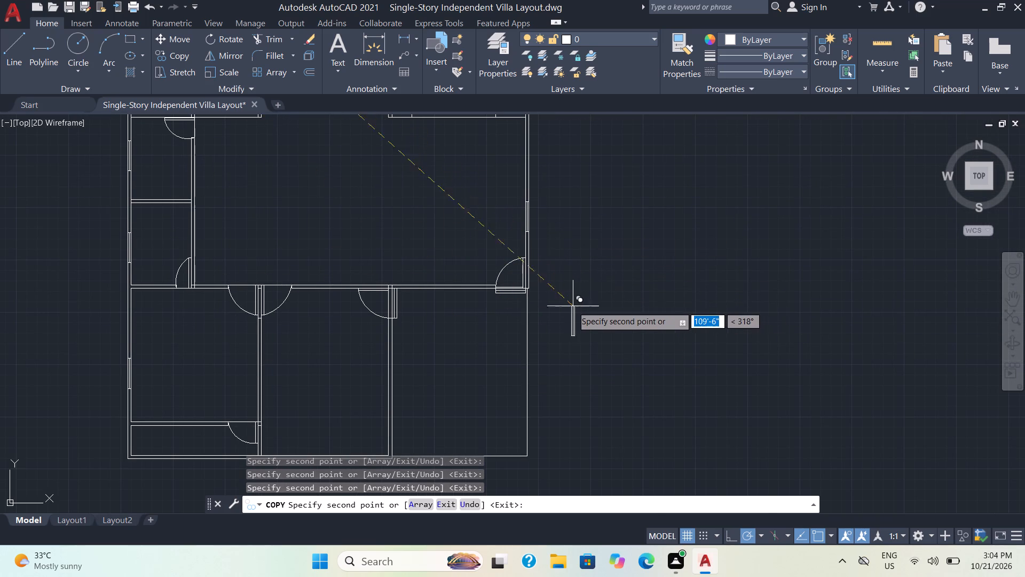
key("Escape")
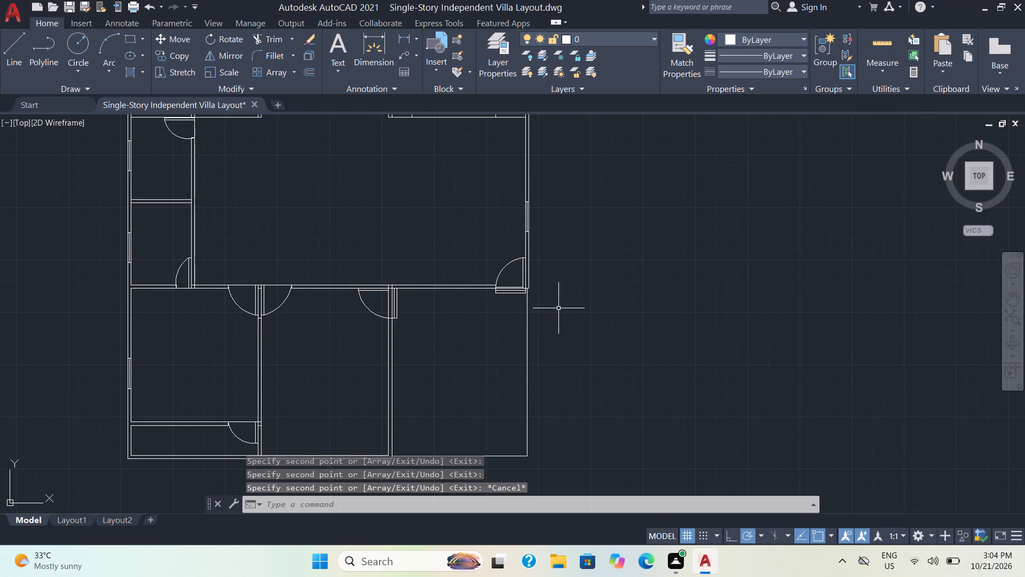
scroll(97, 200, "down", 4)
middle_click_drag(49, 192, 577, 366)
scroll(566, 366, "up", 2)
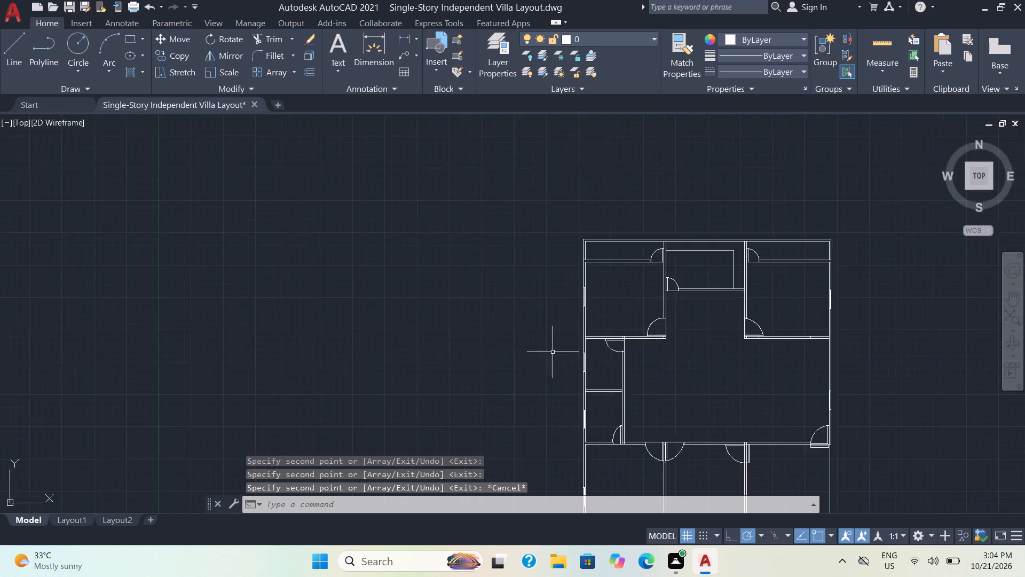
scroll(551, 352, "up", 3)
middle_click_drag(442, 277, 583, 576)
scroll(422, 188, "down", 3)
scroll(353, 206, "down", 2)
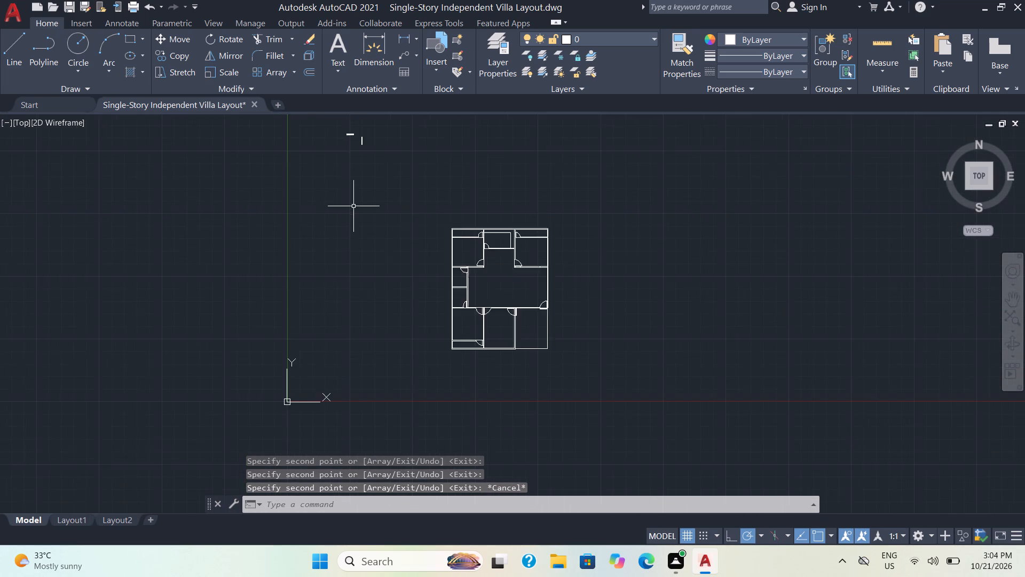
Copy the horizontal rectangle and its middle line by its west-end midpoint into the north wall of the villa's central north room.
middle_click_drag(353, 182, 393, 329)
scroll(393, 329, "up", 4)
left_click(392, 212)
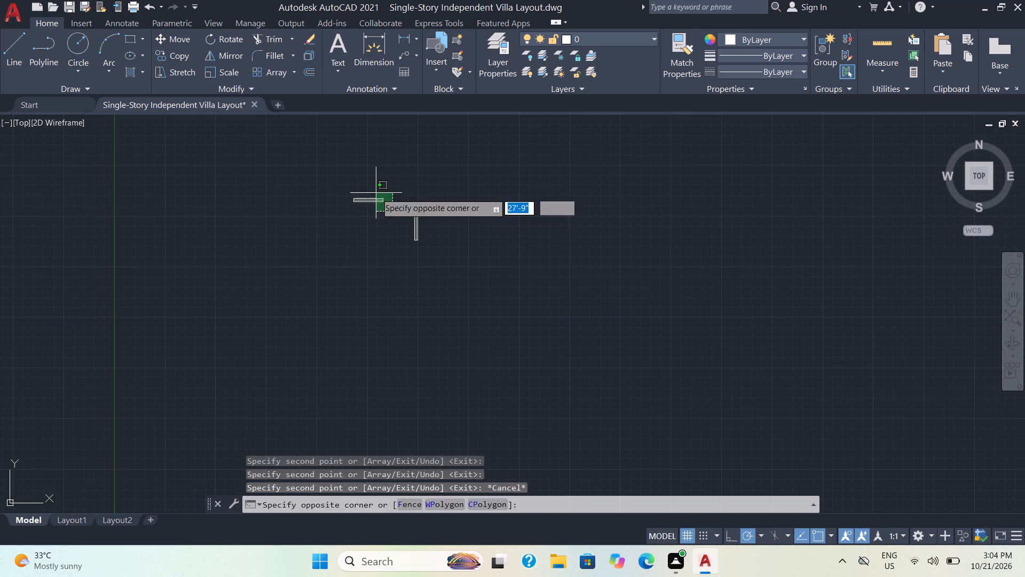
left_click(344, 184)
type("co")
key("Return")
scroll(303, 225, "down", 4)
scroll(360, 226, "up", 2)
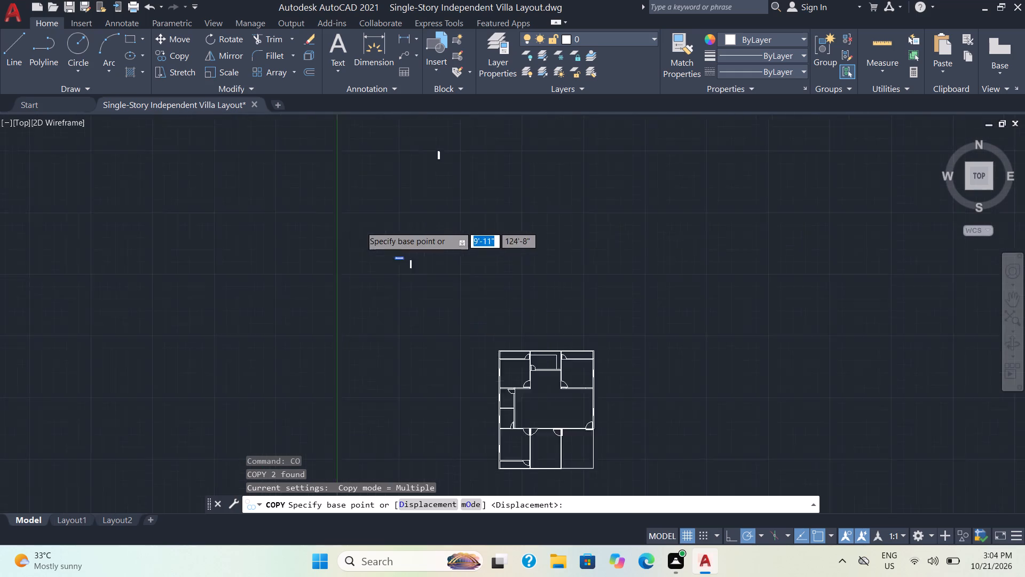
scroll(360, 226, "up", 5)
middle_click_drag(515, 389, 365, 17)
scroll(515, 389, "down", 1)
scroll(637, 316, "up", 2)
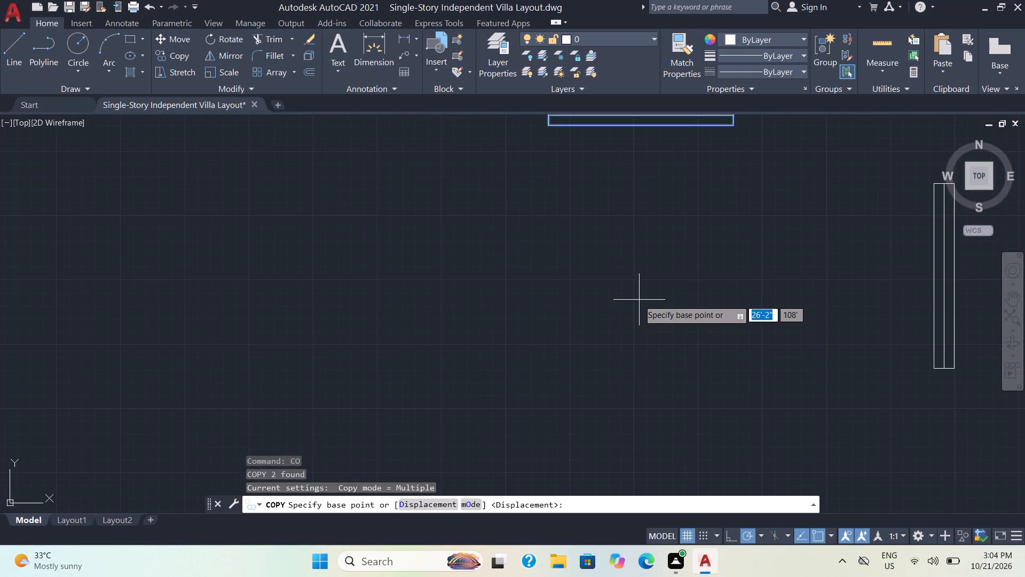
middle_click_drag(599, 247, 549, 368)
scroll(514, 260, "up", 3)
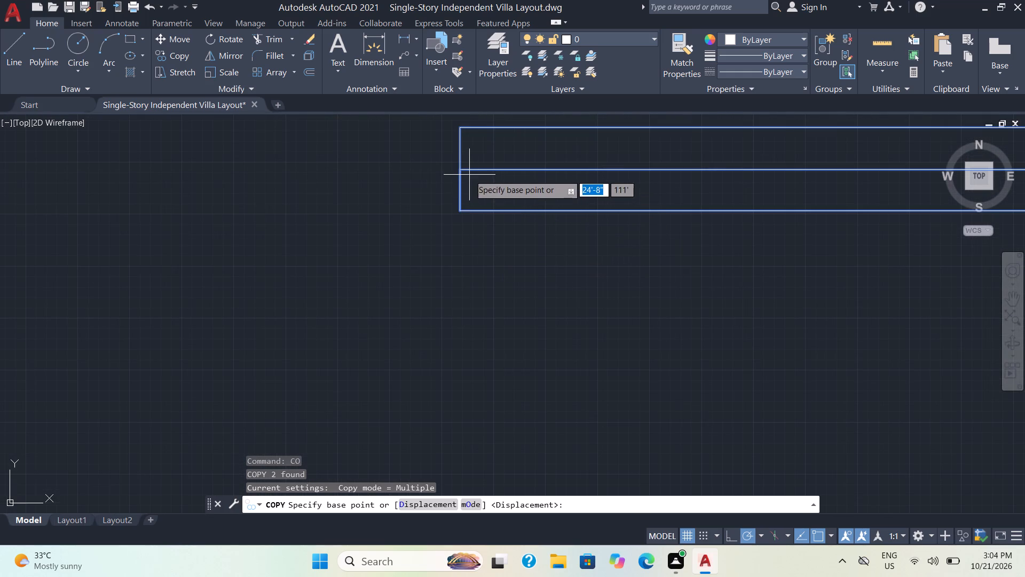
left_click(463, 168)
scroll(631, 300, "down", 5)
scroll(718, 399, "down", 2)
middle_click_drag(718, 399, 399, 300)
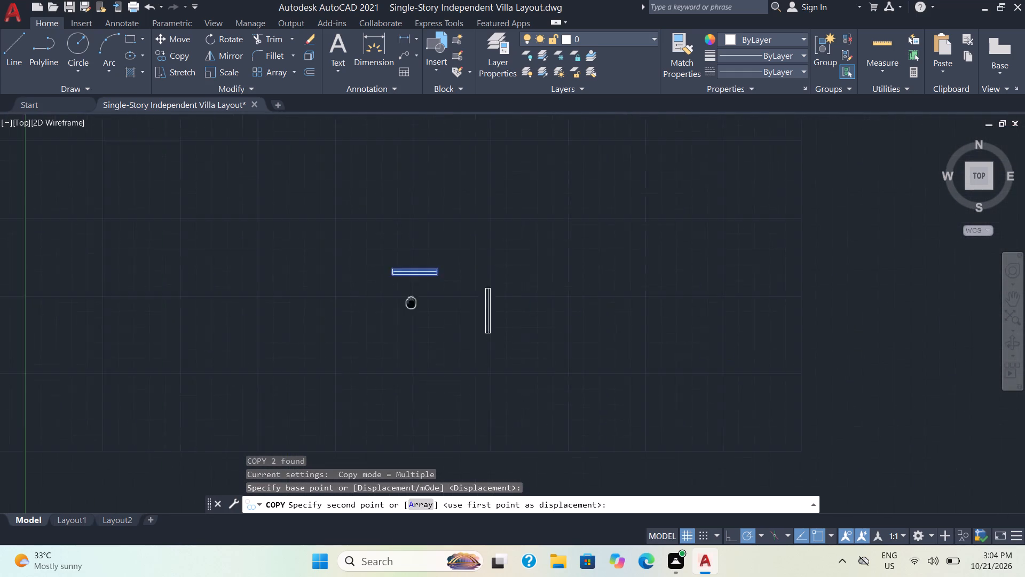
middle_click_drag(399, 300, 91, 173)
scroll(268, 199, "down", 3)
scroll(432, 331, "up", 4)
middle_click_drag(627, 416, 253, 159)
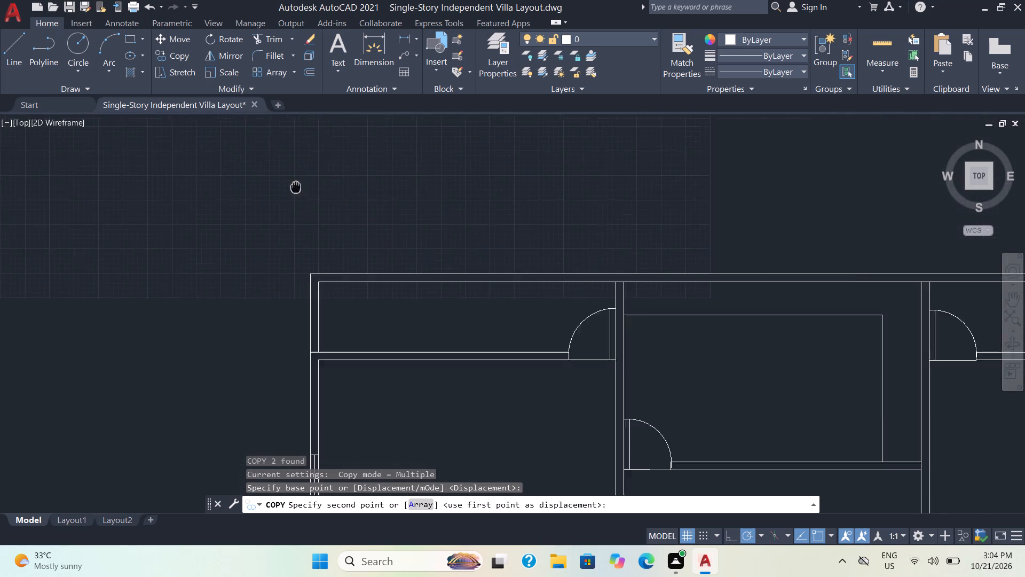
middle_click_drag(253, 159, 157, 127)
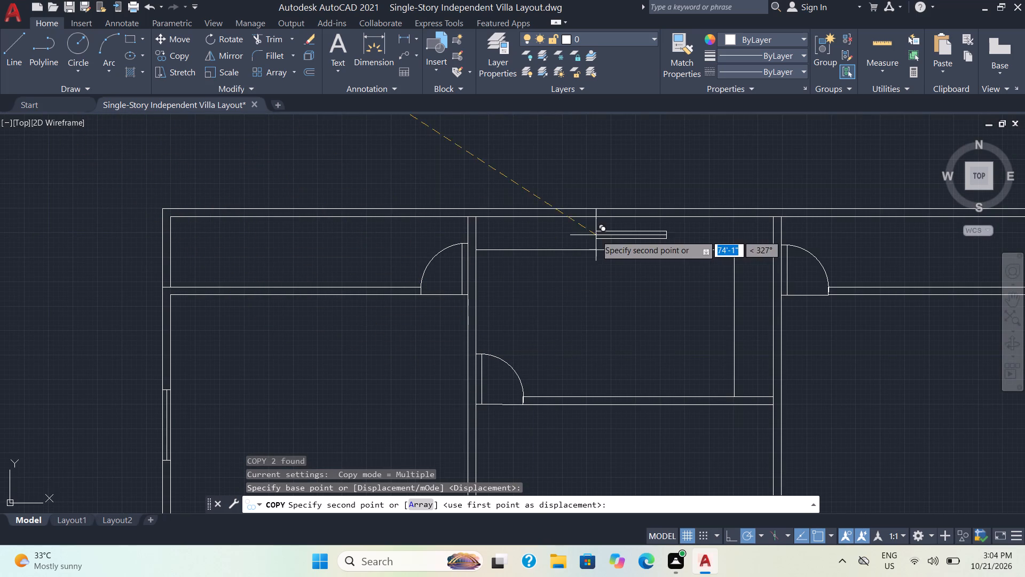
scroll(616, 213, "up", 3)
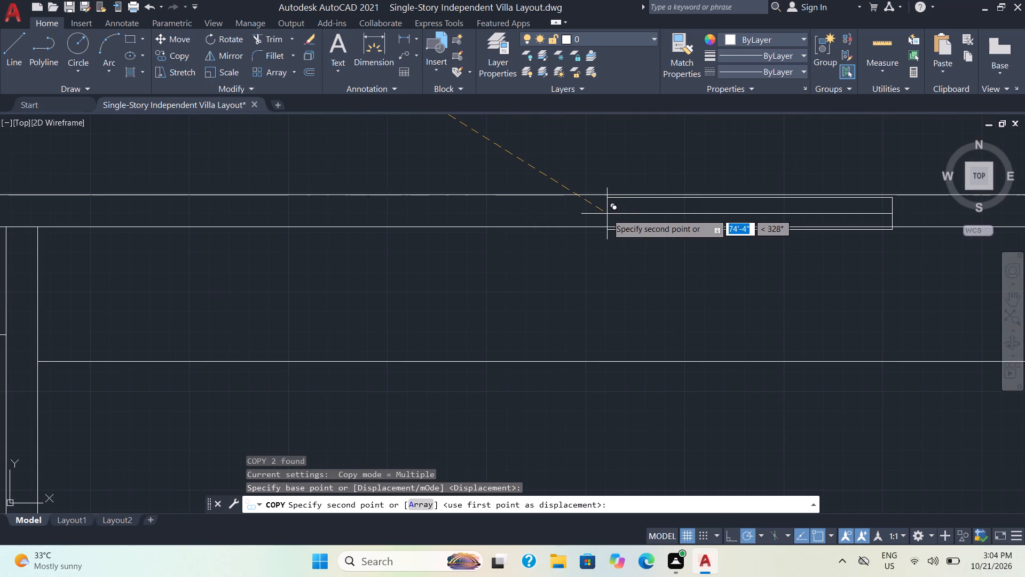
scroll(447, 214, "up", 1)
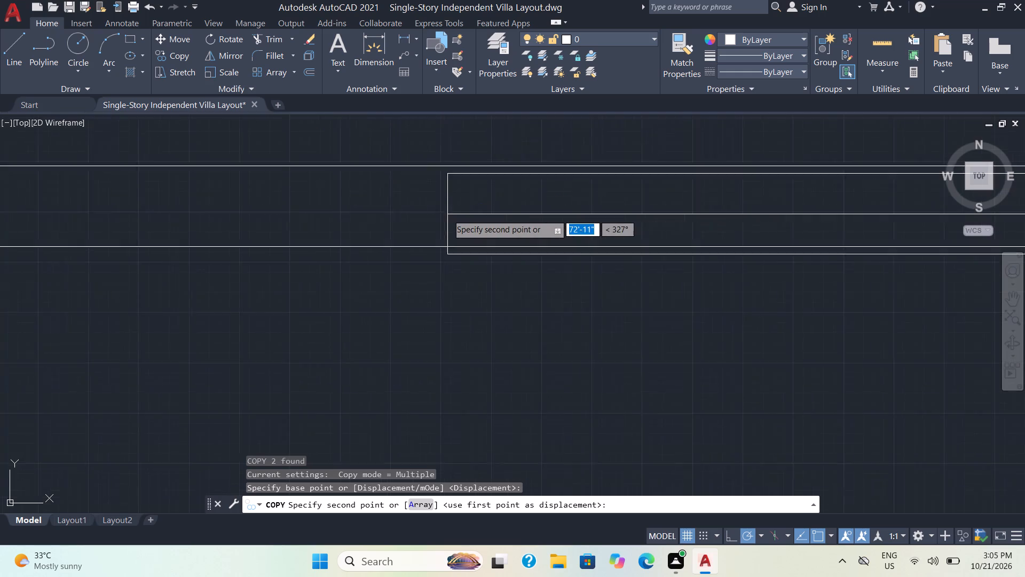
scroll(447, 214, "up", 3)
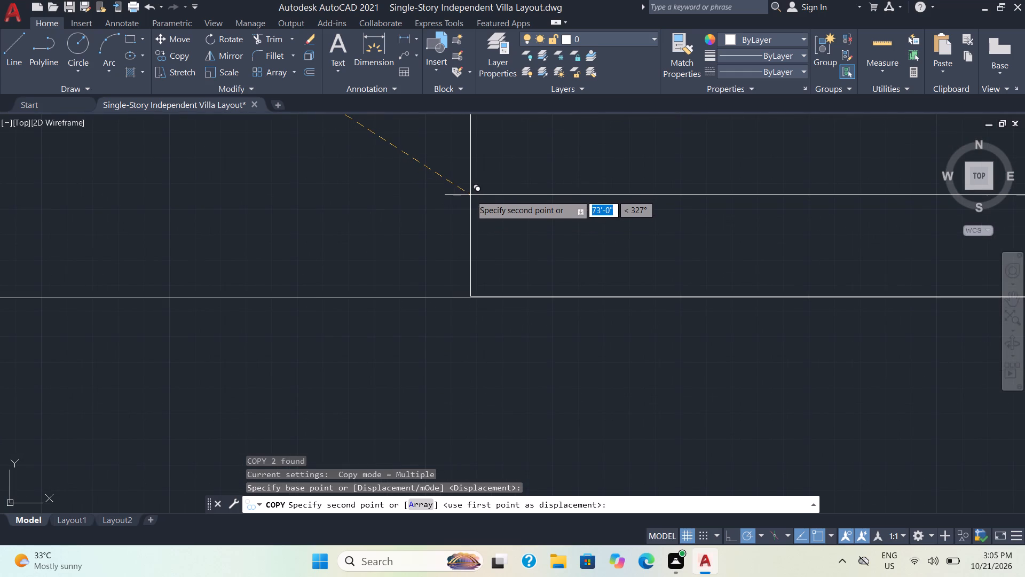
scroll(470, 195, "down", 1)
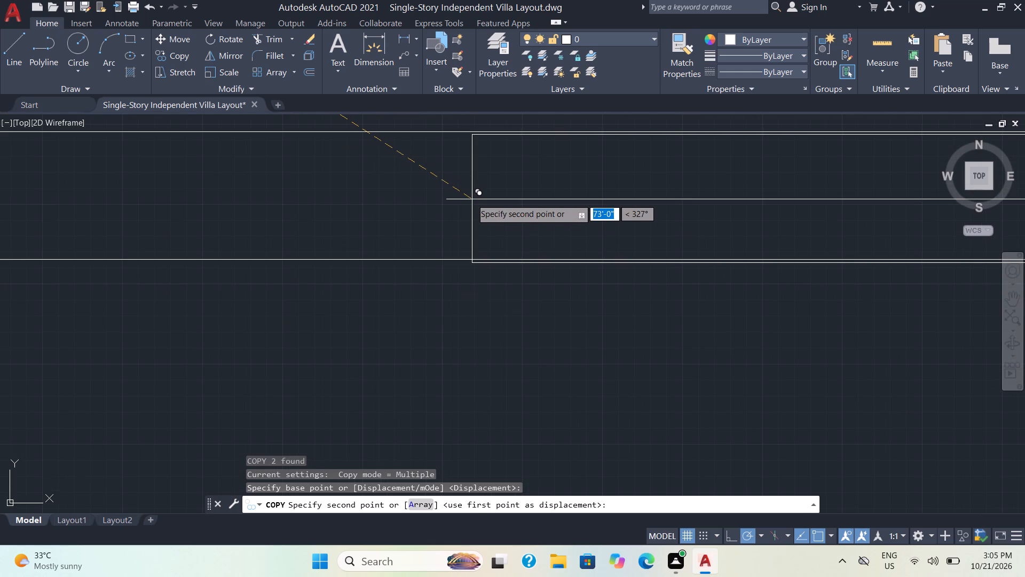
left_click(471, 197)
Place another copy of the horizontal rectangle in the south wall of the middle southern room and end the Copy command.
scroll(515, 224, "down", 6)
scroll(673, 334, "down", 2)
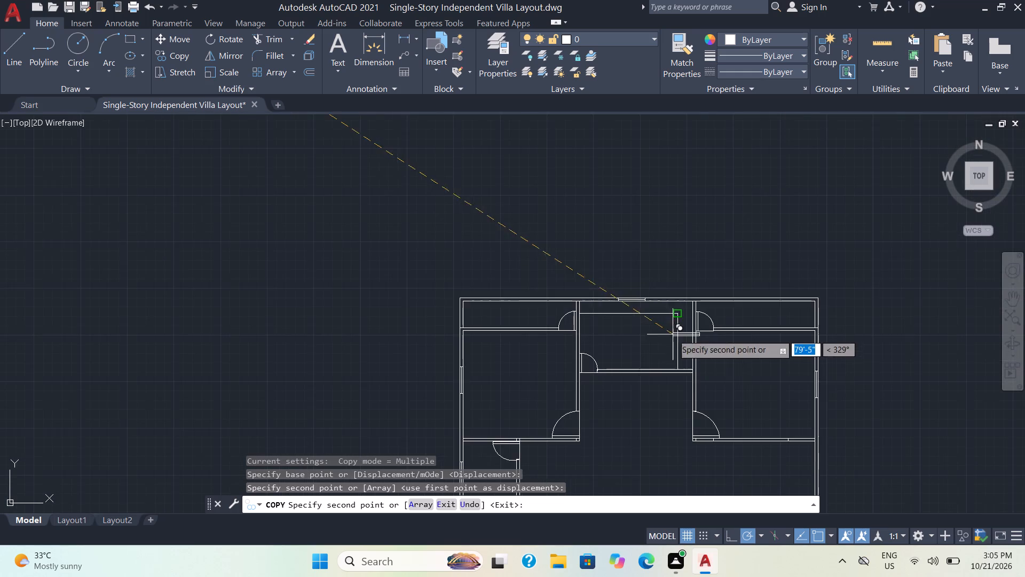
scroll(653, 376, "down", 1)
middle_click_drag(653, 376, 553, 197)
scroll(522, 446, "up", 5)
scroll(544, 358, "up", 1)
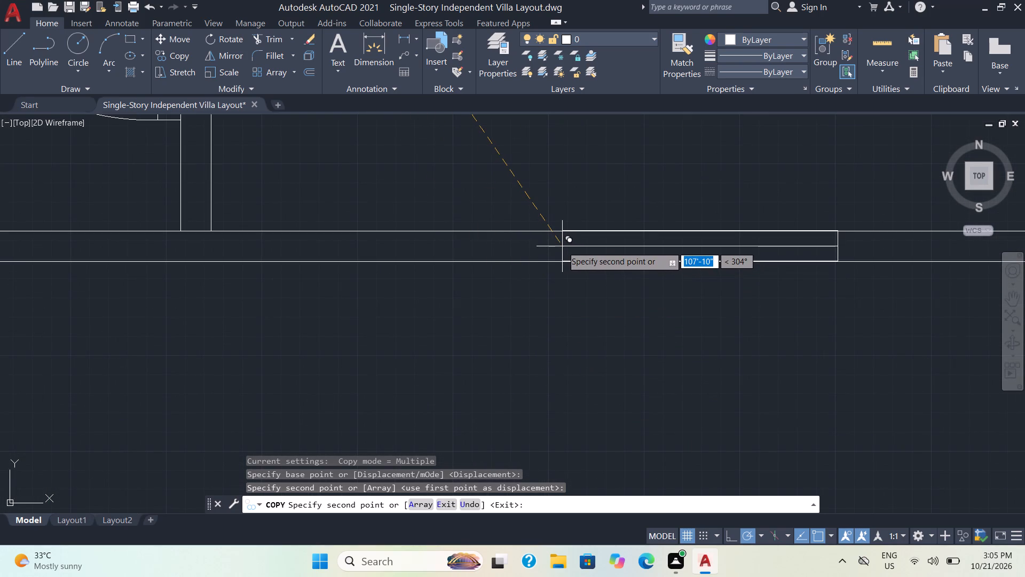
scroll(562, 244, "up", 3)
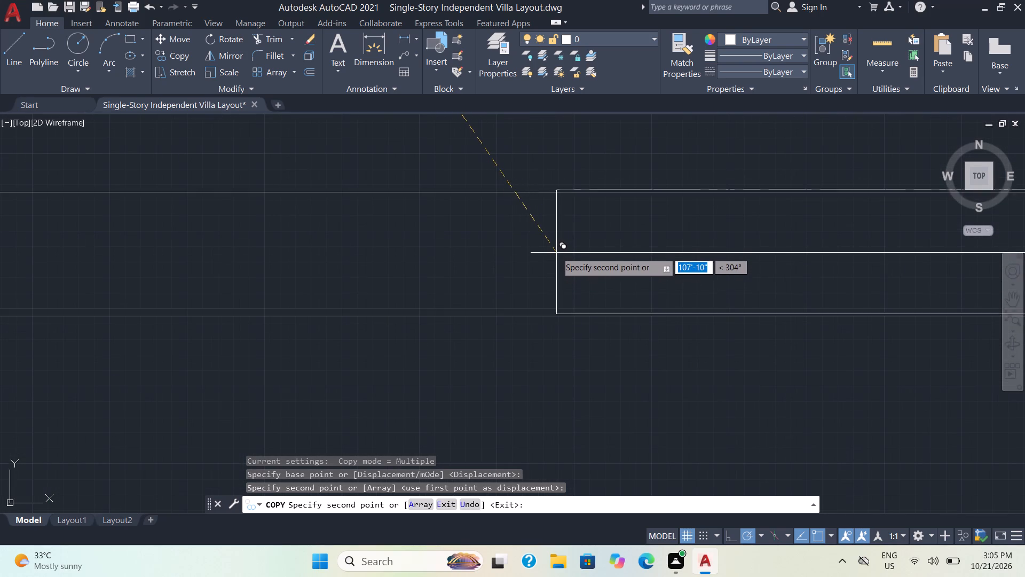
scroll(559, 259, "up", 2)
scroll(559, 259, "down", 1)
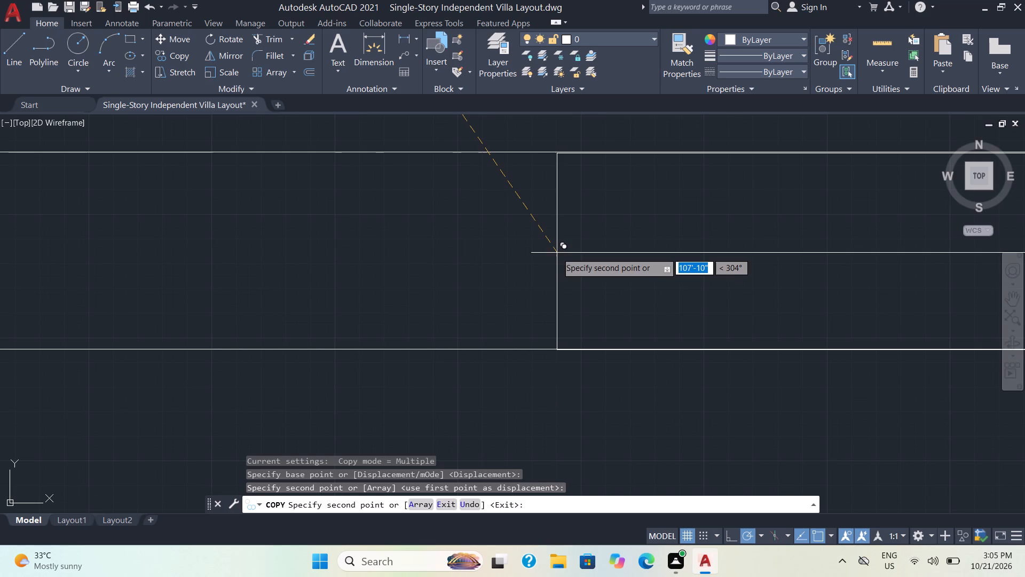
left_click(557, 253)
scroll(560, 263, "down", 9)
scroll(432, 264, "down", 1)
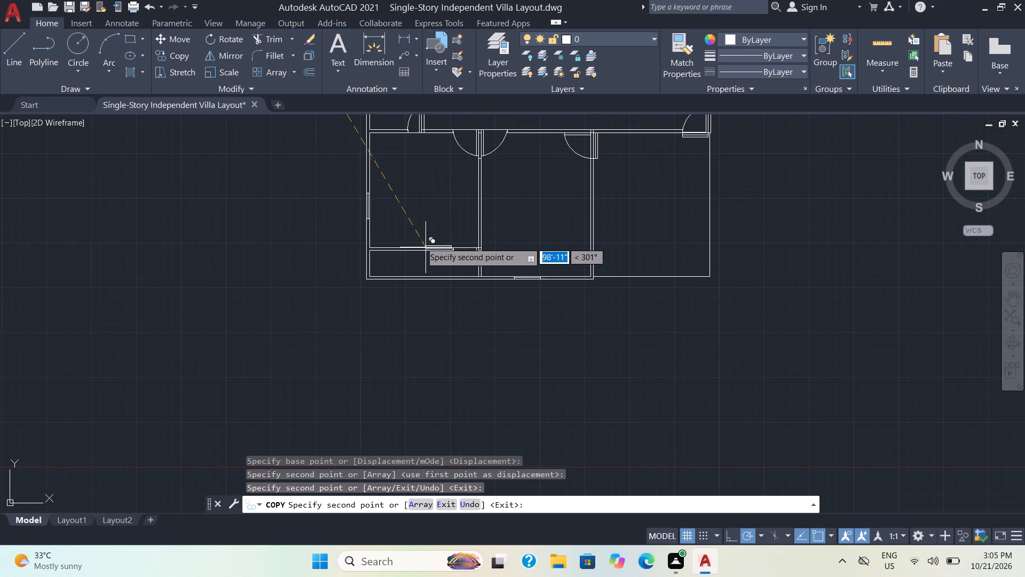
scroll(419, 240, "down", 3)
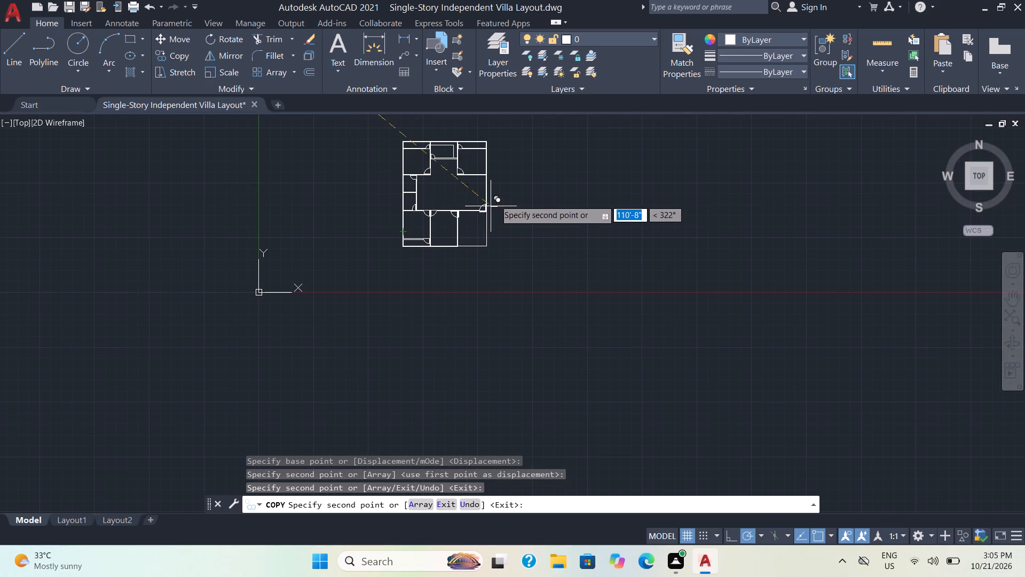
scroll(415, 197, "down", 3)
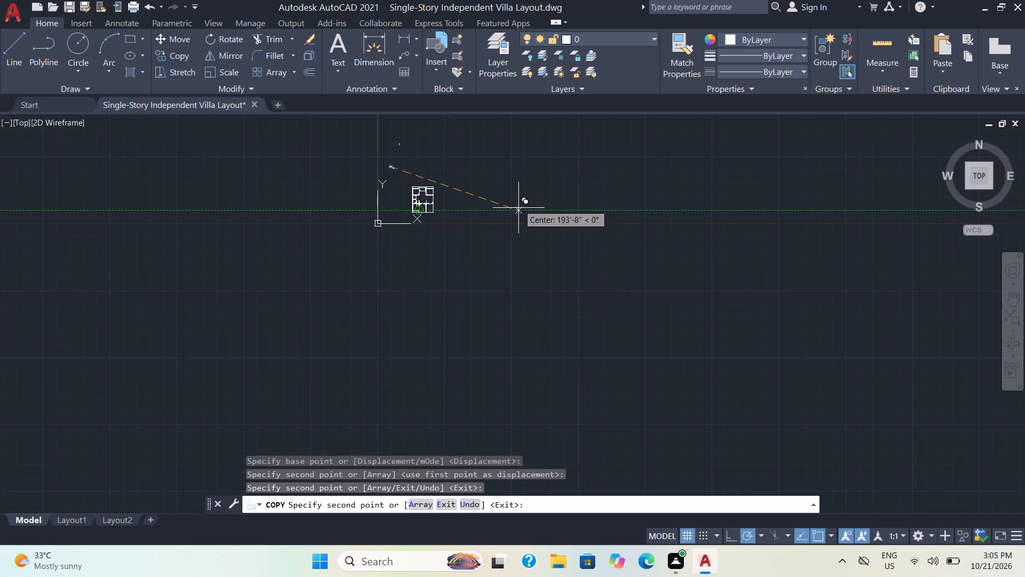
key("Escape")
Erase the three leftover source rectangles and their middle lines lying outside the villa to its northwest.
scroll(476, 233, "up", 4)
middle_click_drag(324, 145, 740, 408)
scroll(258, 224, "down", 3)
scroll(297, 230, "up", 2)
middle_click_drag(271, 209, 331, 336)
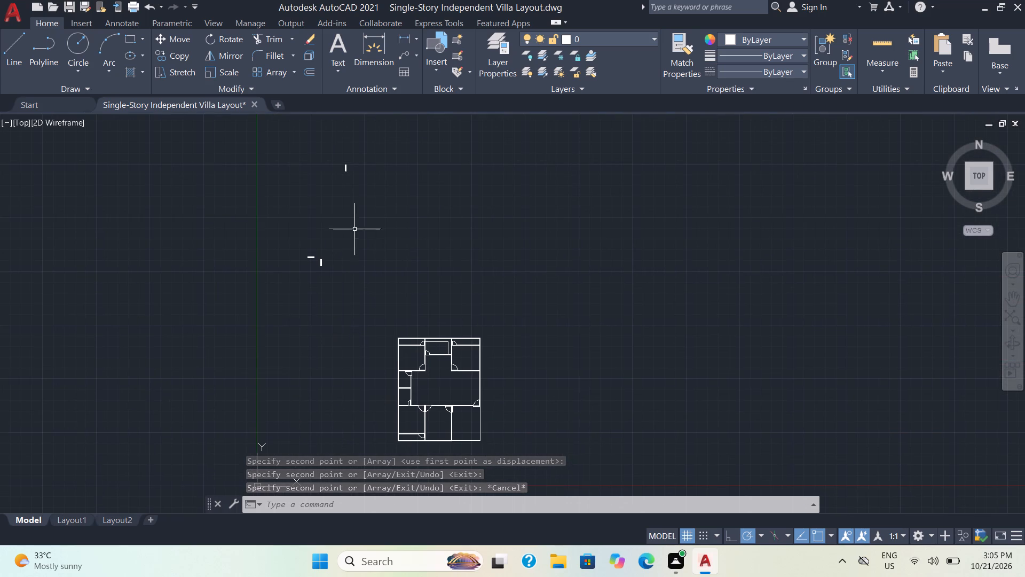
left_click_drag(365, 155, 309, 317)
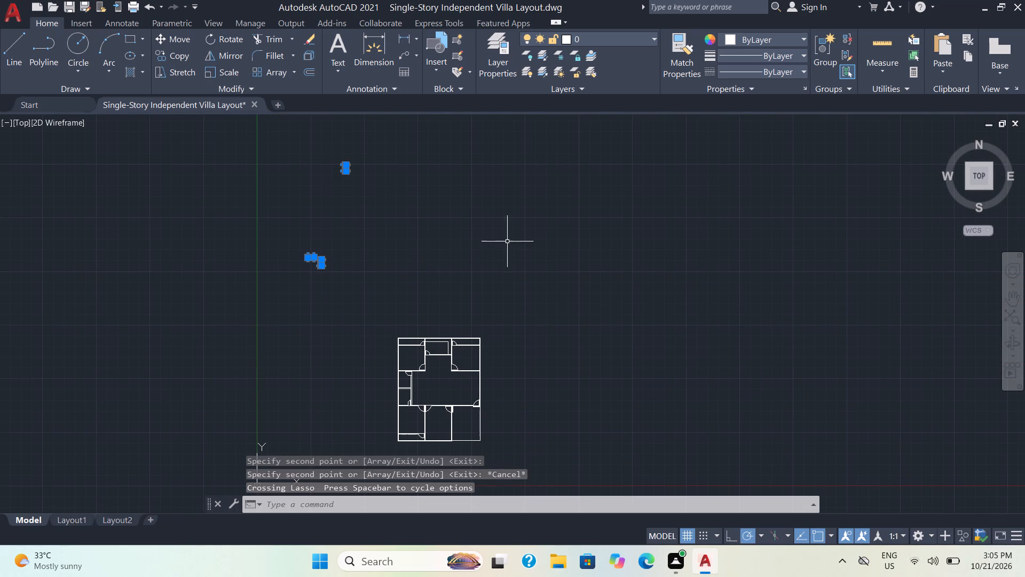
key("Delete")
right_click_drag(459, 285, 445, 310)
scroll(518, 556, "down", 1)
key("Escape")
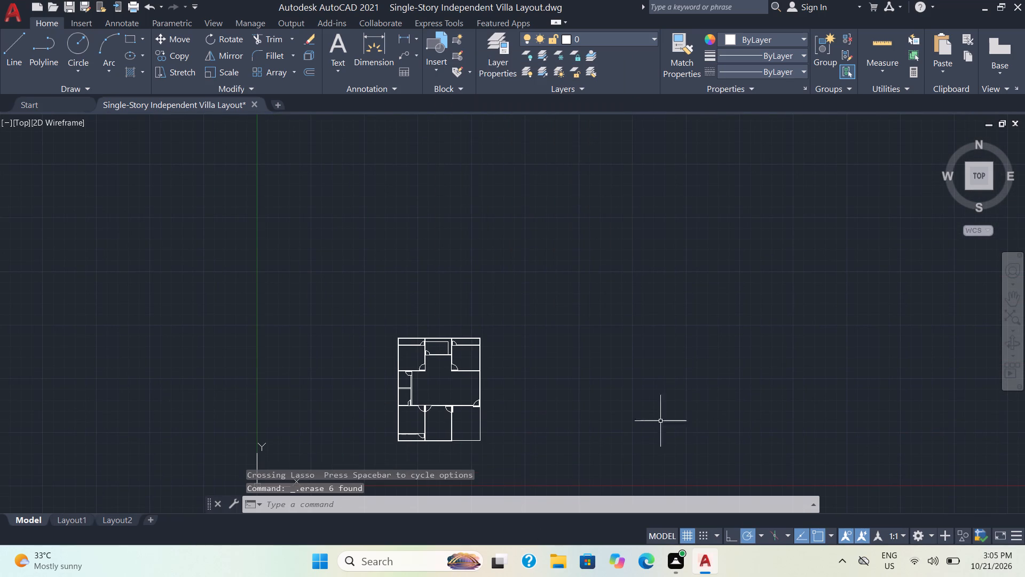
Save the villa drawing.
scroll(493, 405, "down", 2)
scroll(470, 397, "up", 6)
middle_click_drag(443, 397, 587, 222)
scroll(580, 254, "down", 1)
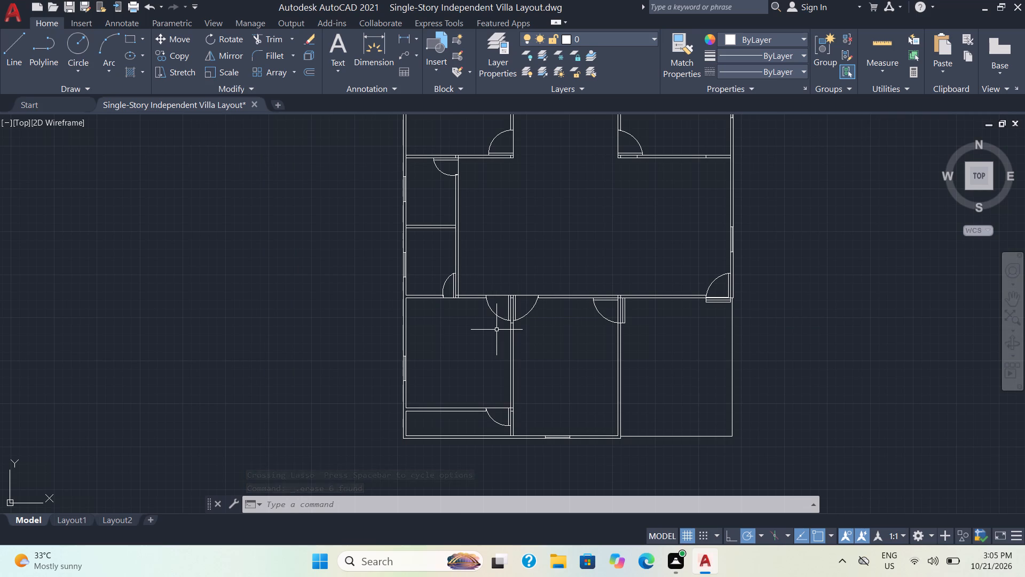
key("ctrl+s")
Draw a three-sided line around the north wall's rectangle, starting and ending just south of the wall and passing north of it.
scroll(706, 357, "down", 2)
scroll(701, 331, "up", 3)
middle_click_drag(691, 332, 527, 345)
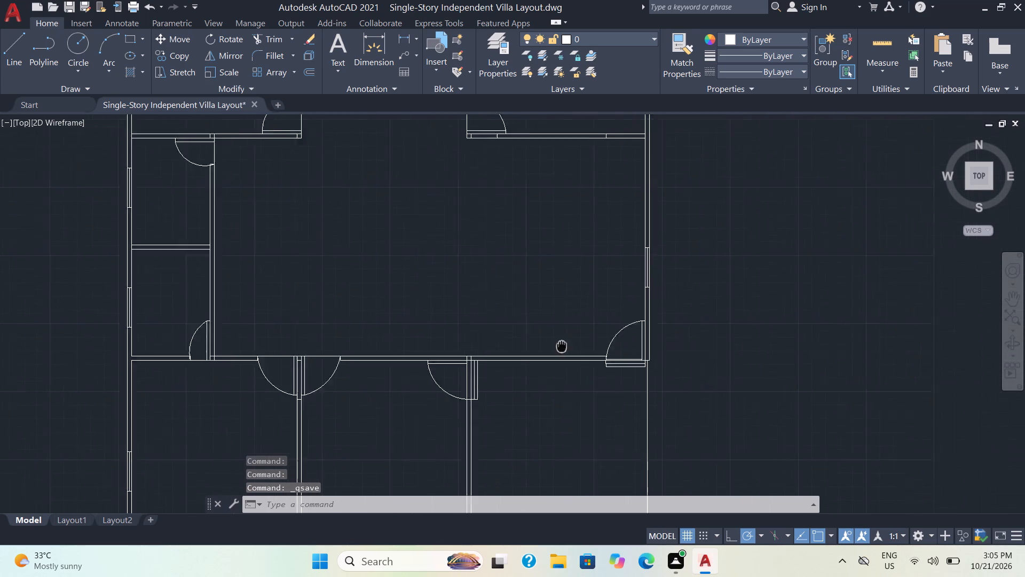
middle_click_drag(527, 345, 411, 336)
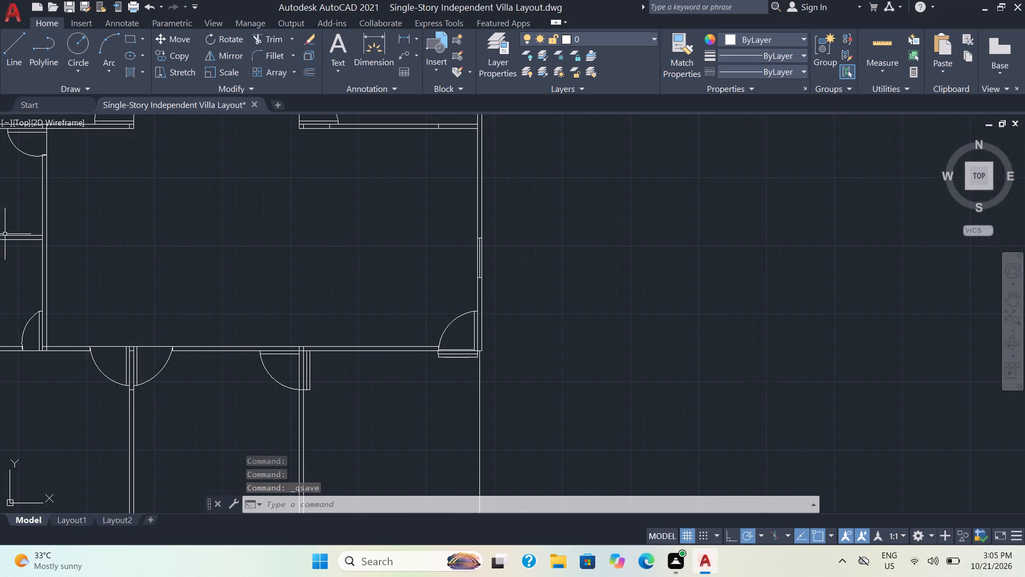
middle_click_drag(21, 238, 191, 433)
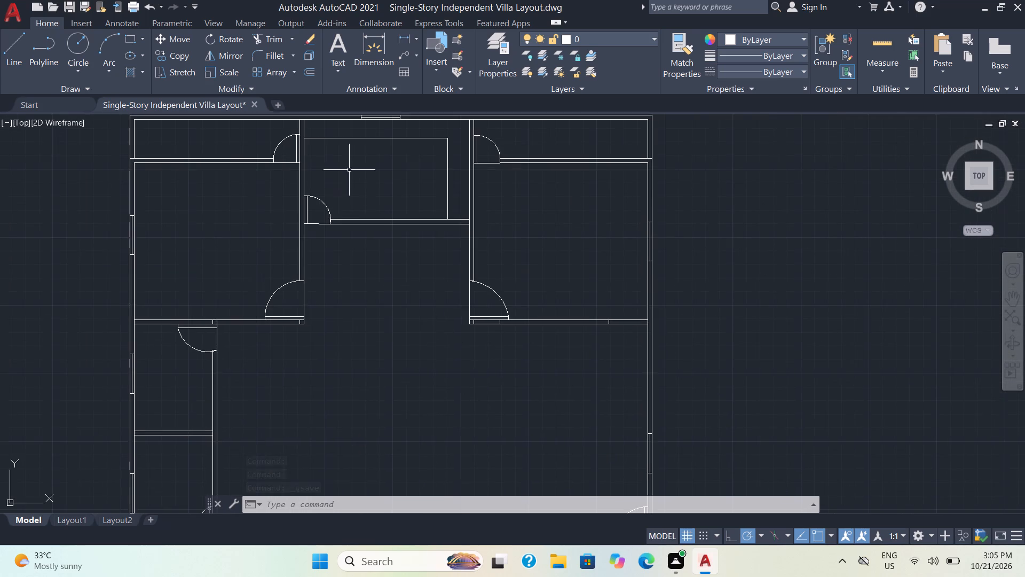
middle_click_drag(401, 168, 408, 344)
scroll(407, 293, "up", 3)
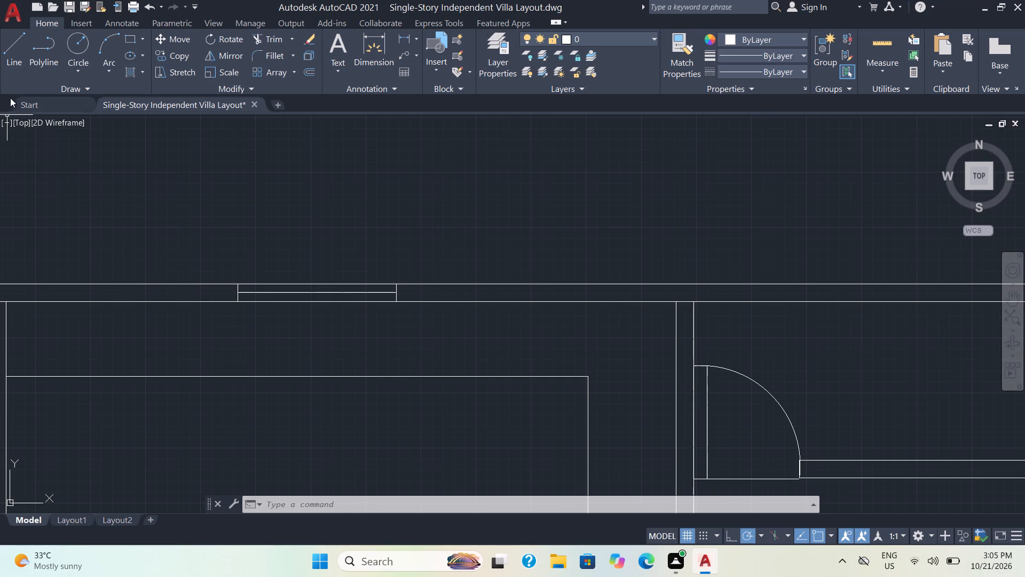
left_click(14, 45)
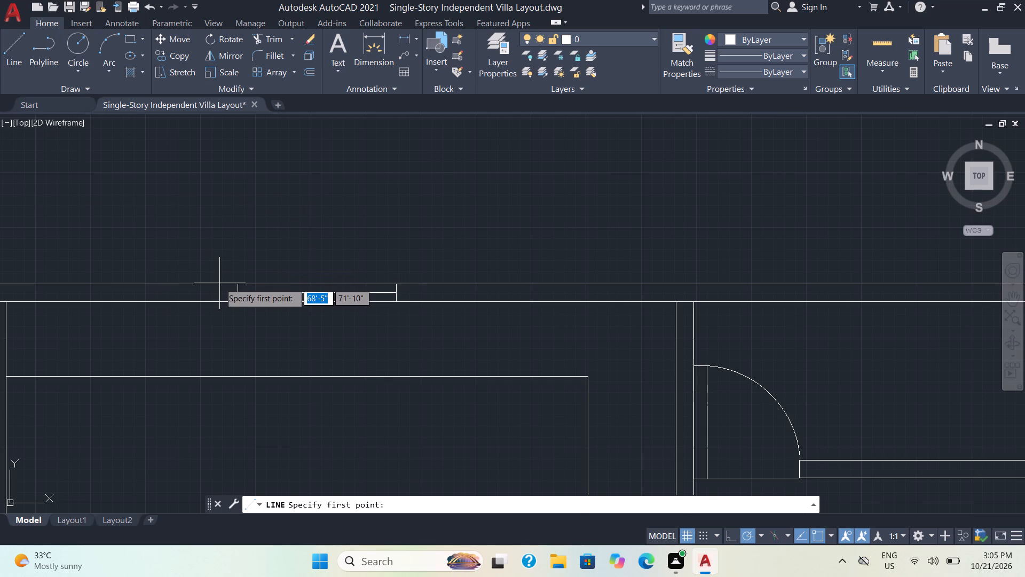
scroll(219, 284, "up", 3)
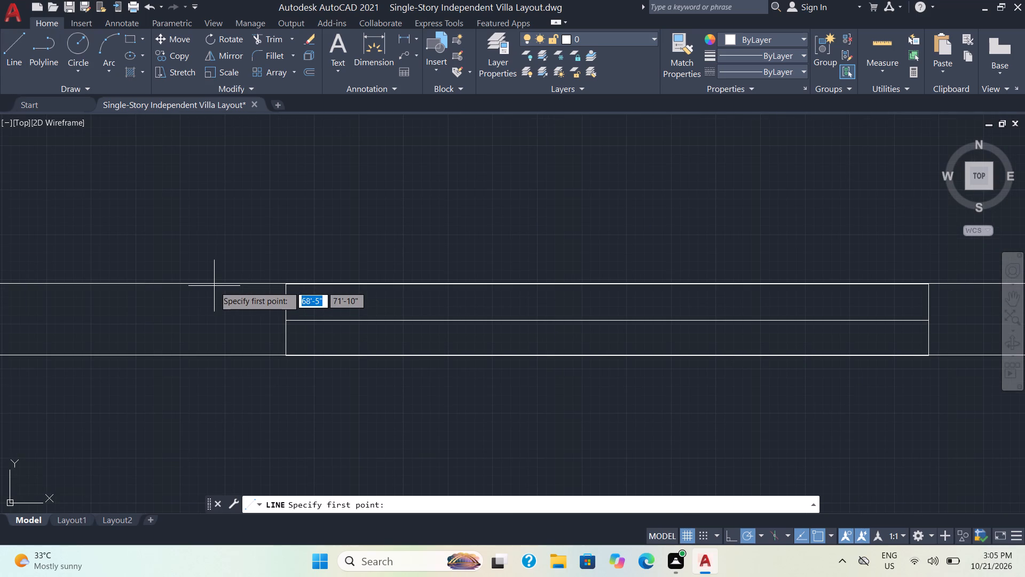
left_click(222, 396)
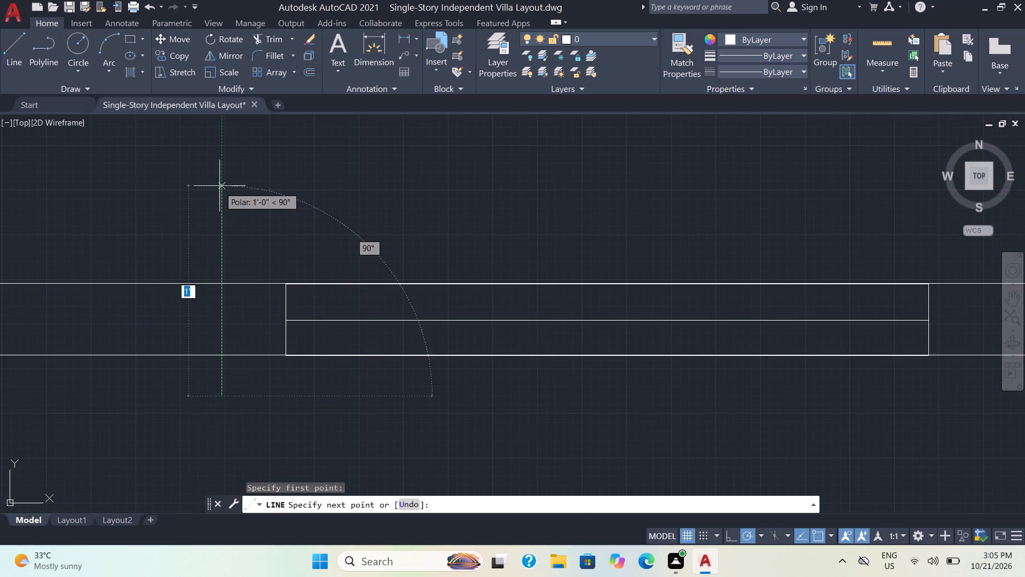
left_click(222, 167)
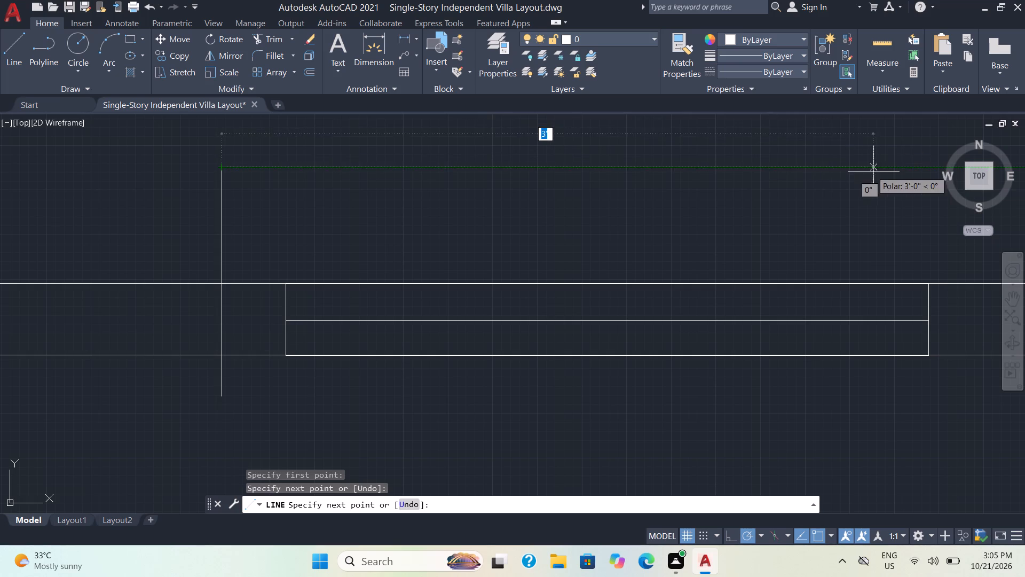
middle_click_drag(888, 174, 603, 232)
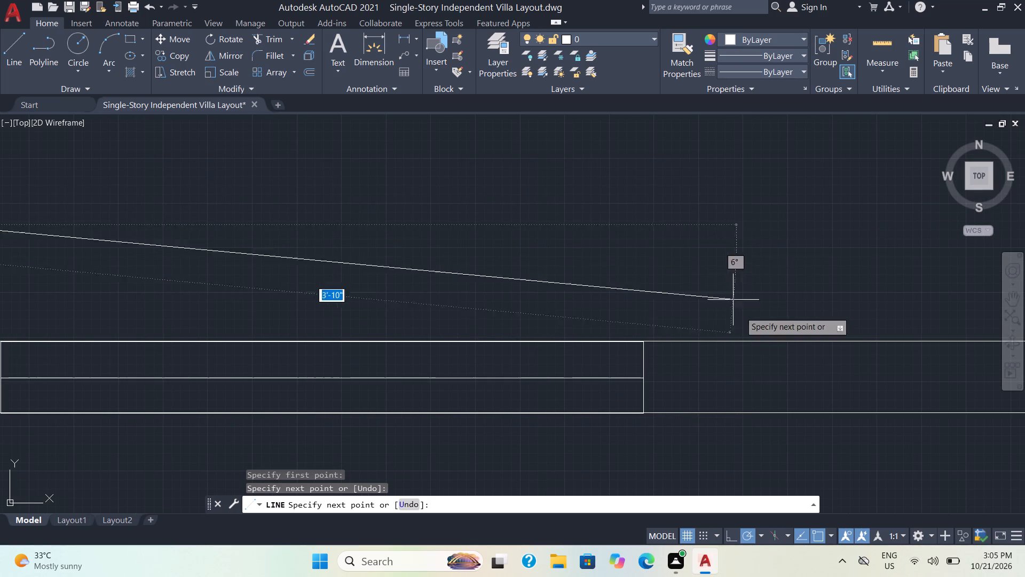
left_click(712, 227)
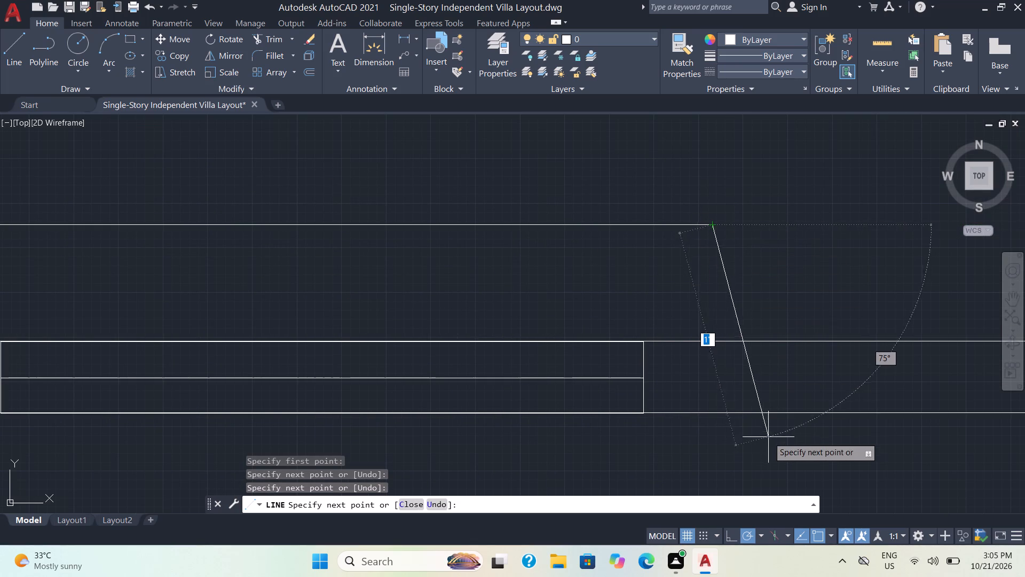
scroll(742, 316, "down", 2)
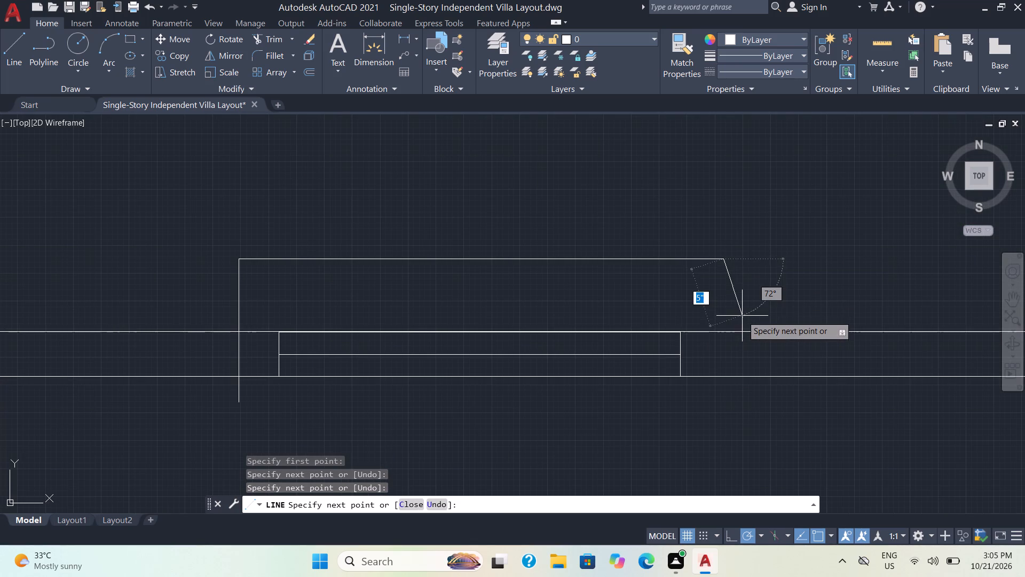
left_click(720, 412)
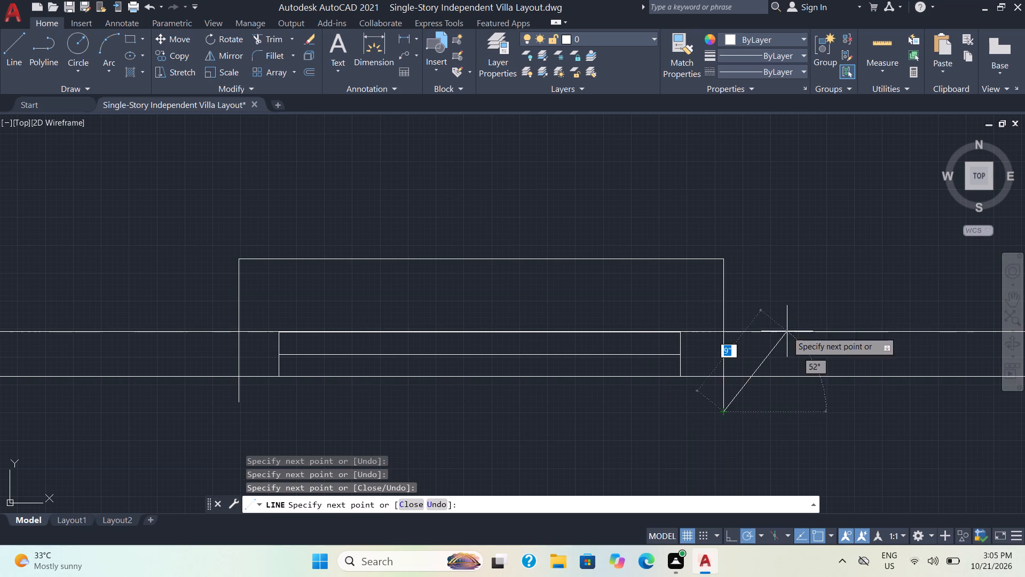
key("Escape")
Trim both legs of the surround line at the north wall's rectangle back to the wall's outer face.
left_click(269, 37)
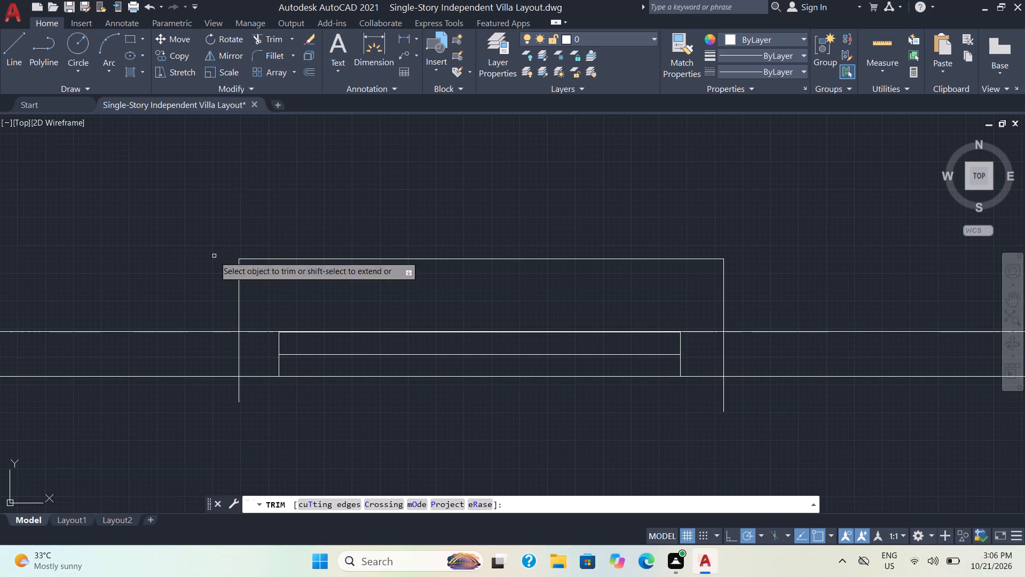
left_click_drag(218, 362, 248, 356)
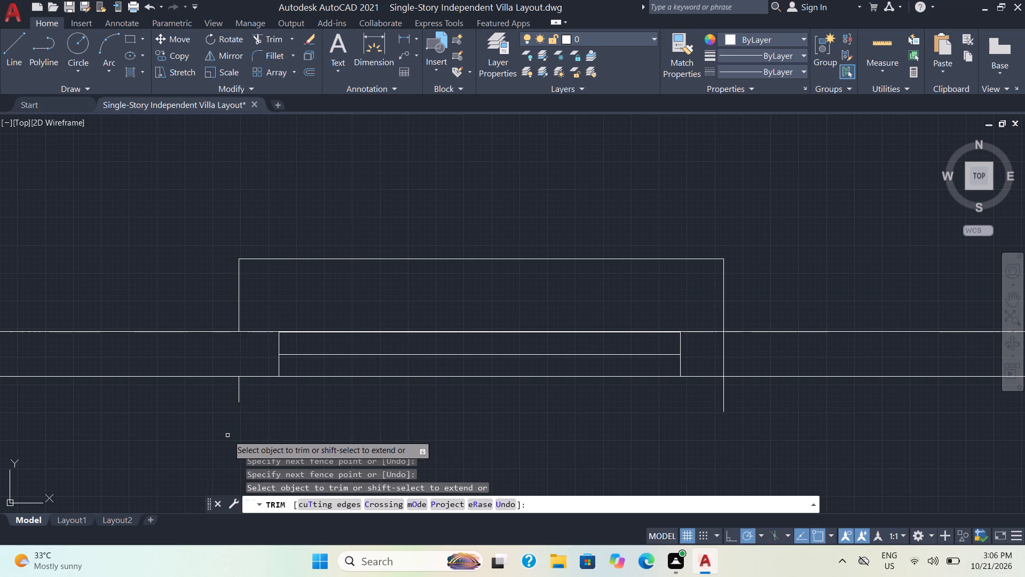
left_click_drag(246, 391, 232, 389)
left_click_drag(697, 415, 769, 388)
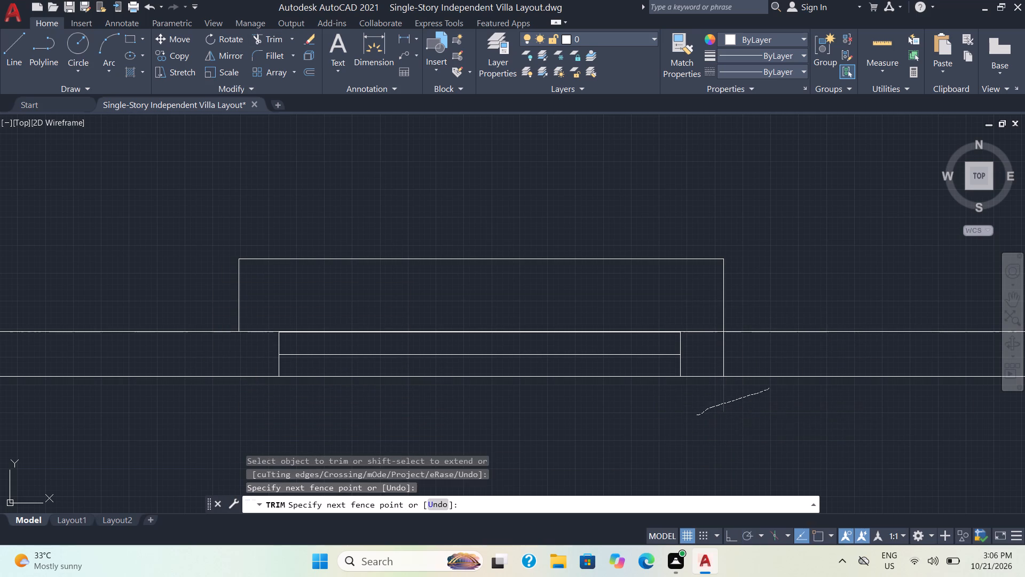
left_click_drag(735, 362, 717, 360)
scroll(738, 358, "down", 4)
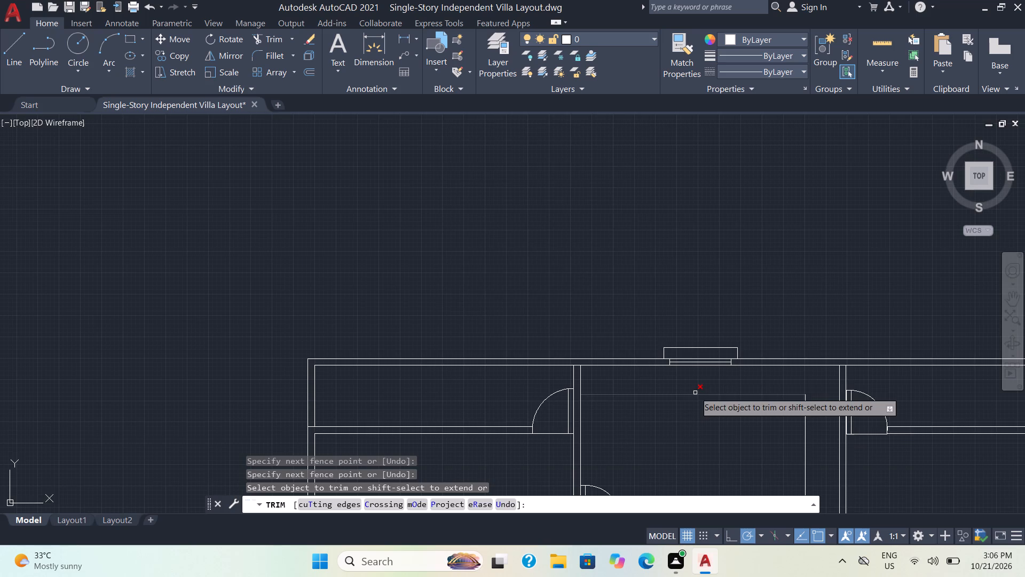
middle_click_drag(696, 388, 635, 377)
key("Escape")
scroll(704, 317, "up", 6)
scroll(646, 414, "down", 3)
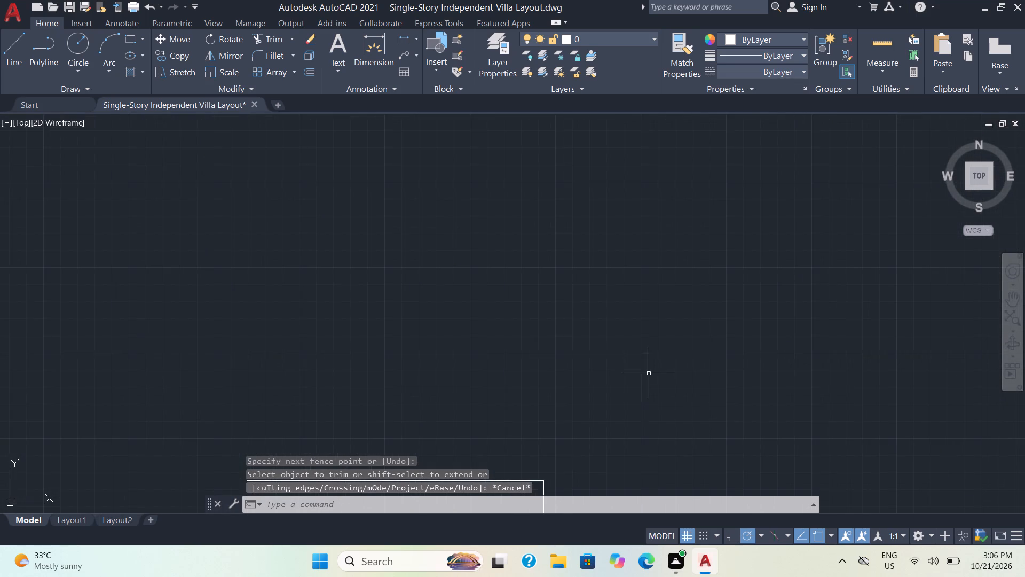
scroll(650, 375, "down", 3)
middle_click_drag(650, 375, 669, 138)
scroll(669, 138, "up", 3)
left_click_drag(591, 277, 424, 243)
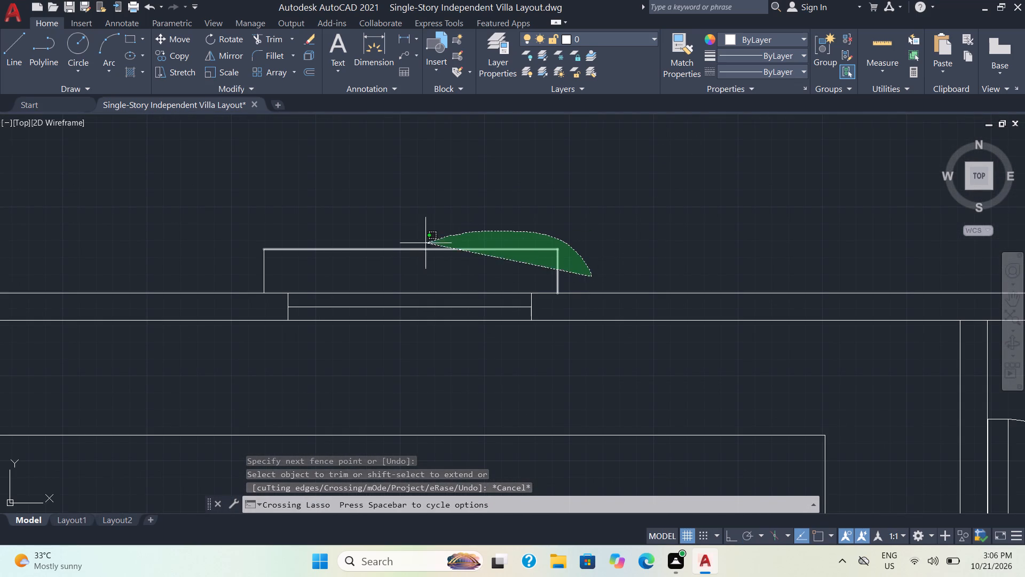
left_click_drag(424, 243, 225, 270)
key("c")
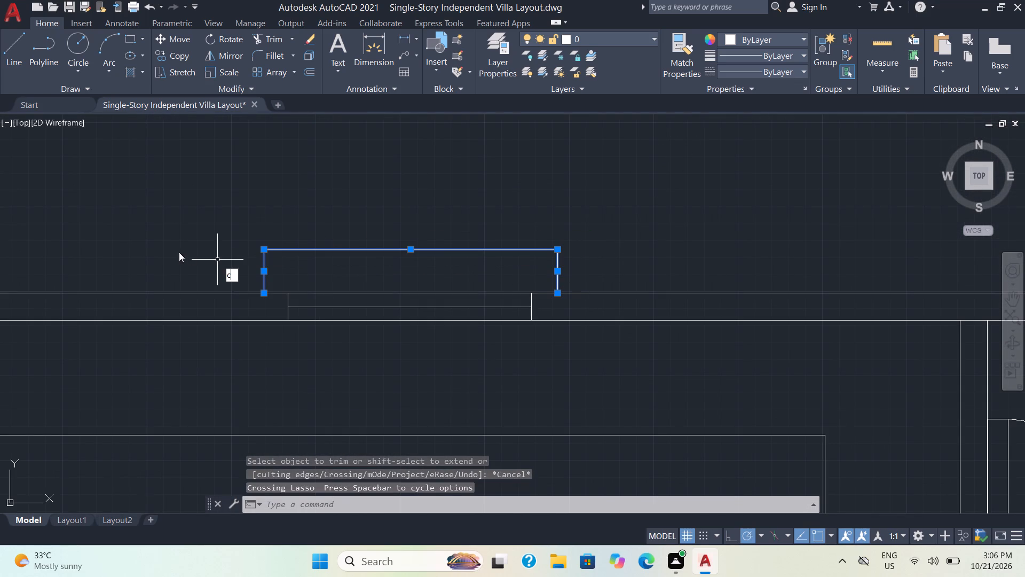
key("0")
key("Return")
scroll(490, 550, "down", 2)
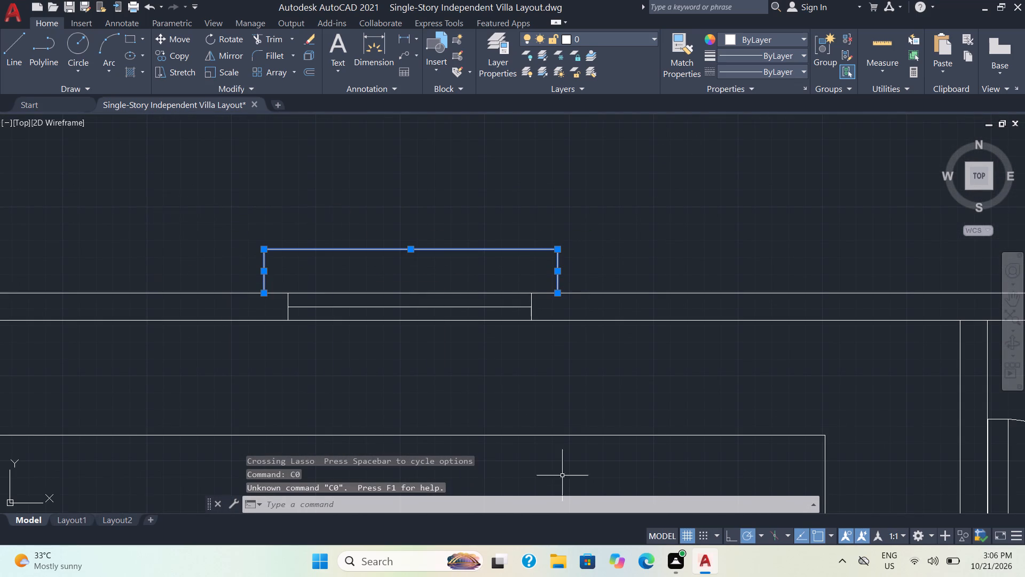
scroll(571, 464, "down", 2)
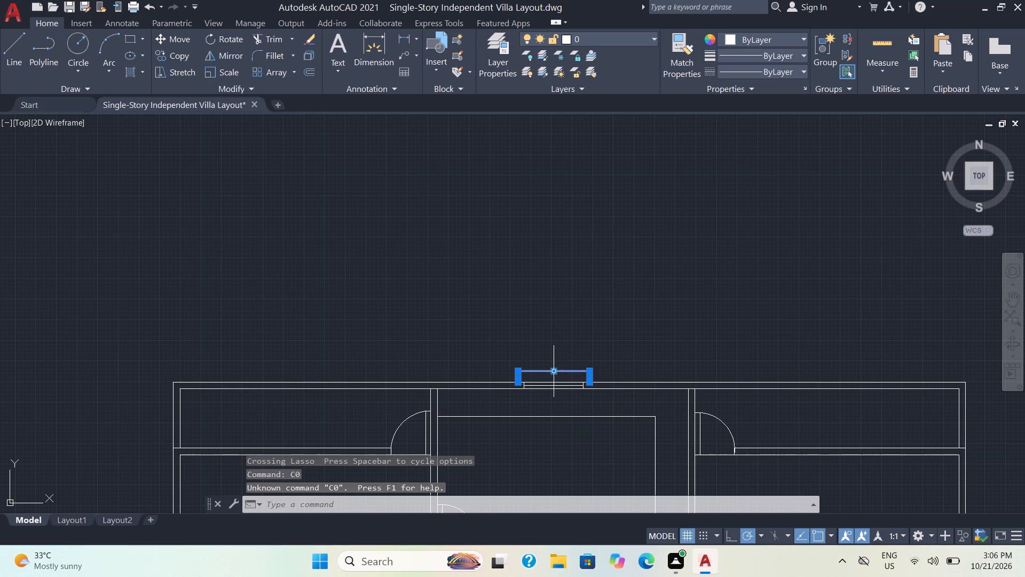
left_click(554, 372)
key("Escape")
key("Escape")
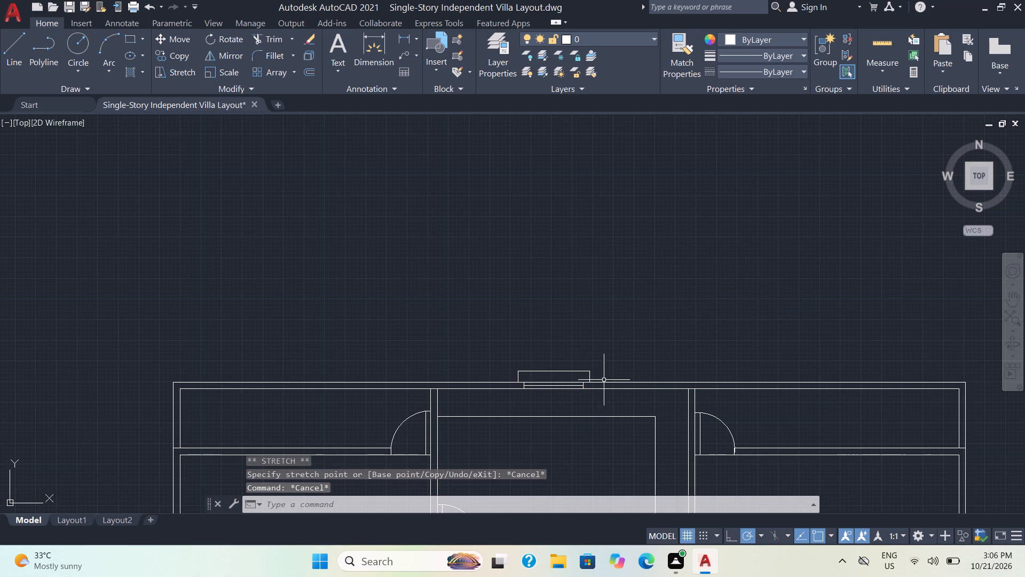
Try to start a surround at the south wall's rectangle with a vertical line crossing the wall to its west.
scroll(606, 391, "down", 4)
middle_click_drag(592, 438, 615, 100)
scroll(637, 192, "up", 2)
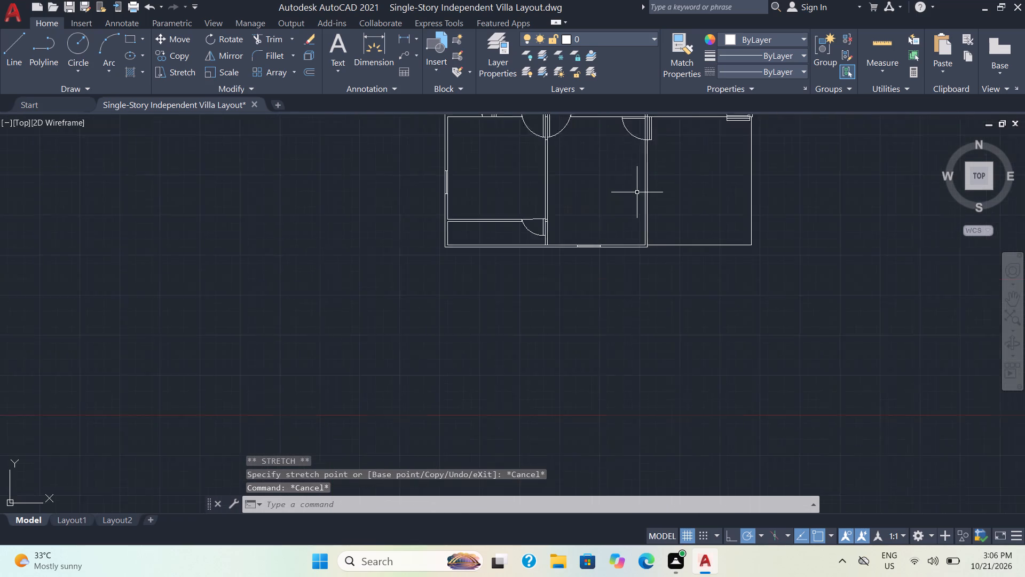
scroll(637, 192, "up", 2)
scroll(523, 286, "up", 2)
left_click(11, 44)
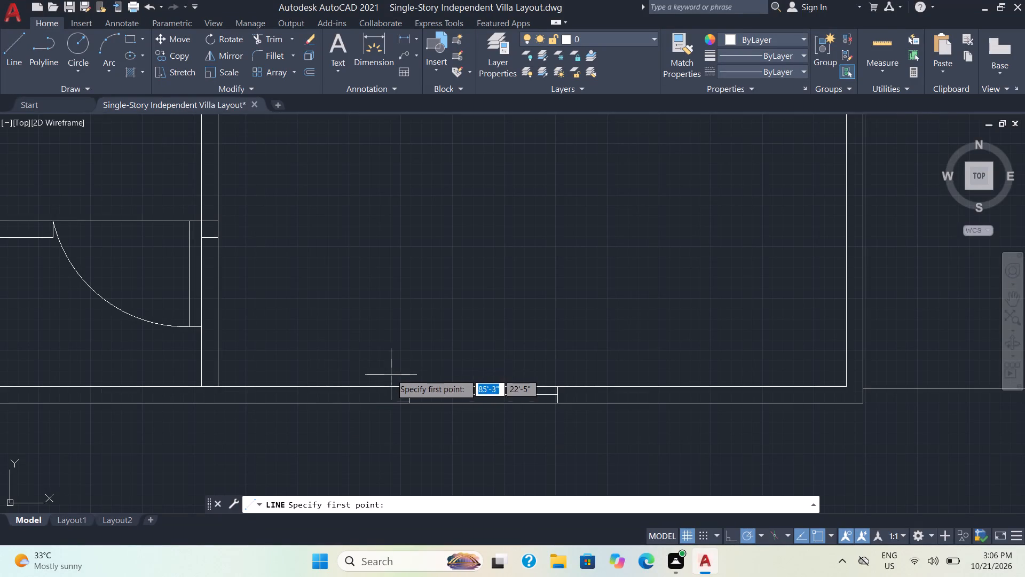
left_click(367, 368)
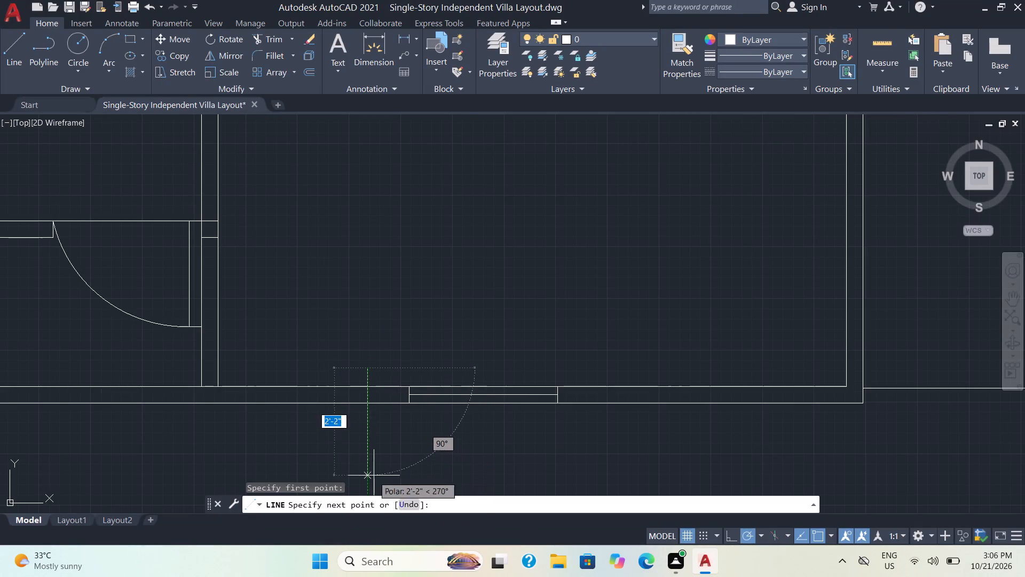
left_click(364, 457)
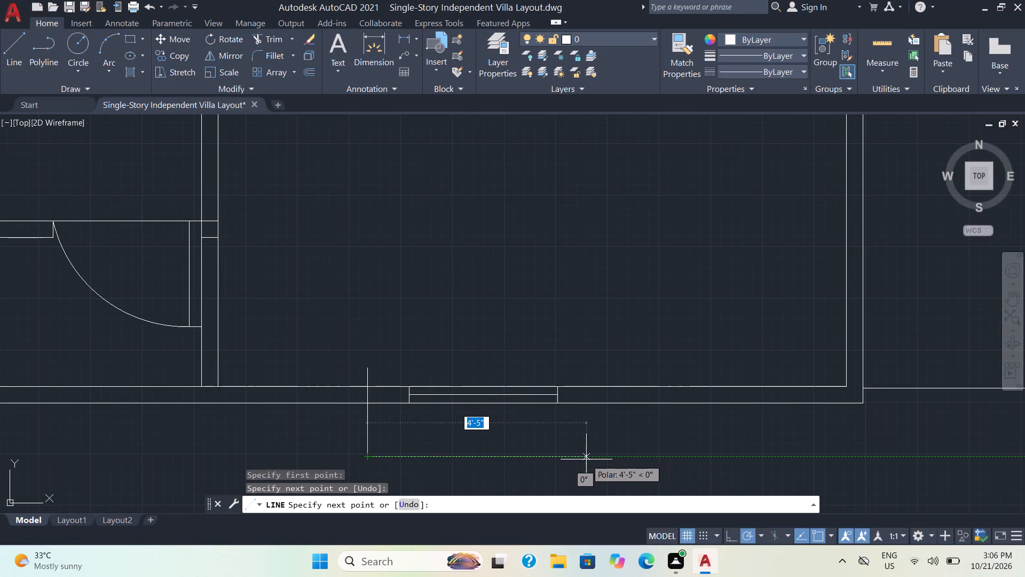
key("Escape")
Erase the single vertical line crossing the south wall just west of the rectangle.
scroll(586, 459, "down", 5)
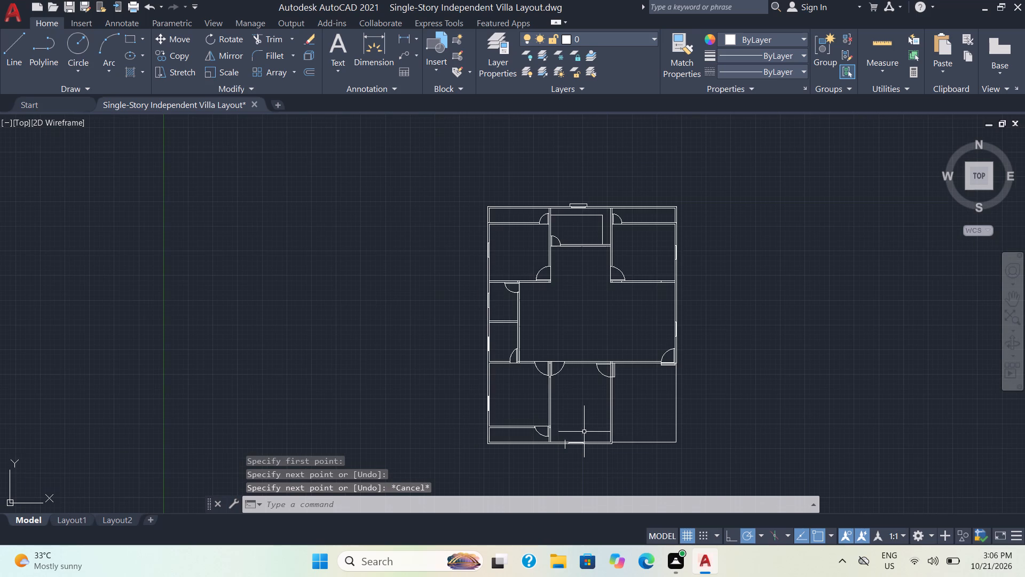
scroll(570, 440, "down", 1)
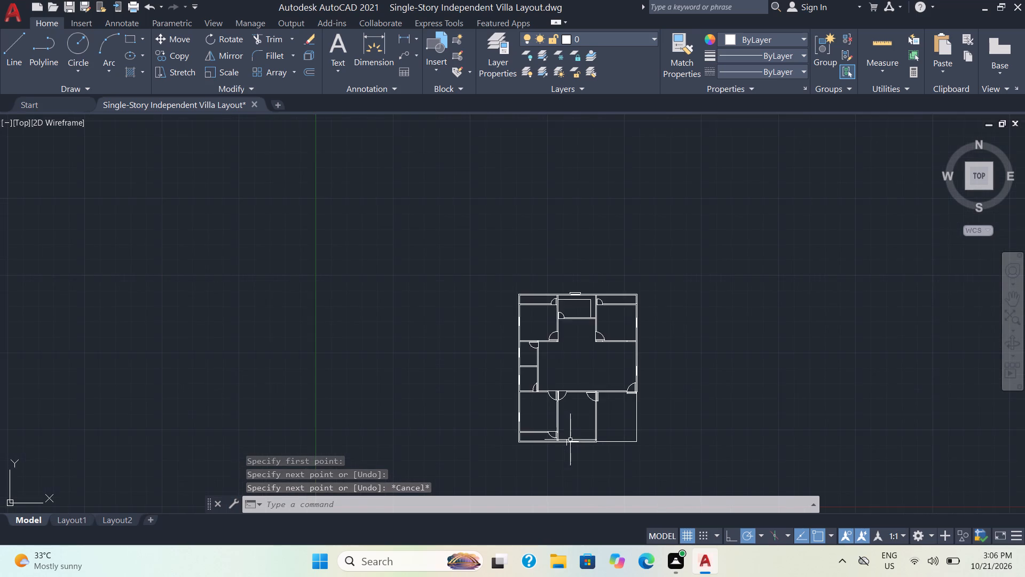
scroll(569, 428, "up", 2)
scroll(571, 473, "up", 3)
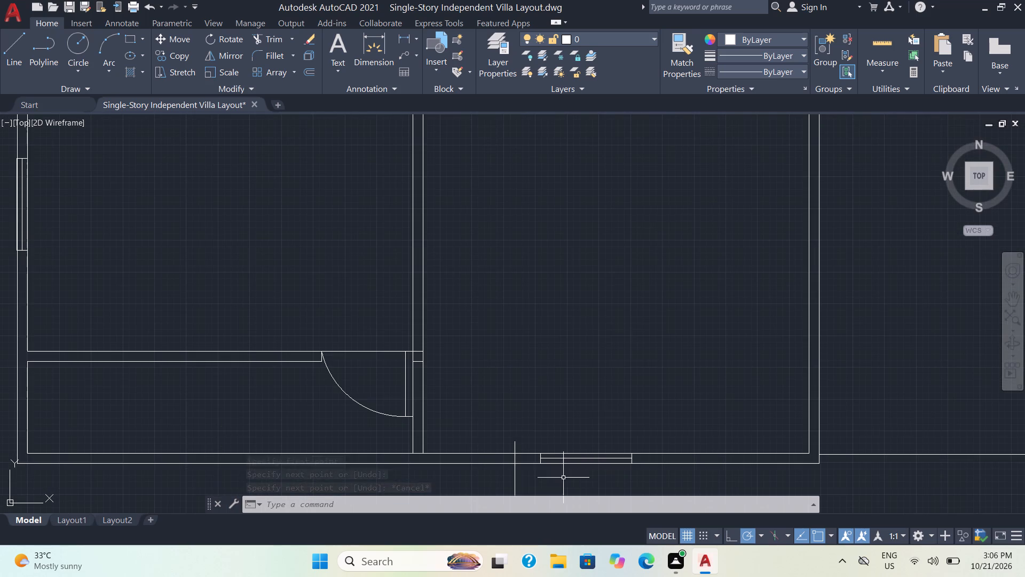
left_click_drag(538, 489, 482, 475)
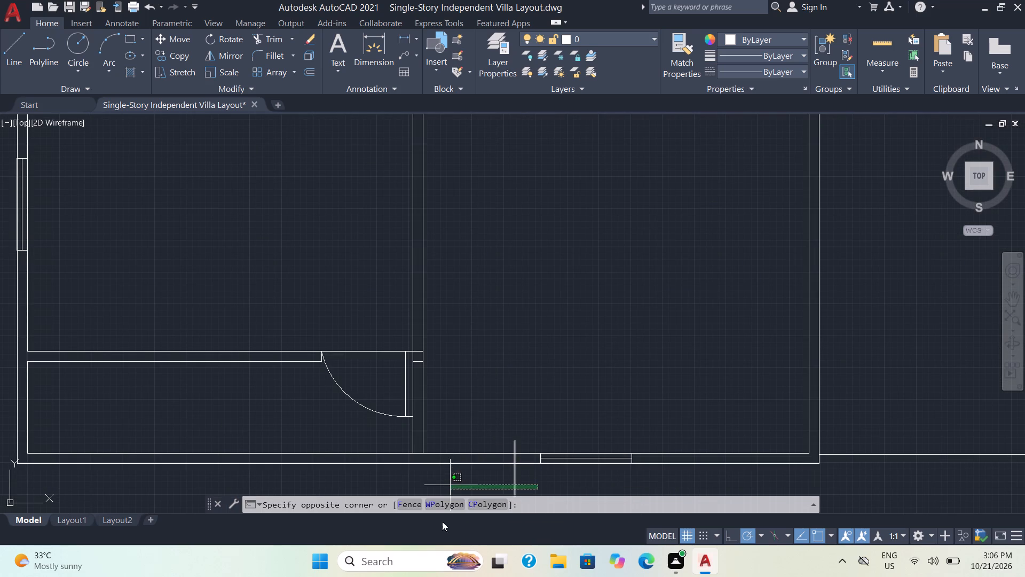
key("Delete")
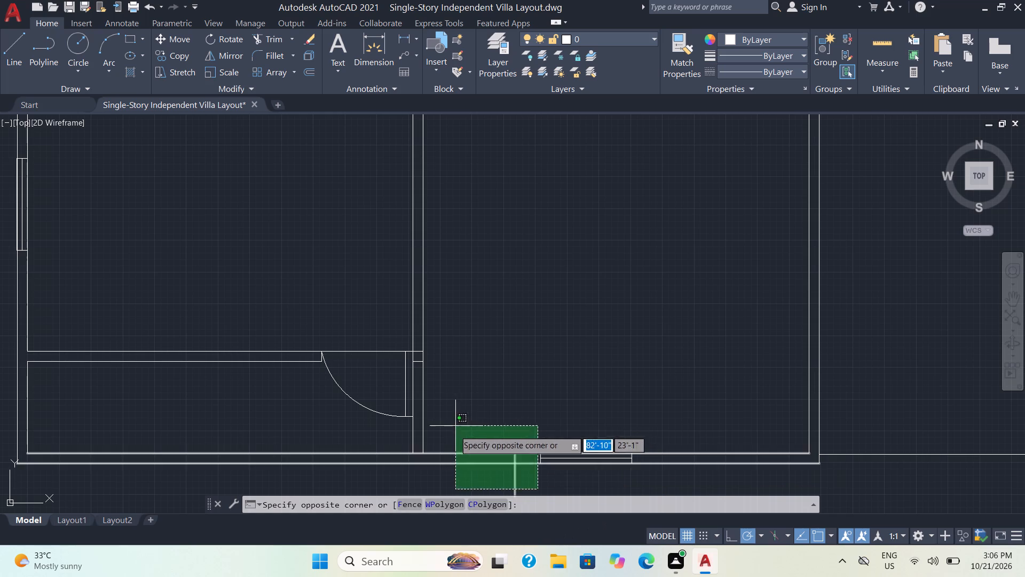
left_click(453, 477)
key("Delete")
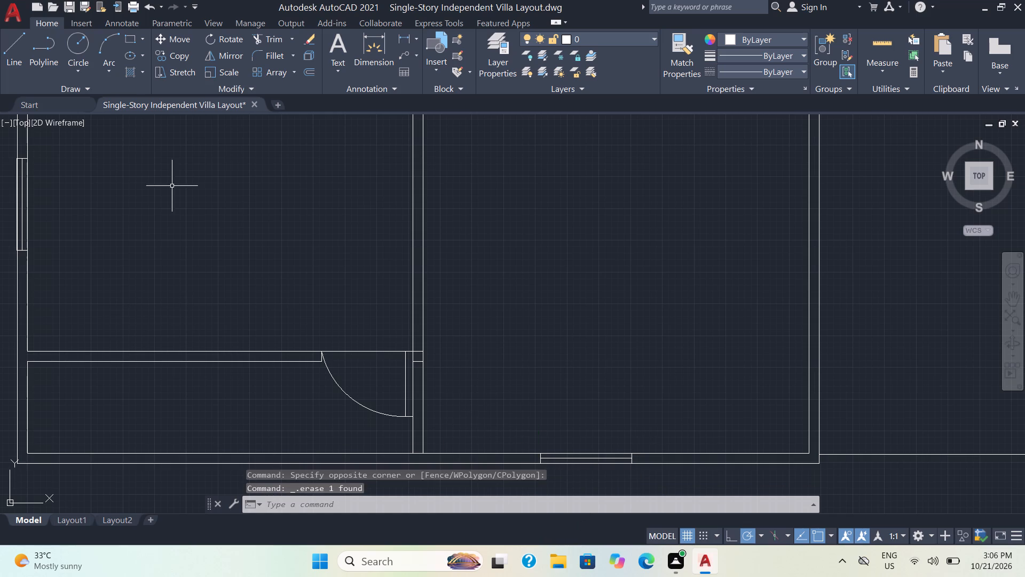
Draw a three-sided line around the south wall's rectangle, passing south of the wall, with a west leg of about 1'-1".
left_click(5, 49)
scroll(454, 400, "down", 1)
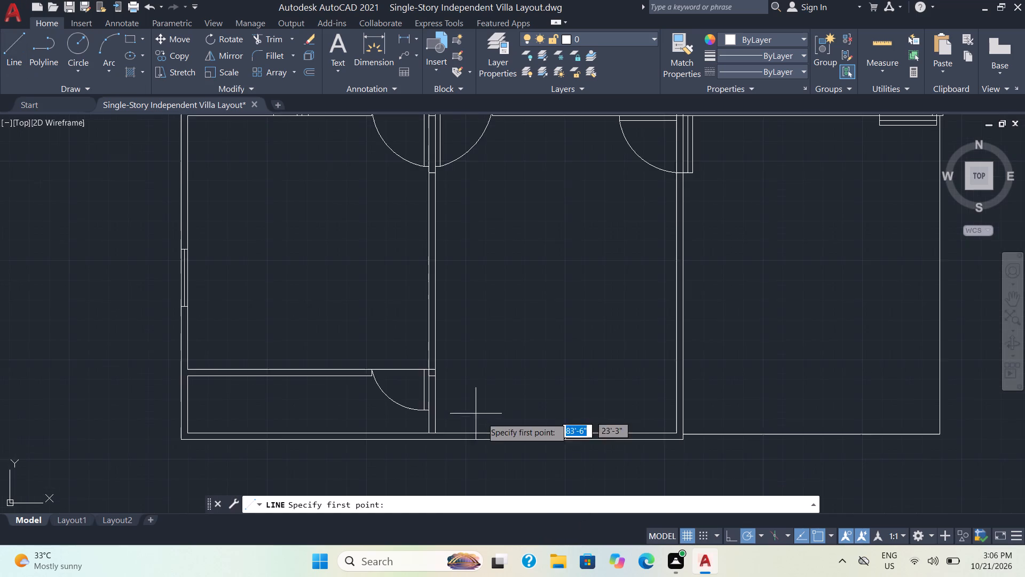
scroll(496, 422, "up", 3)
scroll(502, 426, "down", 2)
middle_click_drag(502, 426, 447, 282)
scroll(447, 282, "up", 4)
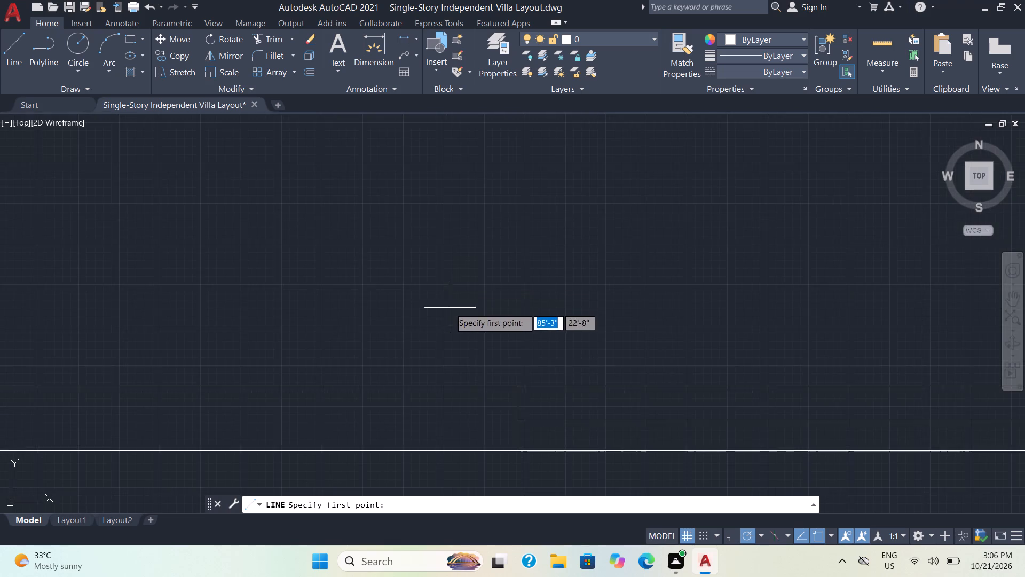
scroll(455, 357, "down", 3)
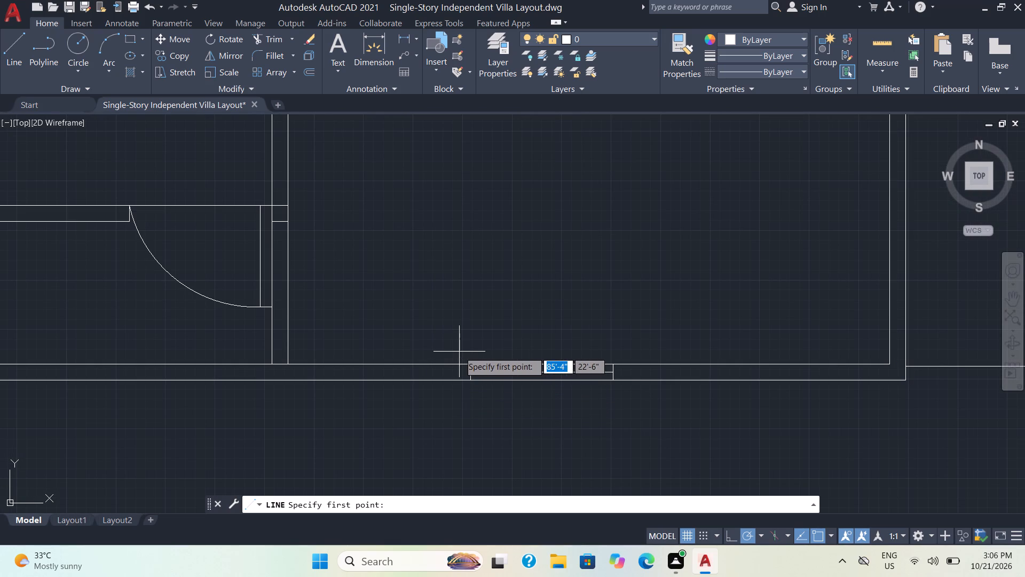
left_click(459, 352)
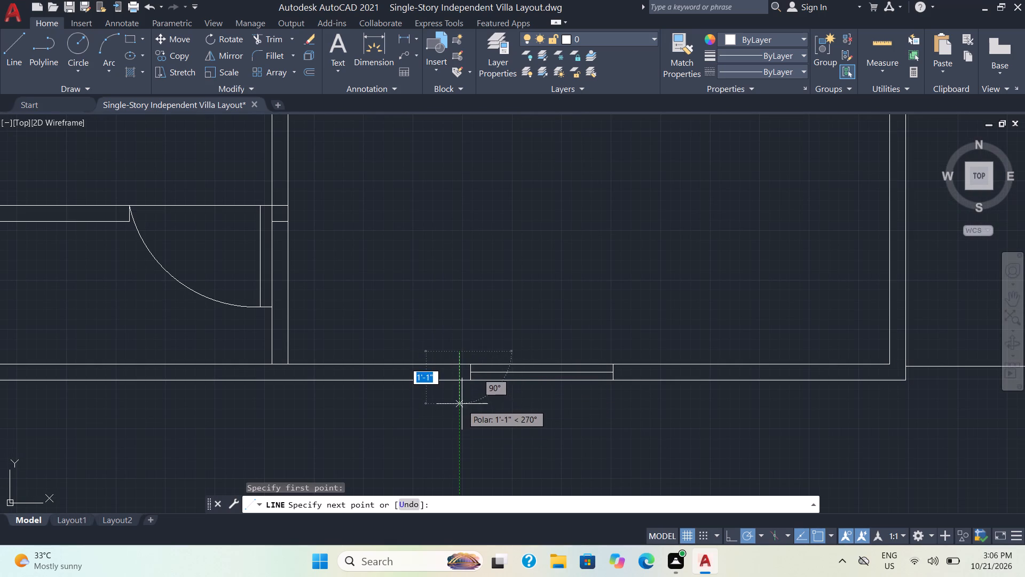
left_click(462, 401)
left_click(647, 402)
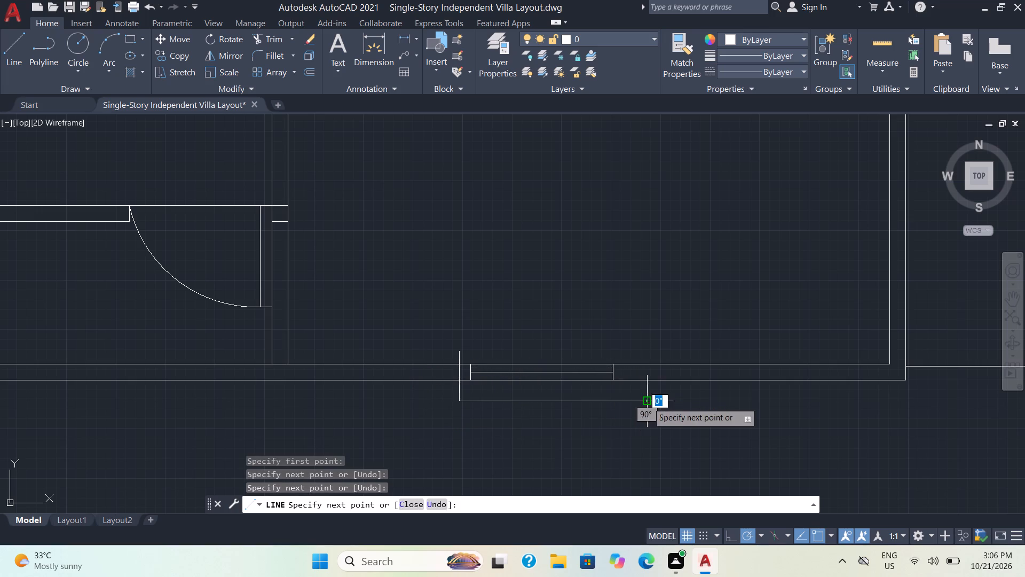
left_click(625, 399)
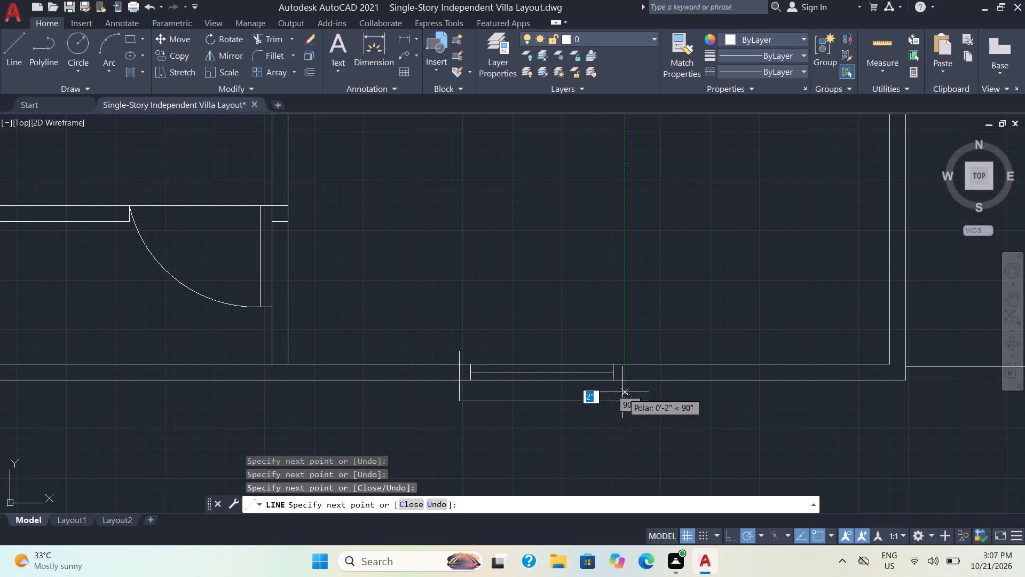
left_click(624, 334)
key("Escape")
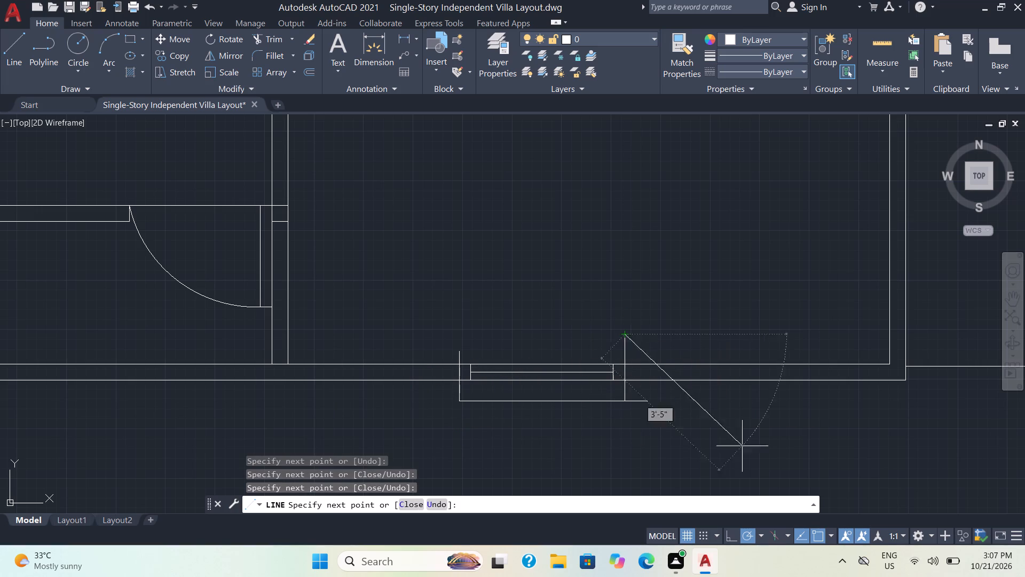
Trim the south surround's overshooting bottom line and cut both legs back to the south wall's outer face.
left_click(270, 39)
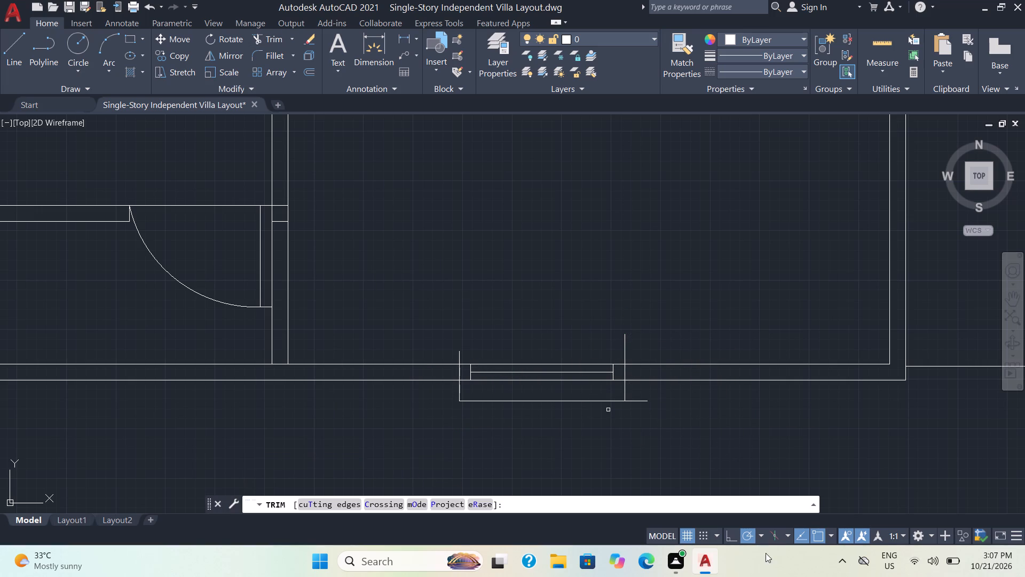
left_click(636, 401)
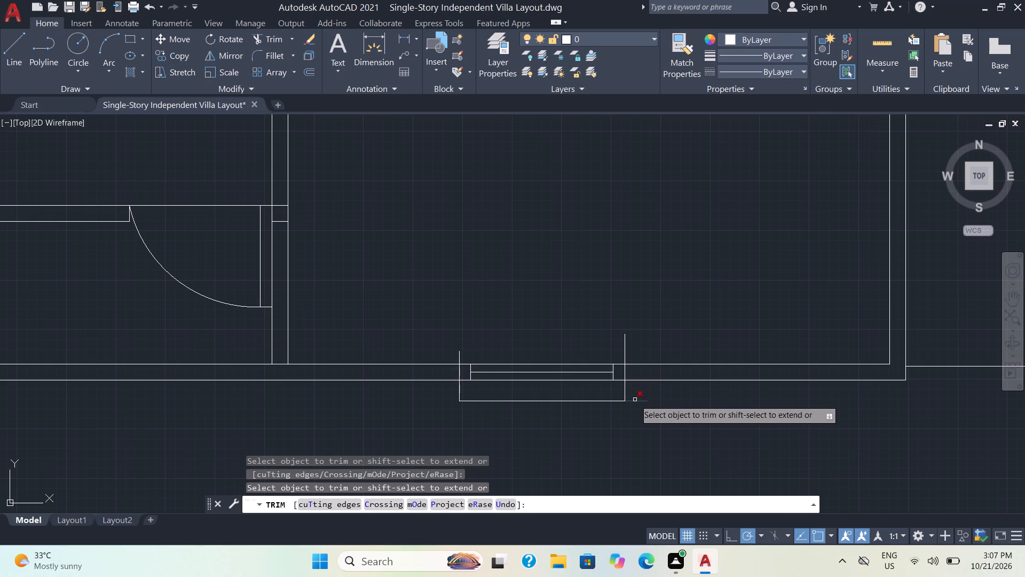
left_click(620, 351)
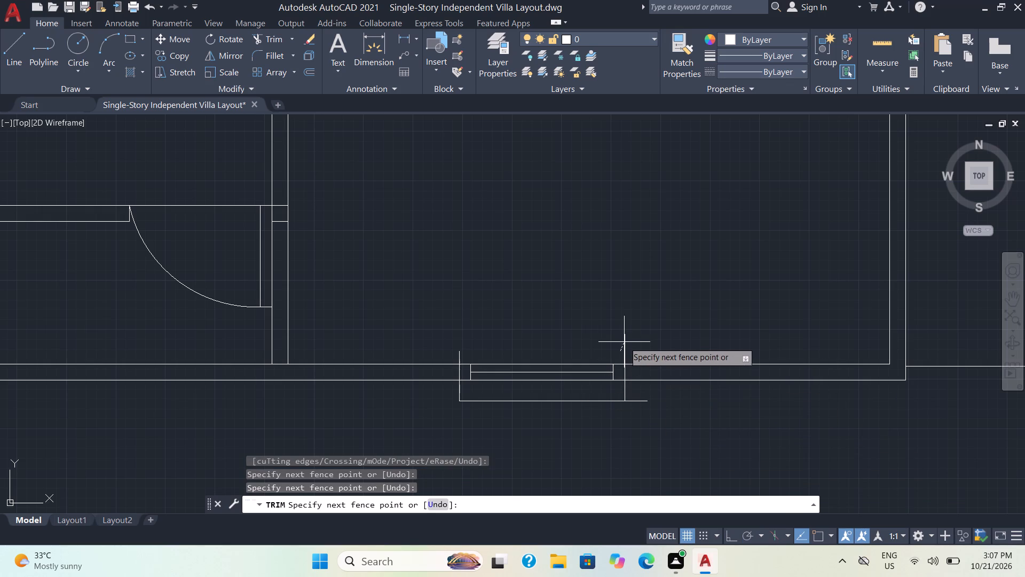
left_click_drag(632, 341, 636, 342)
scroll(641, 400, "up", 3)
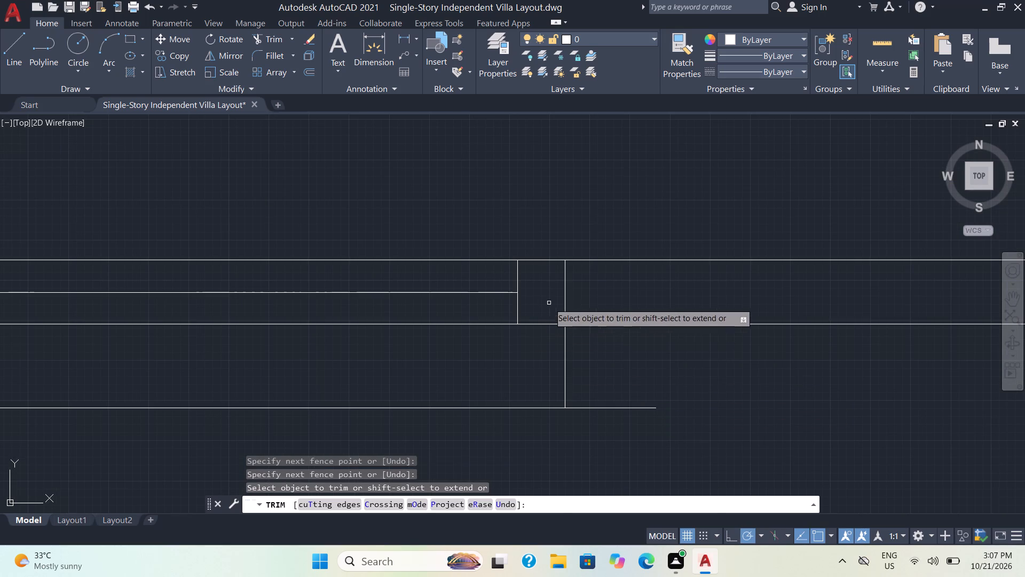
left_click_drag(549, 303, 588, 307)
left_click_drag(608, 405, 610, 425)
scroll(604, 433, "down", 2)
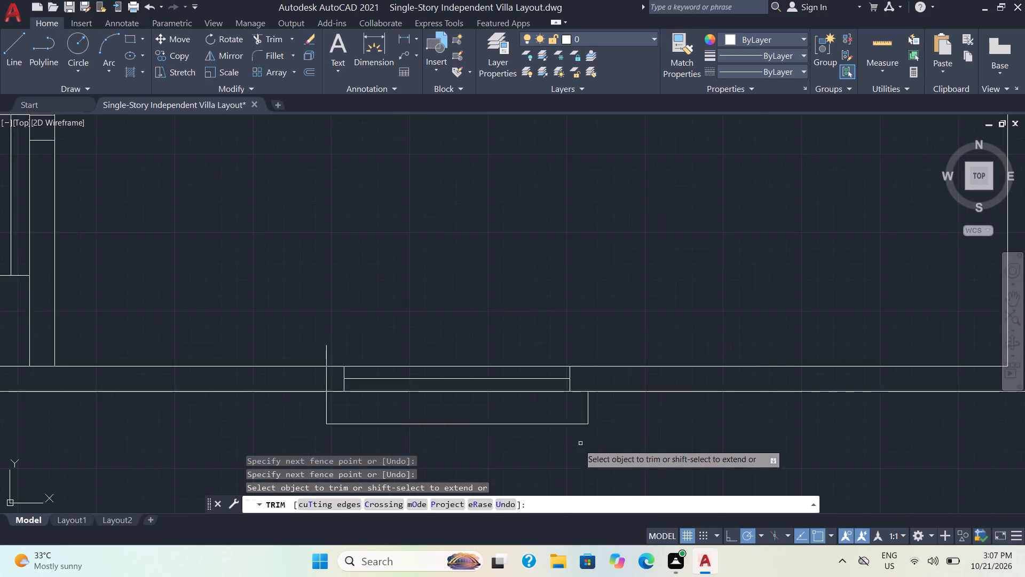
scroll(576, 445, "down", 1)
scroll(371, 436, "up", 3)
left_click_drag(492, 322, 538, 329)
left_click_drag(530, 222, 515, 267)
scroll(518, 267, "down", 3)
scroll(667, 412, "down", 1)
key("Escape")
Draw a horizontal line from inside the west wall outward across it, just north of the wall's northernmost window rectangle.
middle_click_drag(713, 443, 589, 433)
scroll(550, 208, "down", 3)
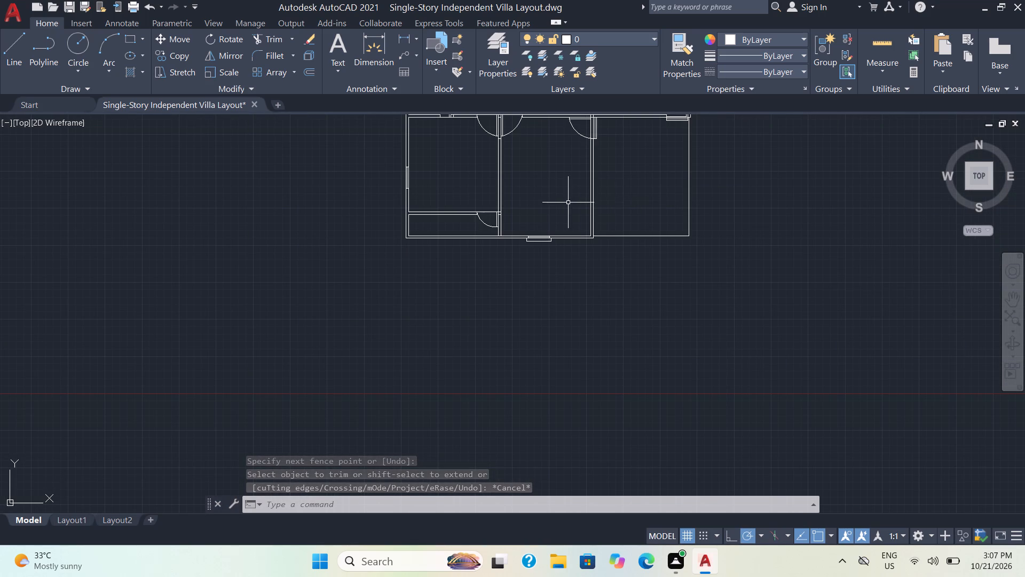
middle_click_drag(568, 202, 648, 376)
scroll(580, 228, "down", 1)
key("Escape")
scroll(563, 243, "up", 3)
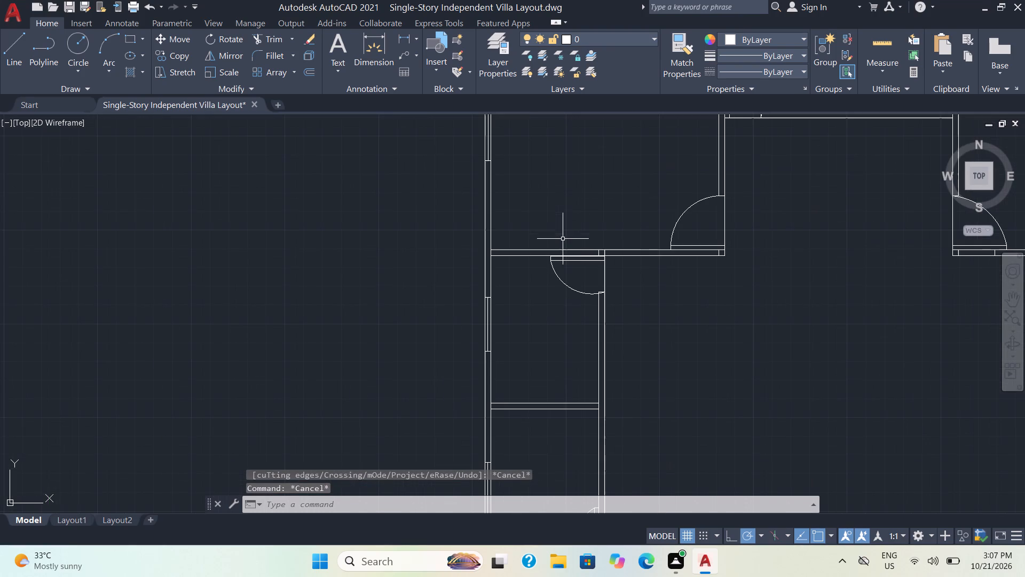
scroll(448, 165, "up", 1)
middle_click_drag(450, 166, 459, 255)
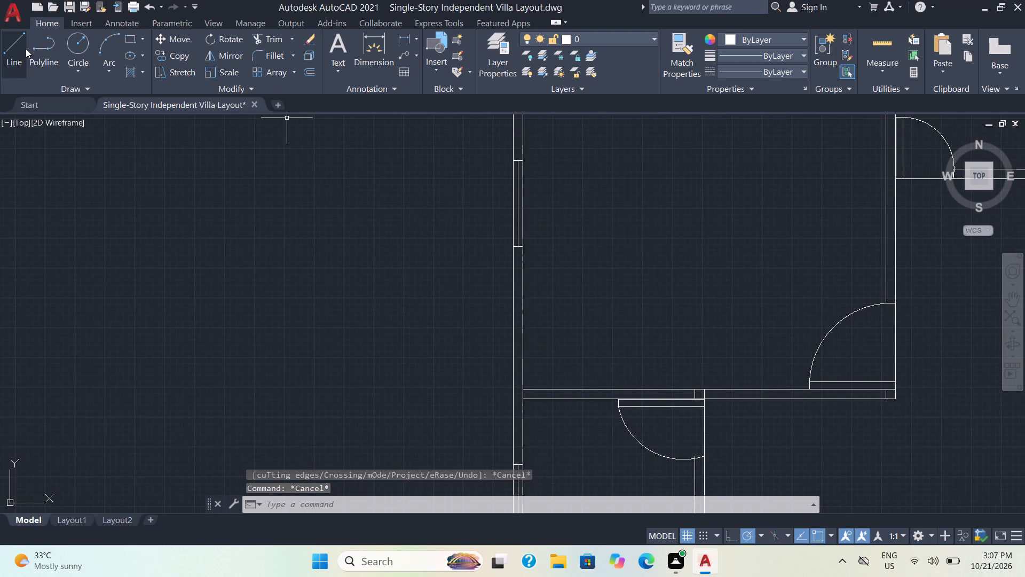
left_click(25, 49)
scroll(522, 140, "up", 3)
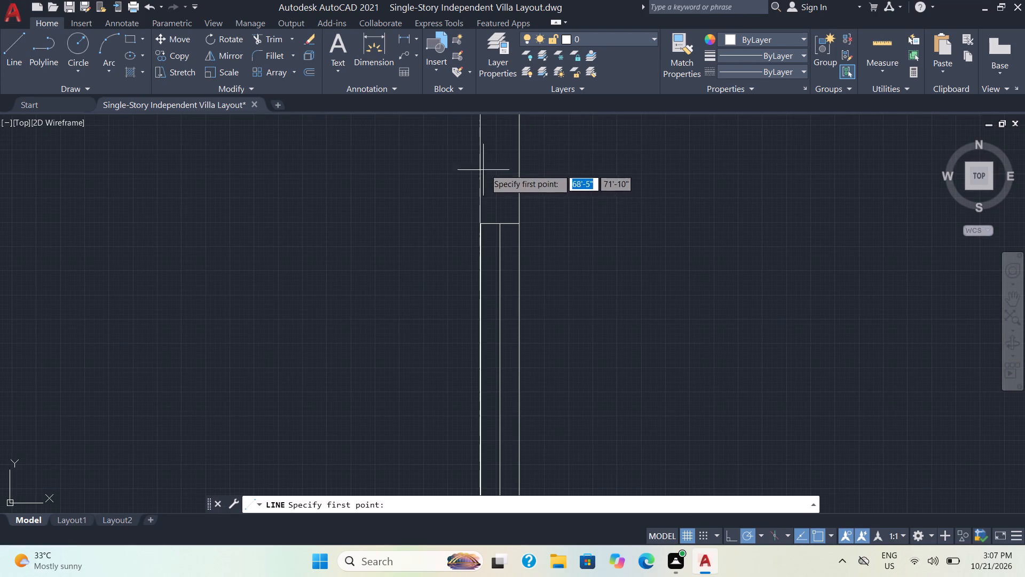
left_click(538, 182)
left_click(410, 183)
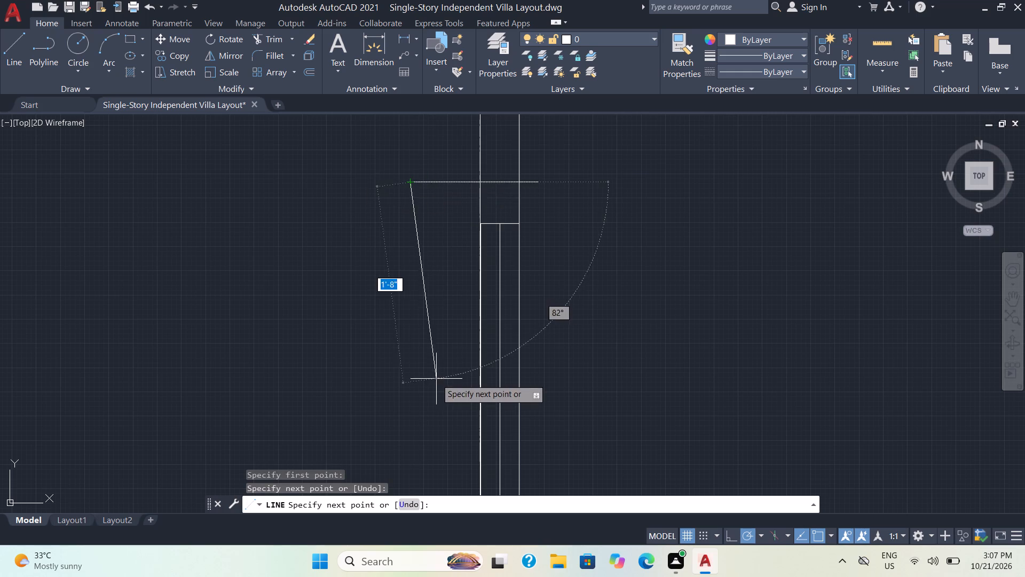
Continue the line straight south past all west-wall rectangles to below the southernmost one, finishing with an eastward leg across the wall.
scroll(433, 393, "down", 3)
middle_click_drag(415, 414, 434, 286)
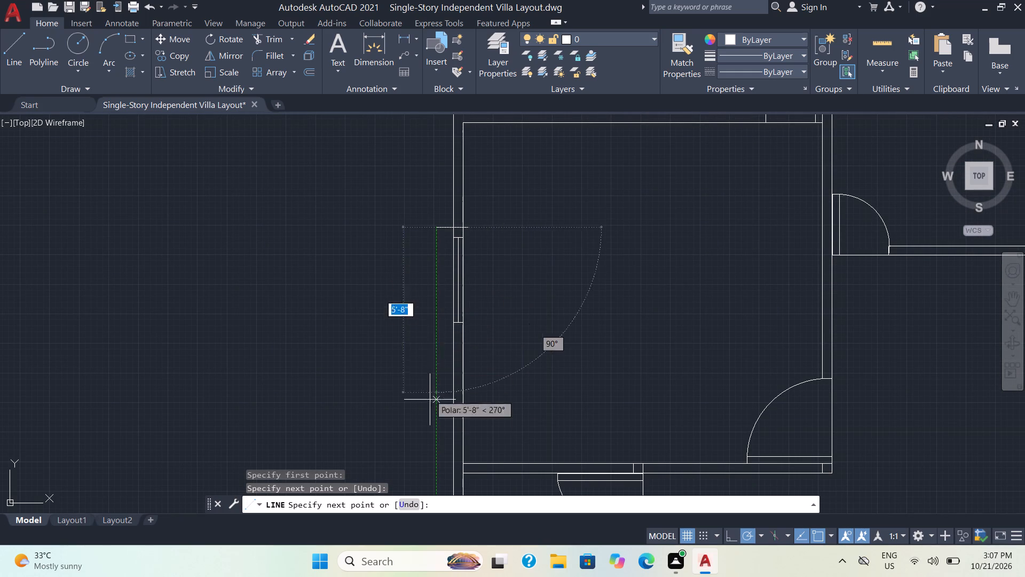
scroll(427, 418, "down", 2)
middle_click_drag(428, 411, 477, 194)
scroll(477, 194, "up", 1)
scroll(464, 415, "down", 3)
middle_click_drag(464, 416, 512, 109)
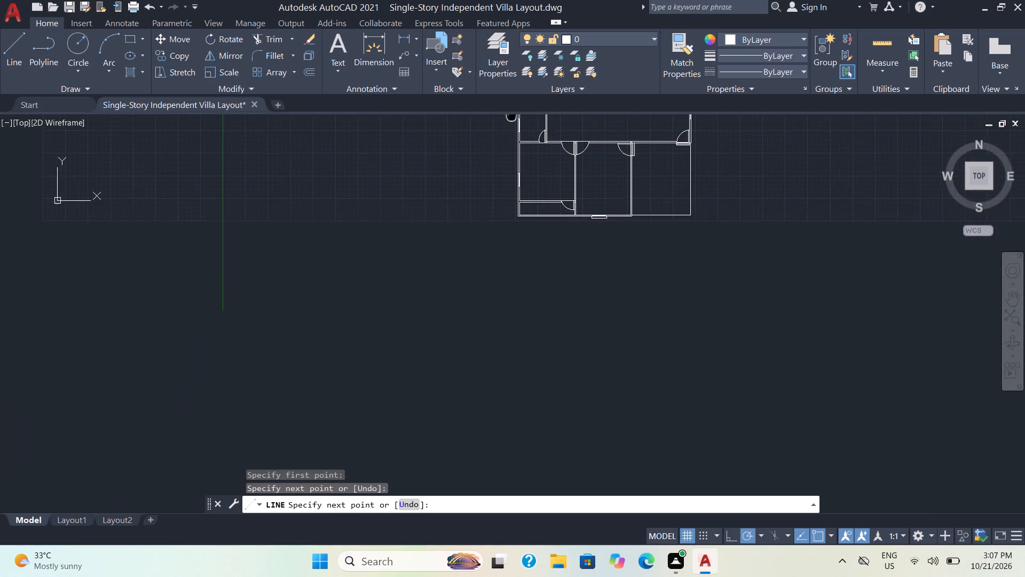
middle_click_drag(512, 109, 488, 272)
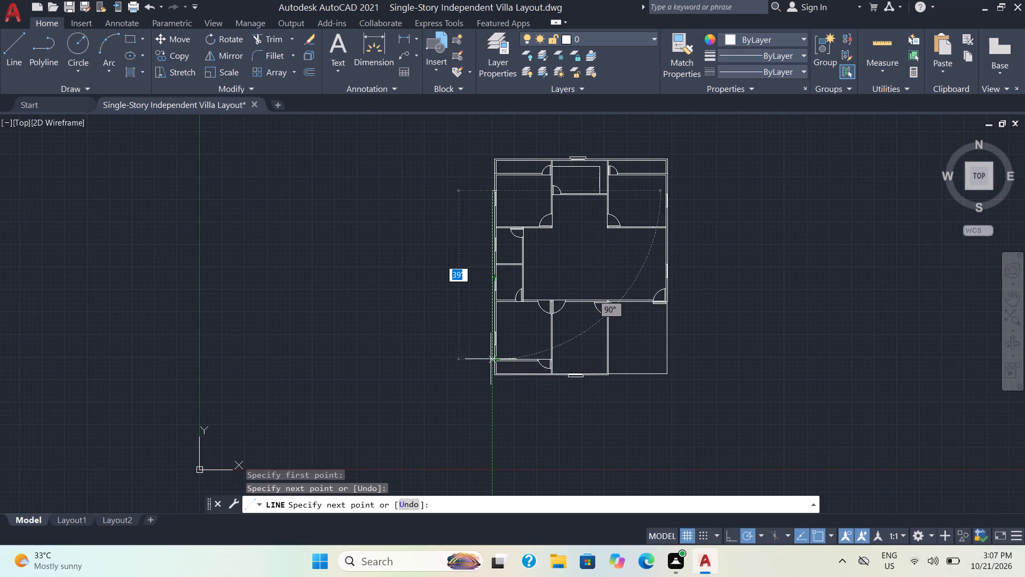
scroll(488, 361, "up", 4)
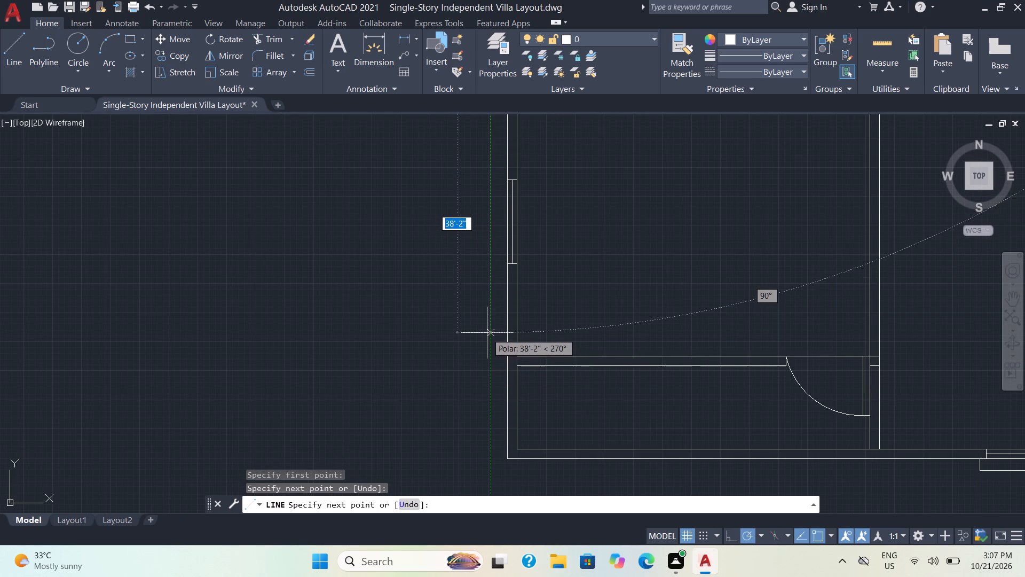
left_click(491, 287)
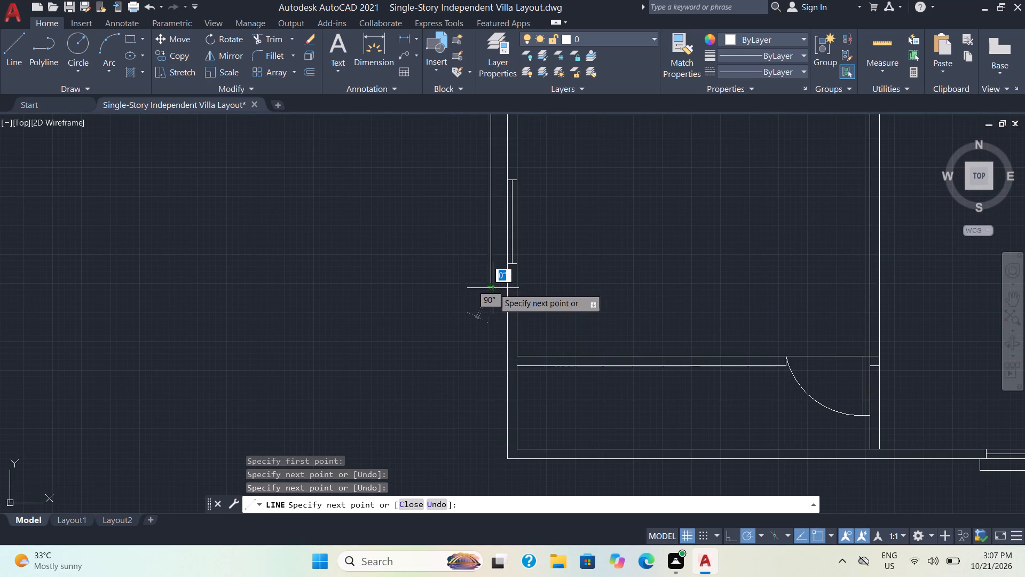
left_click(556, 290)
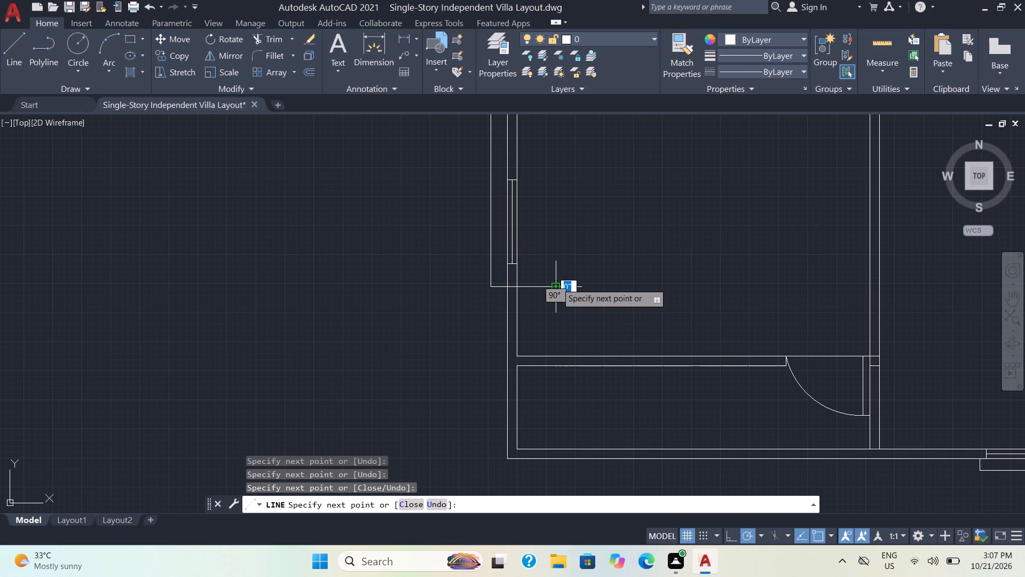
key("Escape")
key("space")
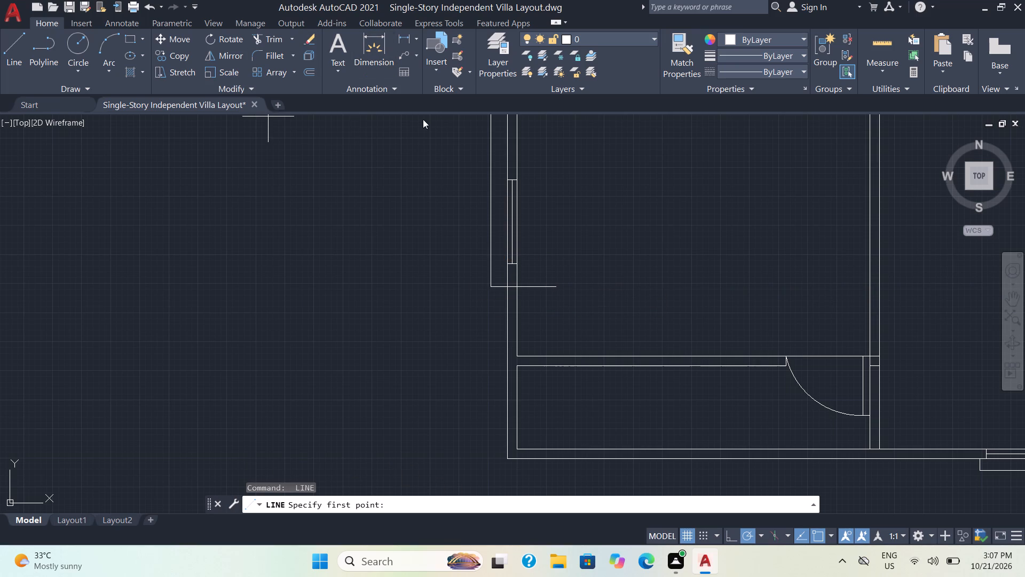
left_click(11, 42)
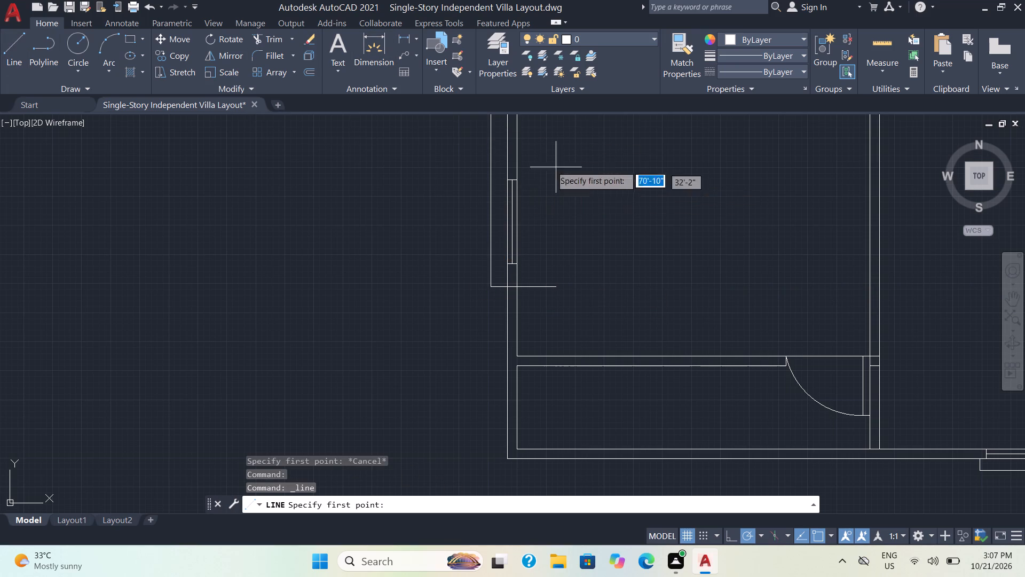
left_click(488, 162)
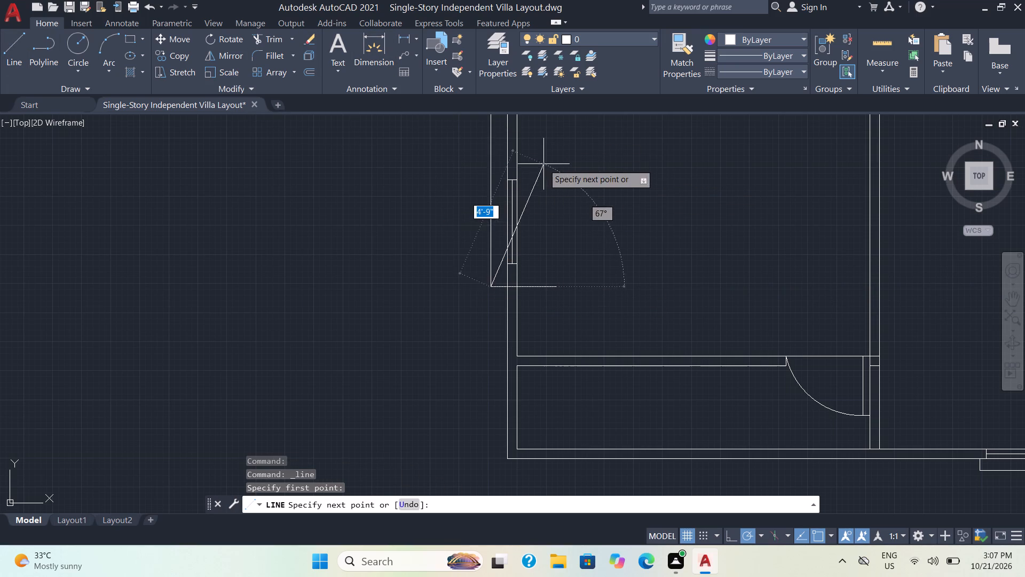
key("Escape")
Draw a horizontal line about 4' long across the west wall just north of its southernmost window rectangle.
left_click(2, 45)
key("space")
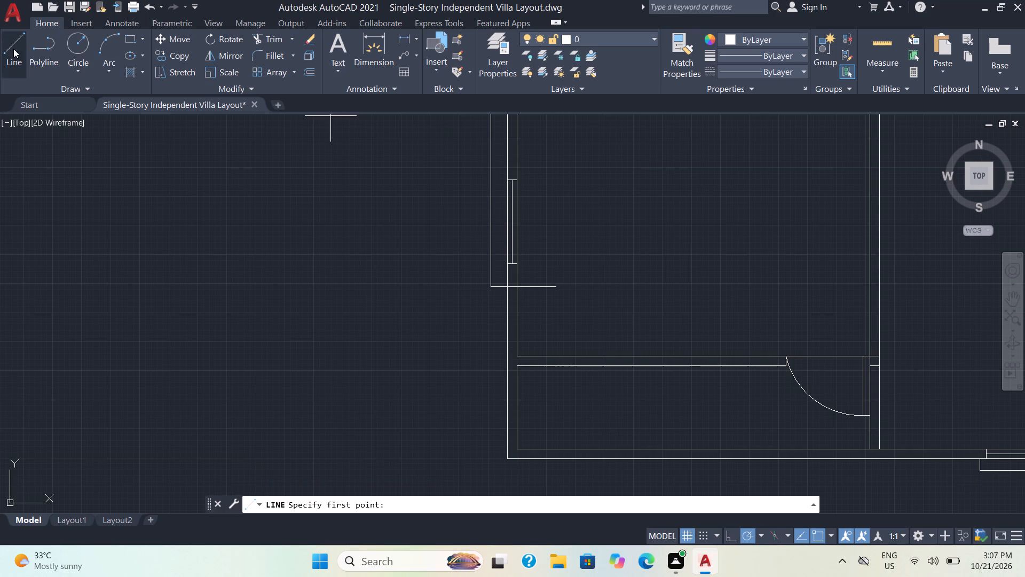
left_click(467, 157)
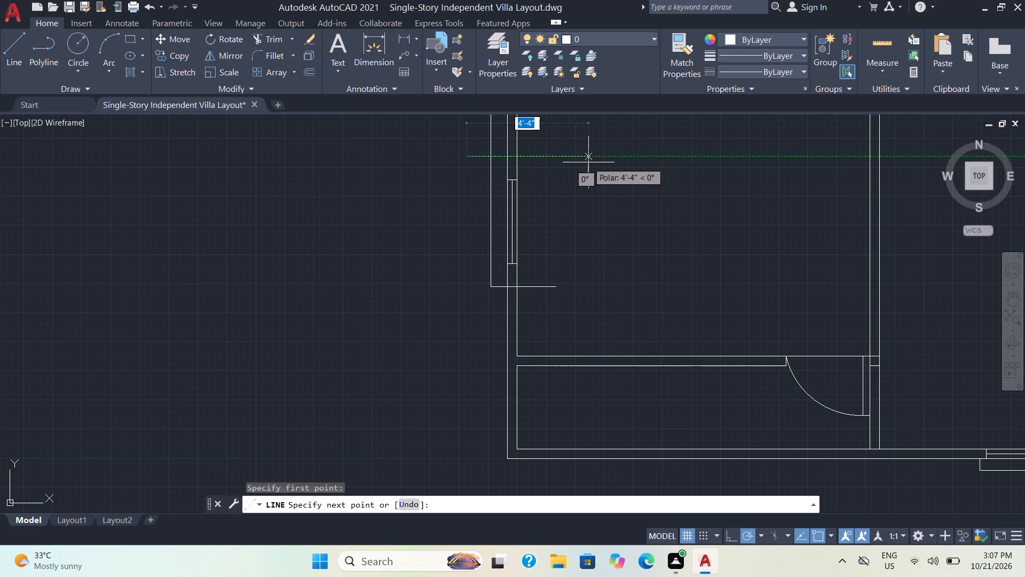
left_click(580, 159)
scroll(581, 162, "down", 2)
key("Escape")
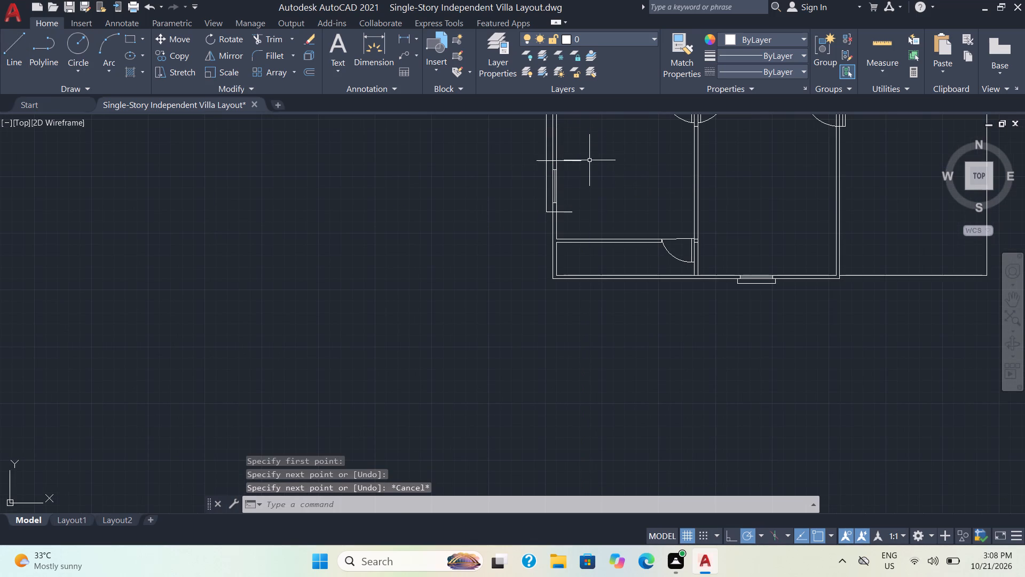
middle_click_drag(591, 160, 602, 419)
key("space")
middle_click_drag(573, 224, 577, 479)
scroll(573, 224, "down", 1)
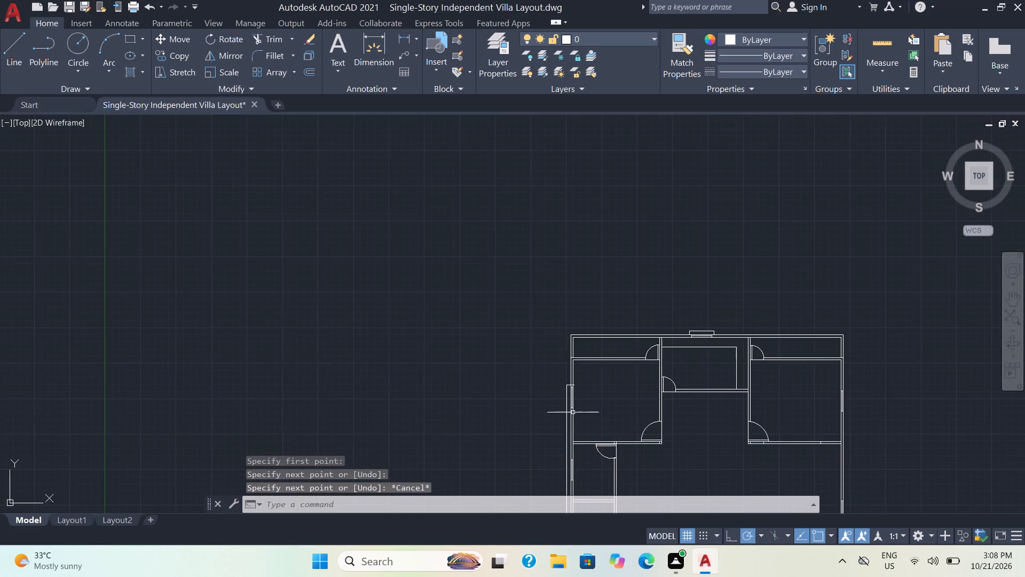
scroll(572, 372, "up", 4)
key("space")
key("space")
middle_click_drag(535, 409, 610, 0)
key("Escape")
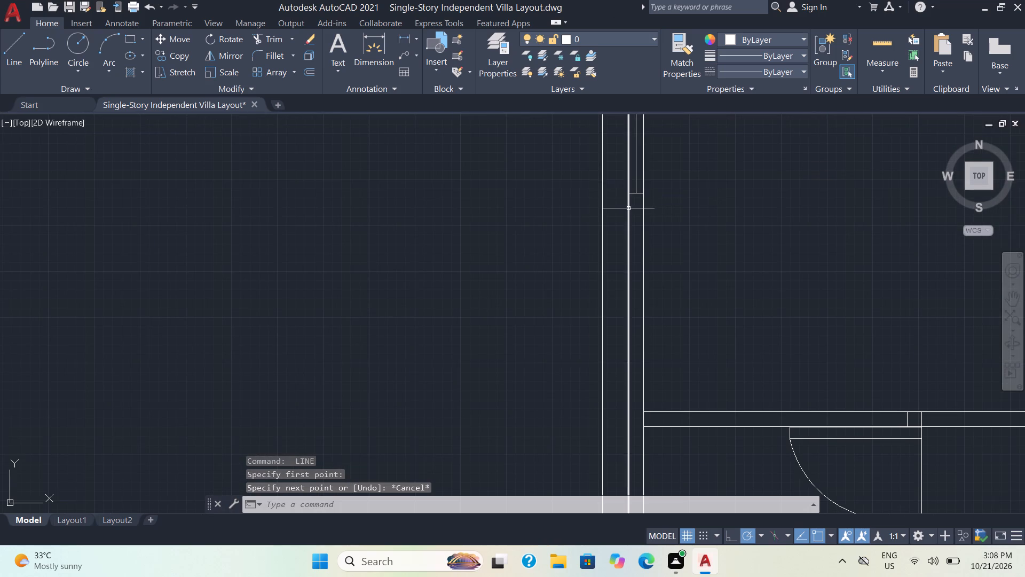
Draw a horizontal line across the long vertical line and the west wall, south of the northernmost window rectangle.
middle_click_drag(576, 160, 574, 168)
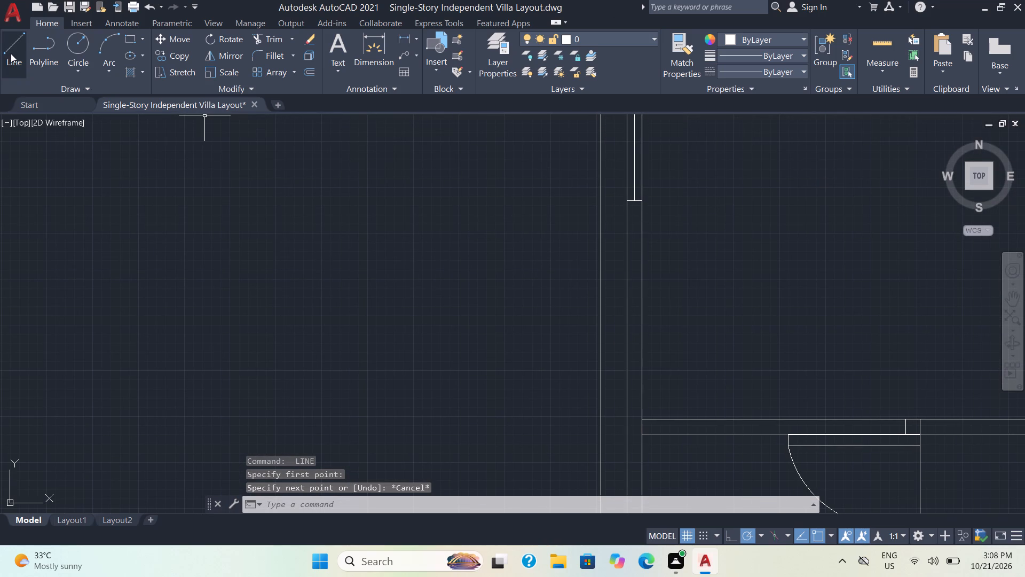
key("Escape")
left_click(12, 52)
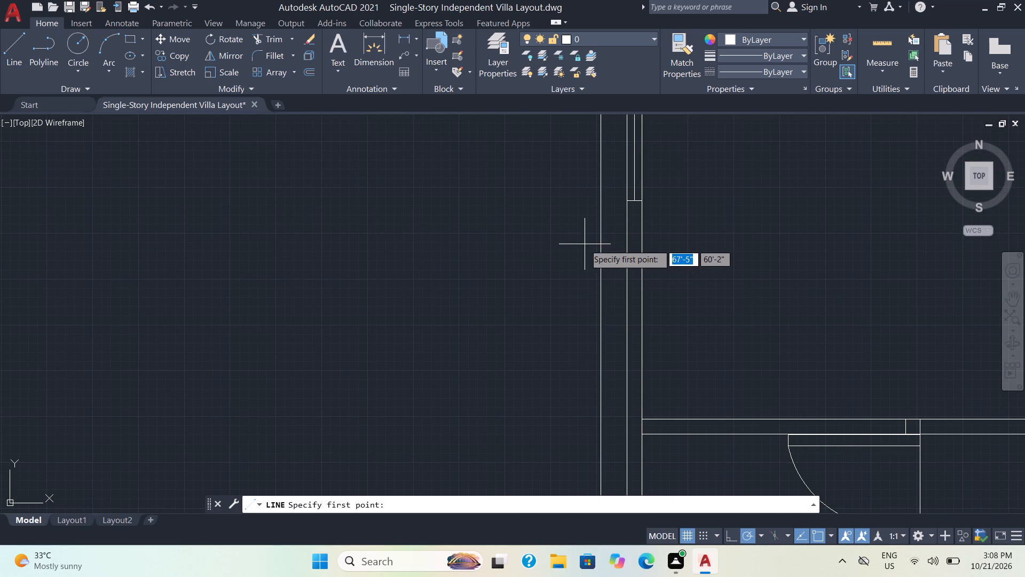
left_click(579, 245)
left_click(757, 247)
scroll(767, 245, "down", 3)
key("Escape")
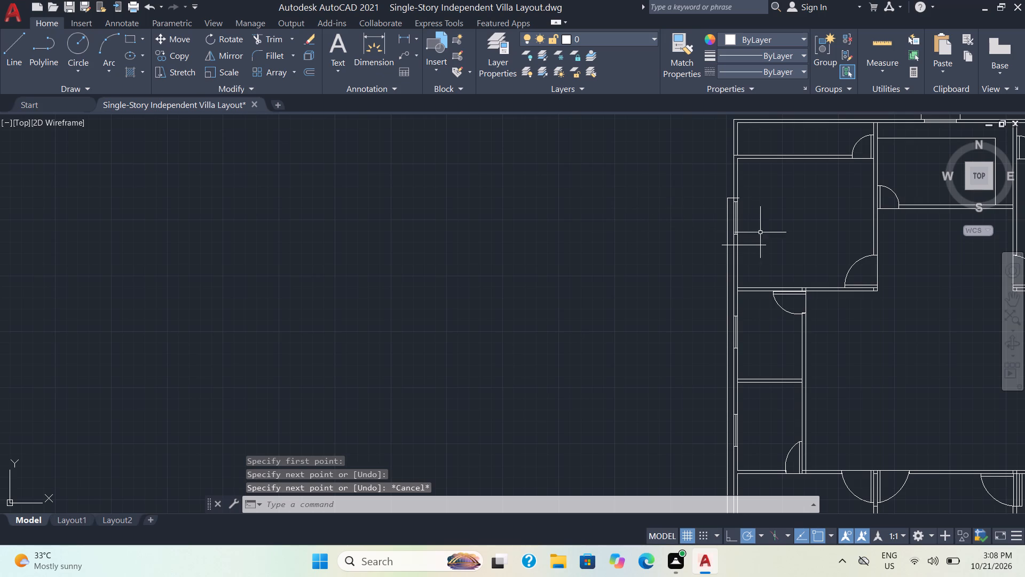
Draw another horizontal line across the west wall, parallel to the previous one and closer to the northernmost rectangle's south end.
left_click(18, 50)
scroll(886, 290, "up", 1)
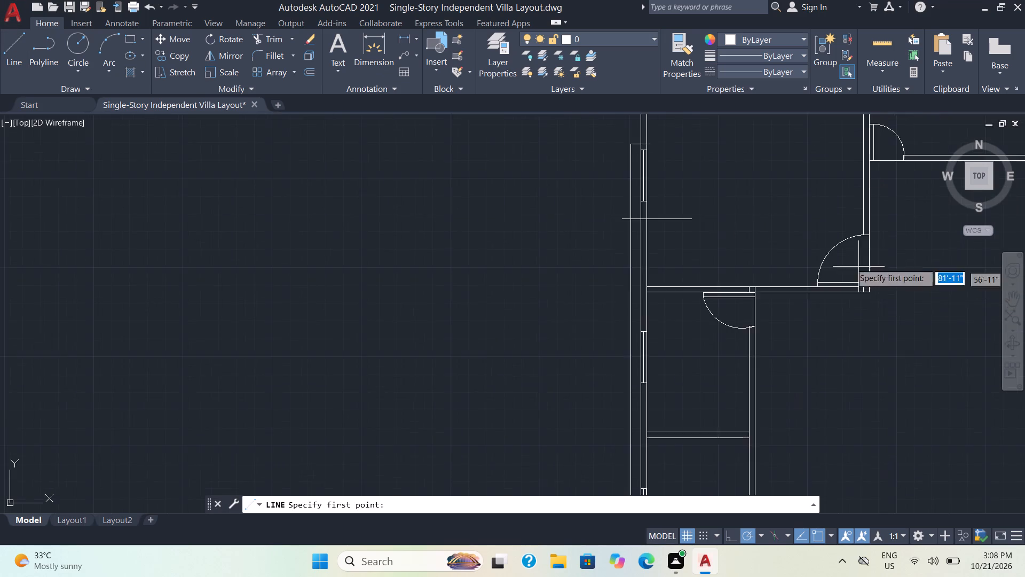
scroll(843, 260, "up", 1)
middle_click_drag(695, 213, 703, 286)
scroll(683, 260, "up", 1)
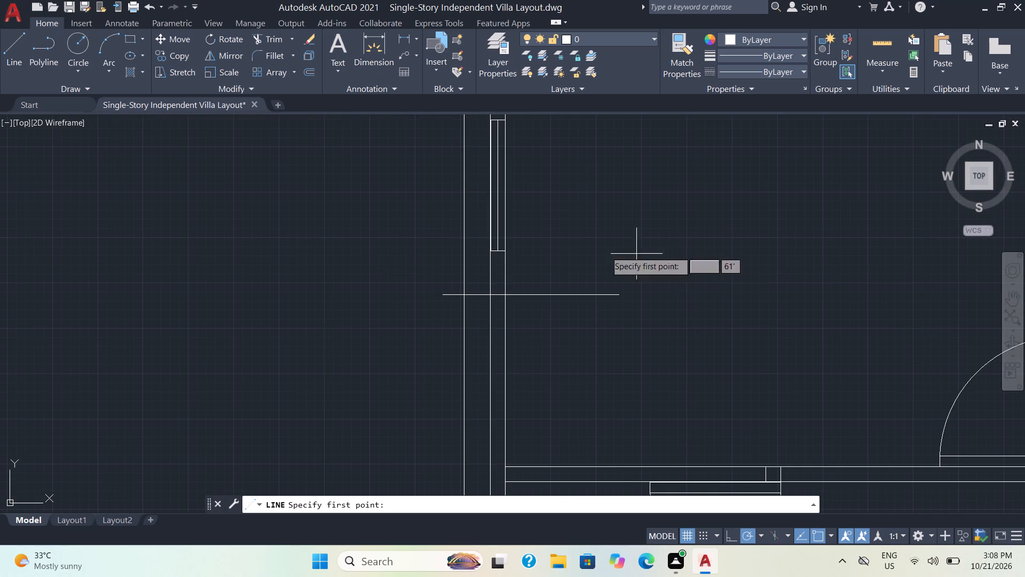
left_click(439, 271)
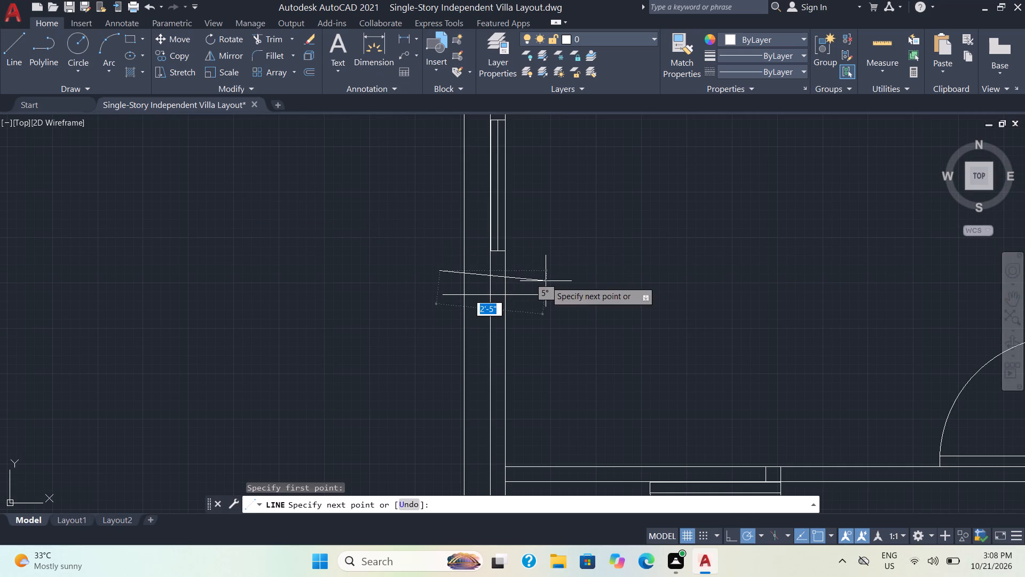
left_click(564, 270)
key("Escape")
scroll(568, 266, "down", 3)
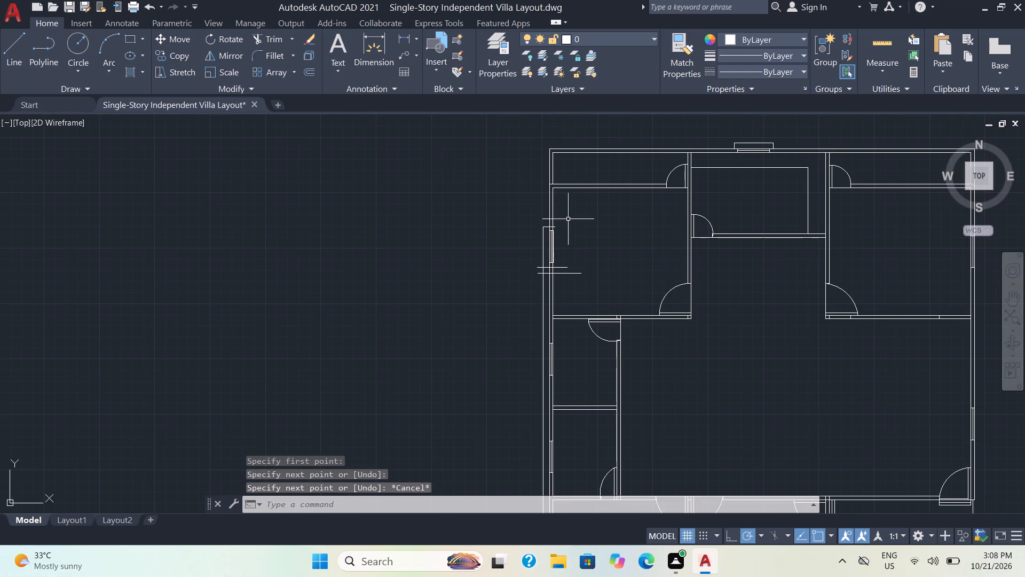
Trim the northernmost surround's top line where it overshoots east of the west wall's inner face.
key("t")
key("r")
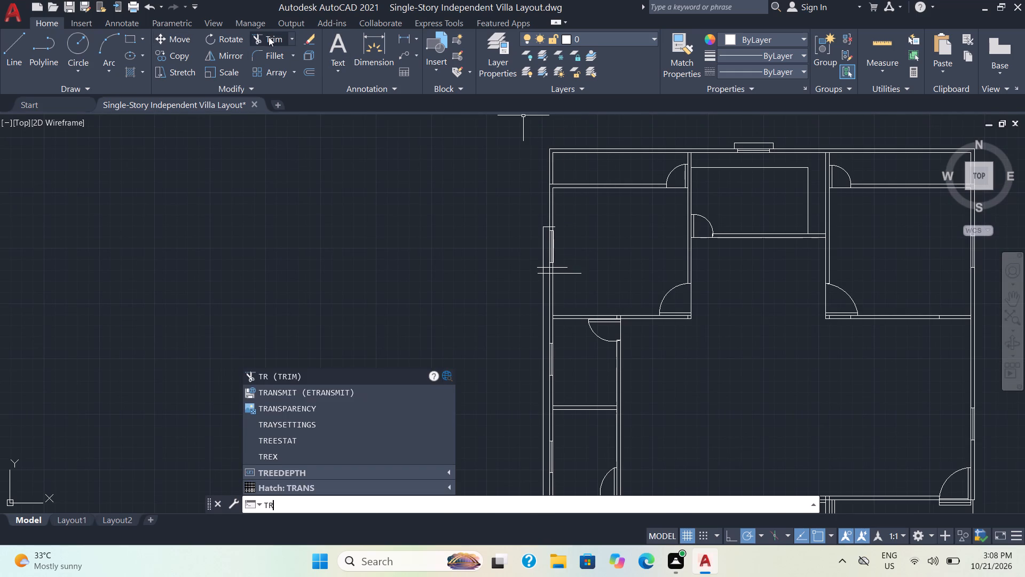
left_click(273, 38)
scroll(586, 239, "up", 3)
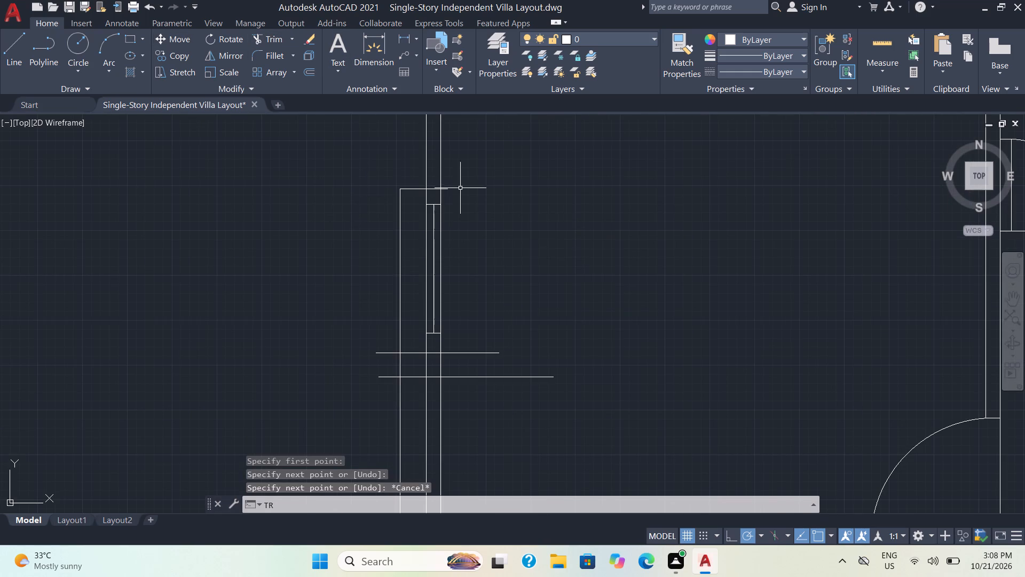
scroll(461, 188, "up", 3)
left_click_drag(385, 177, 385, 294)
left_click_drag(381, 175, 390, 247)
key("Return")
left_click(280, 40)
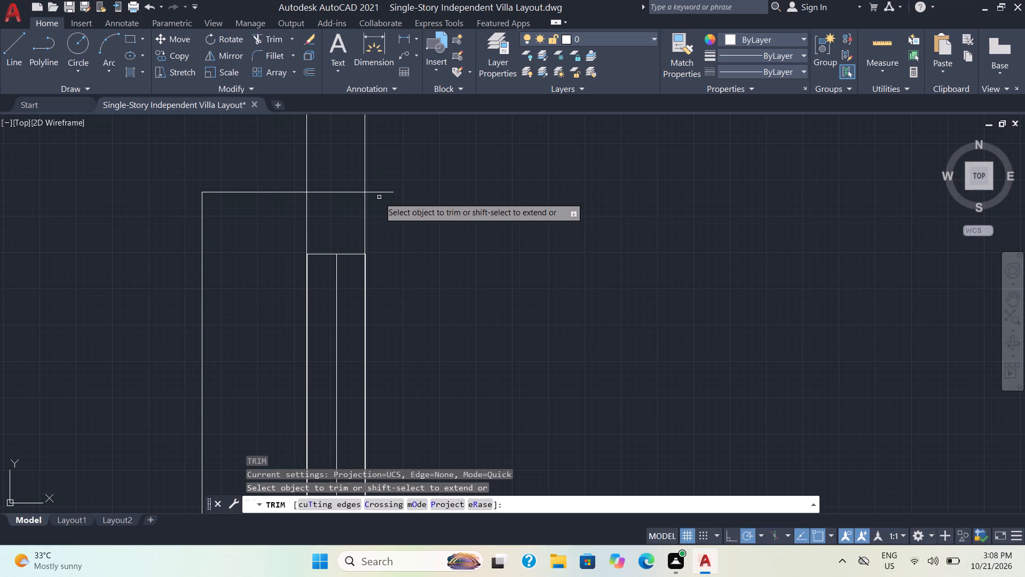
left_click_drag(389, 180, 390, 251)
Trim the two horizontal lines south of the northernmost rectangle back to the west wall's outer face.
scroll(400, 264, "down", 4)
left_click_drag(415, 398, 428, 378)
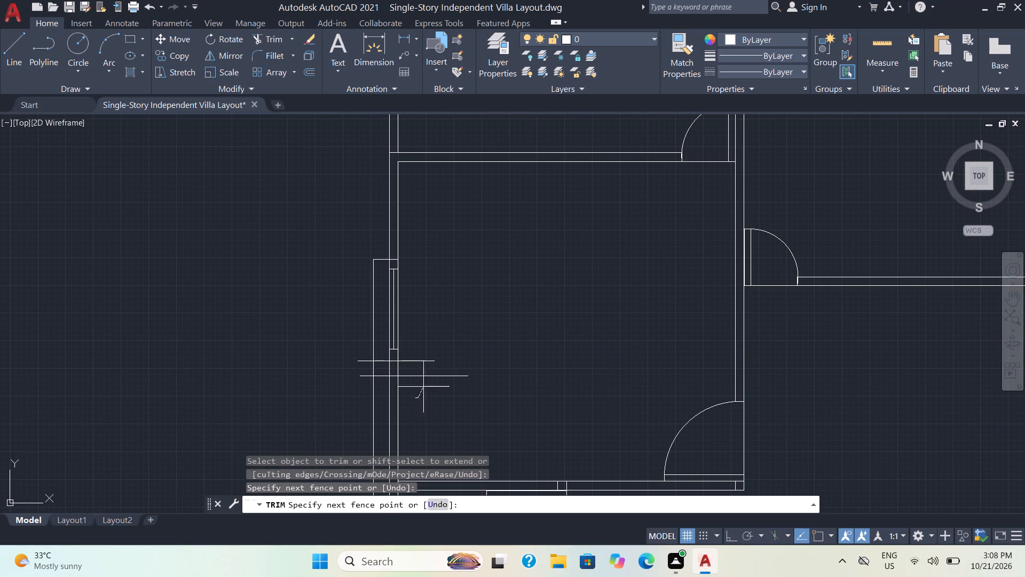
left_click_drag(428, 378, 438, 335)
scroll(405, 361, "up", 3)
left_click_drag(358, 348, 353, 430)
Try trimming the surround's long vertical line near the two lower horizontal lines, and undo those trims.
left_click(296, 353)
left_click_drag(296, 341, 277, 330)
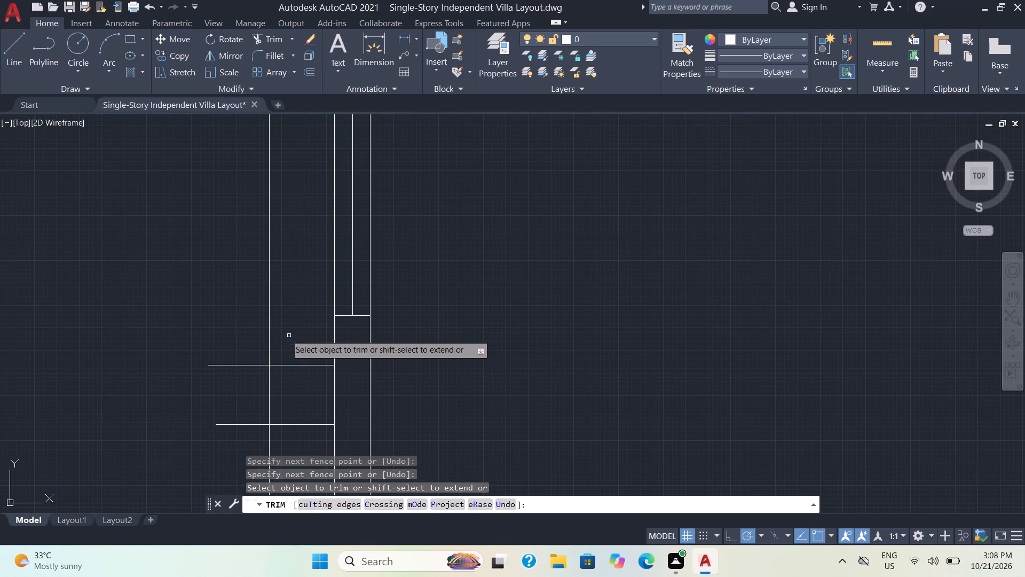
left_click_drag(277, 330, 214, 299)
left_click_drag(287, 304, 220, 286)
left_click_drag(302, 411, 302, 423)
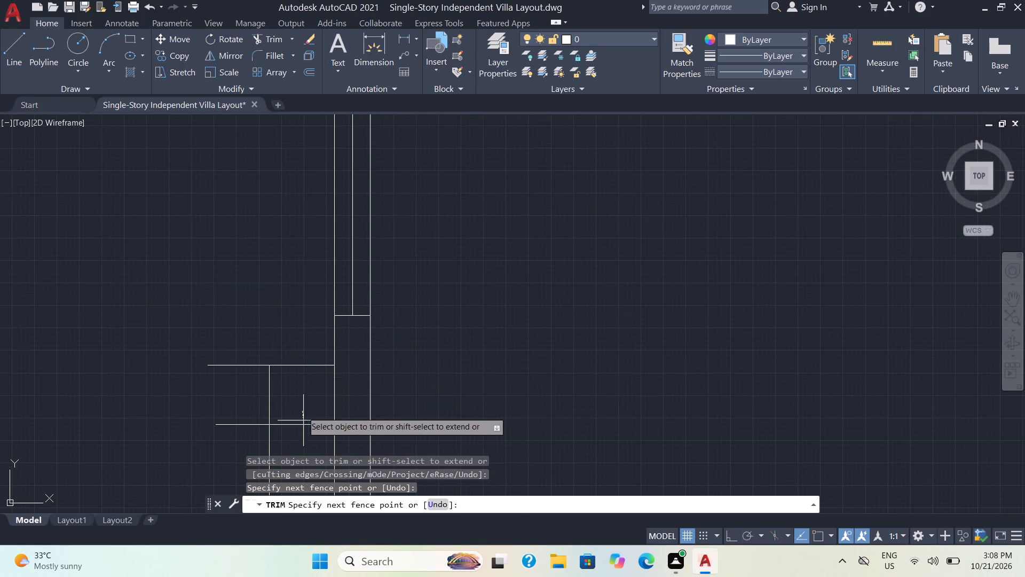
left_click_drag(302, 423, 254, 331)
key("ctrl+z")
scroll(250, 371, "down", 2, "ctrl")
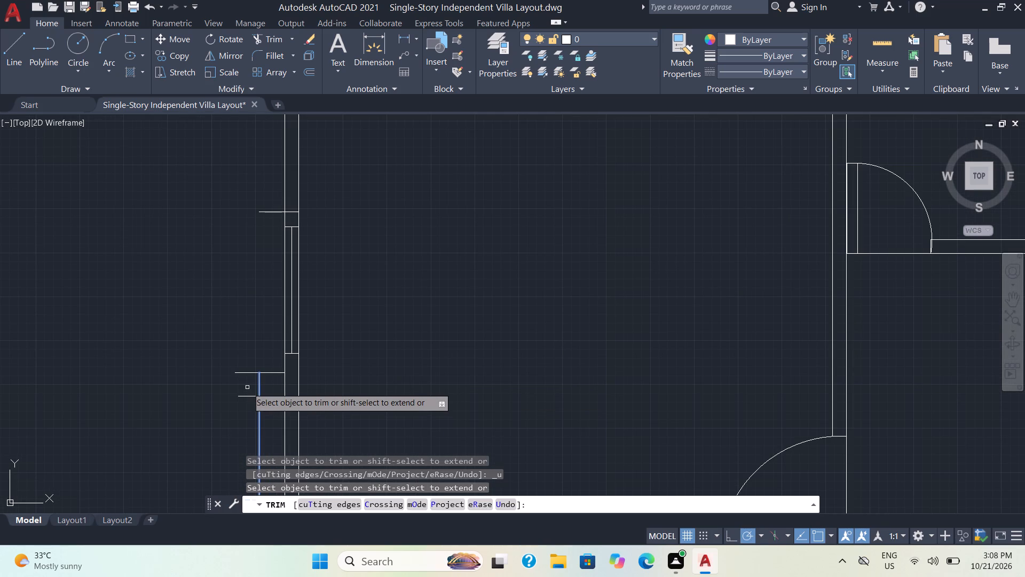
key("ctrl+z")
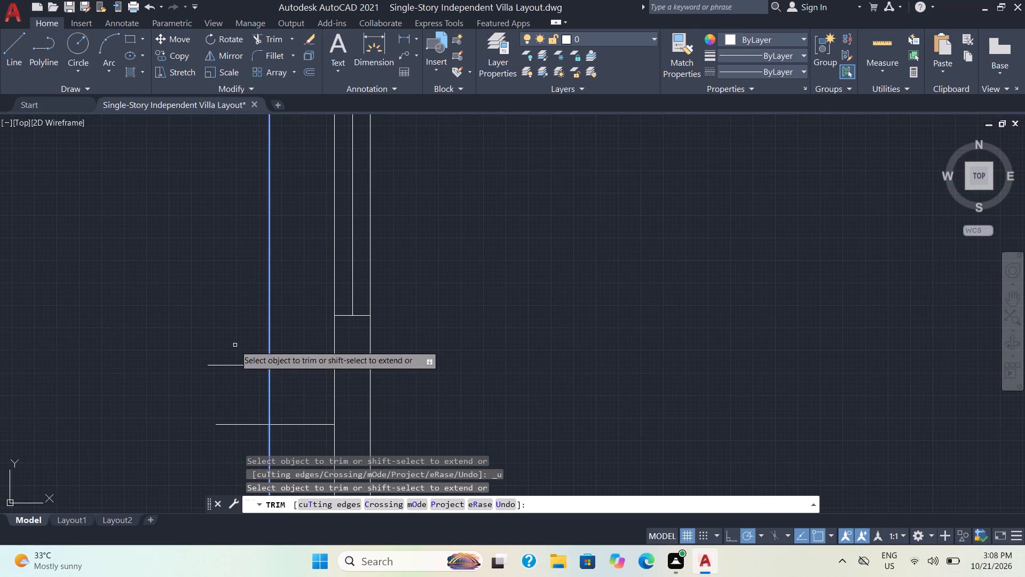
Trim the bottom line's western overshoot, the spare horizontal line and the vertical line extending below the northernmost surround's bottom edge.
left_click_drag(235, 345, 306, 399)
left_click_drag(306, 393, 243, 393)
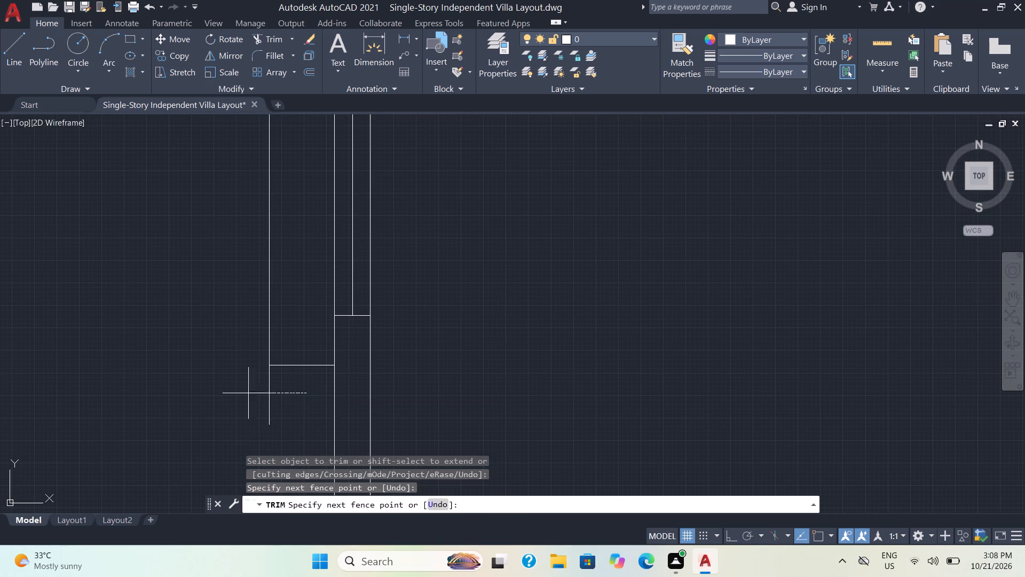
Trim away the vertical line's overshoot below the northernmost west-wall surround's bottom edge.
left_click_drag(243, 393, 194, 393)
scroll(379, 352, "down", 4)
middle_click_drag(450, 379, 465, 503)
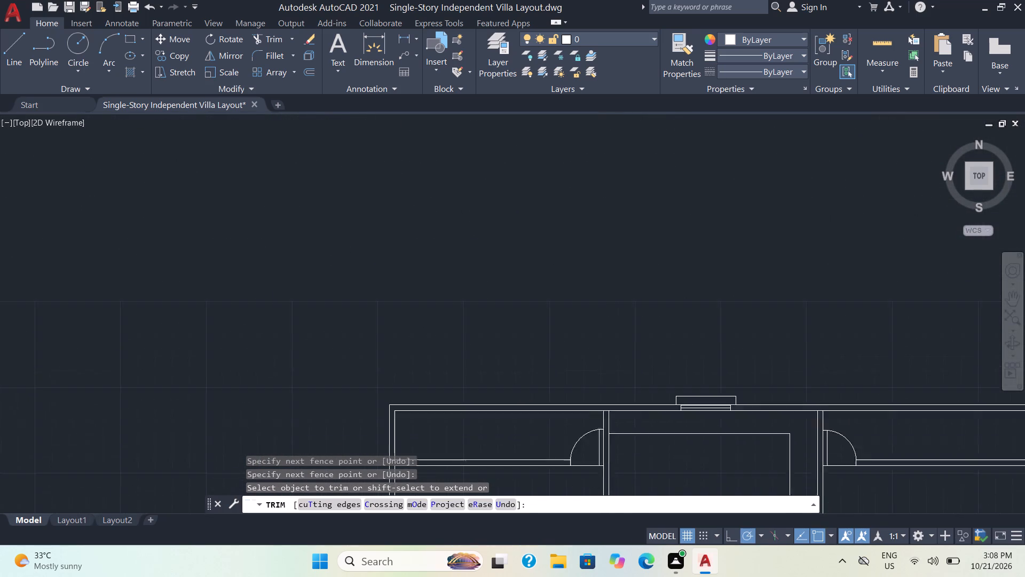
middle_click_drag(465, 503, 474, 411)
scroll(421, 433, "up", 4)
left_click_drag(343, 365, 337, 385)
scroll(542, 462, "down", 4)
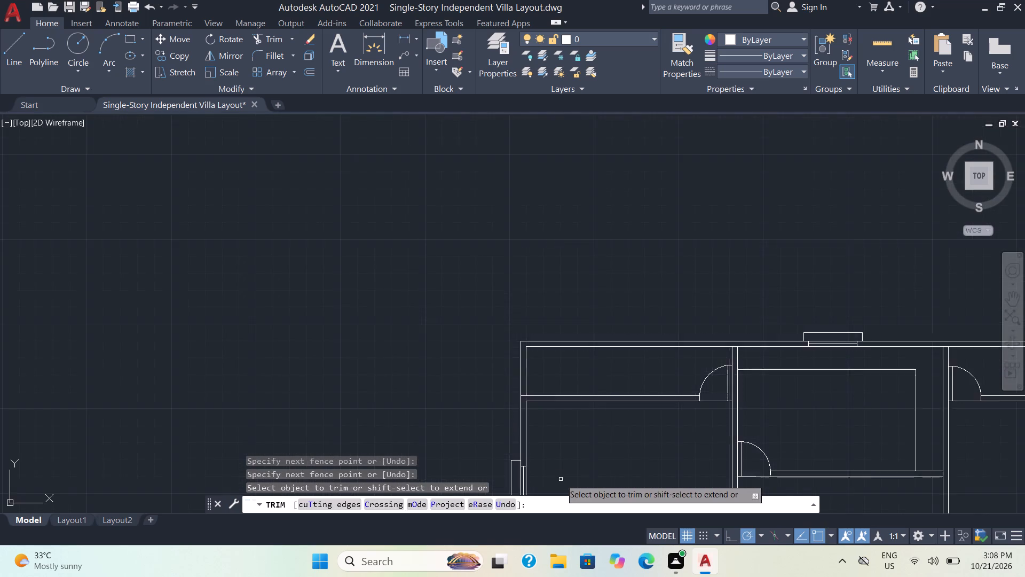
Trim the horizontal lines above and below the southernmost west-wall window rectangle back to the wall's outer face.
middle_click_drag(561, 479, 551, 169)
scroll(511, 485, "up", 2)
middle_click_drag(530, 449, 521, 0)
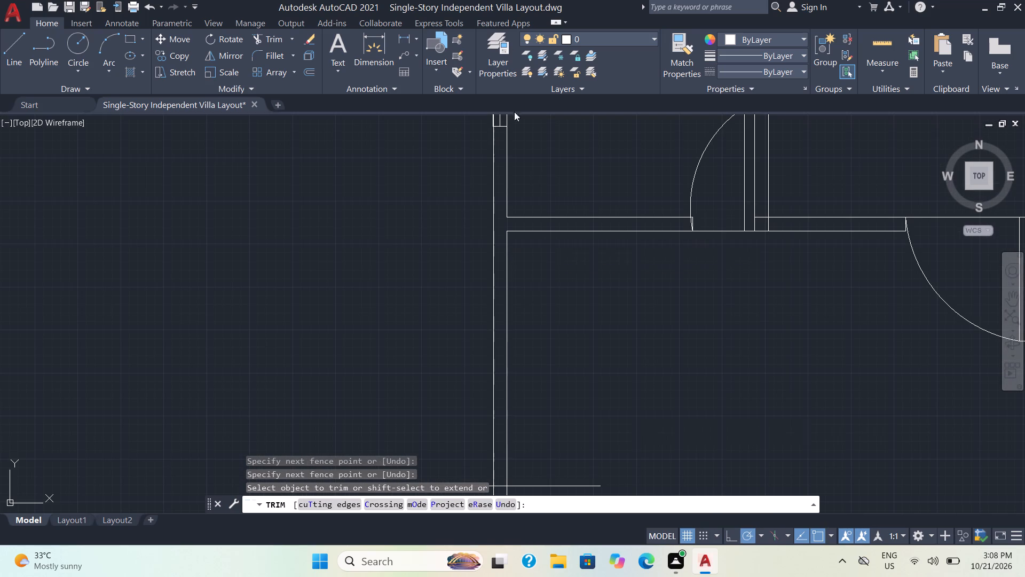
scroll(649, 504, "down", 3)
scroll(632, 426, "down", 3)
middle_click_drag(635, 427, 590, 160)
scroll(569, 177, "up", 1)
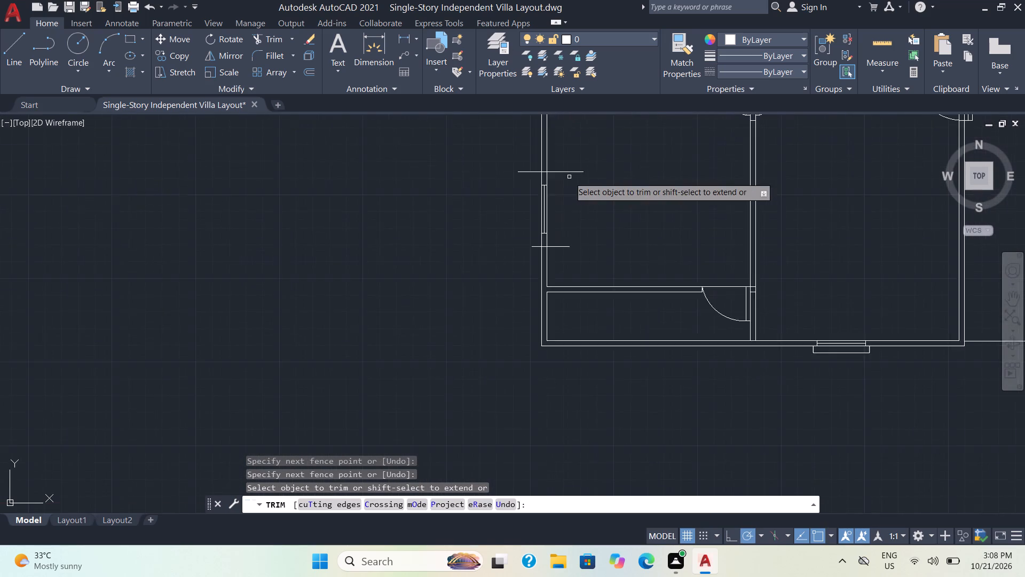
scroll(569, 177, "up", 1)
left_click_drag(557, 157, 554, 309)
scroll(529, 284, "up", 2)
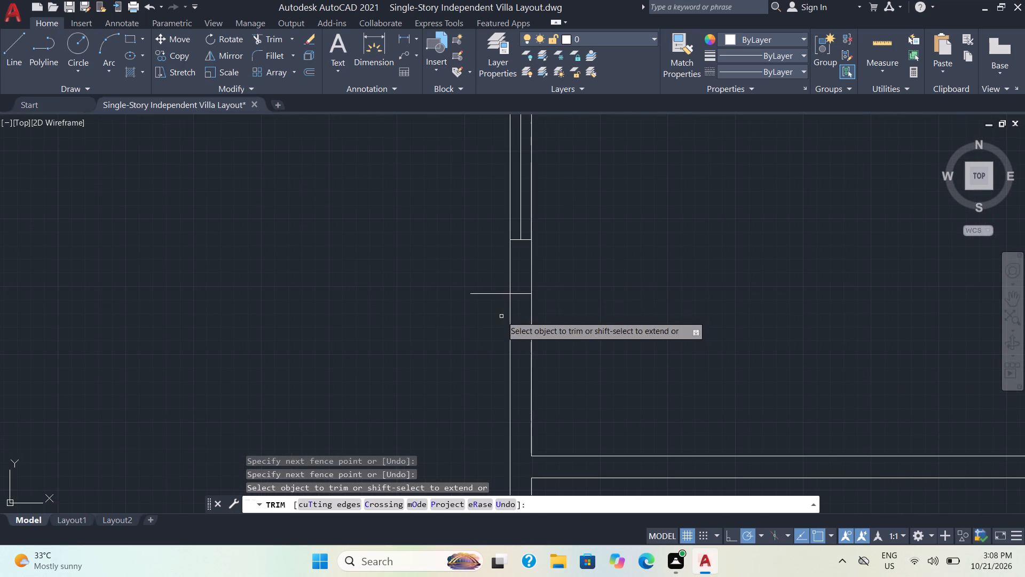
left_click_drag(519, 282, 524, 325)
scroll(521, 263, "down", 2)
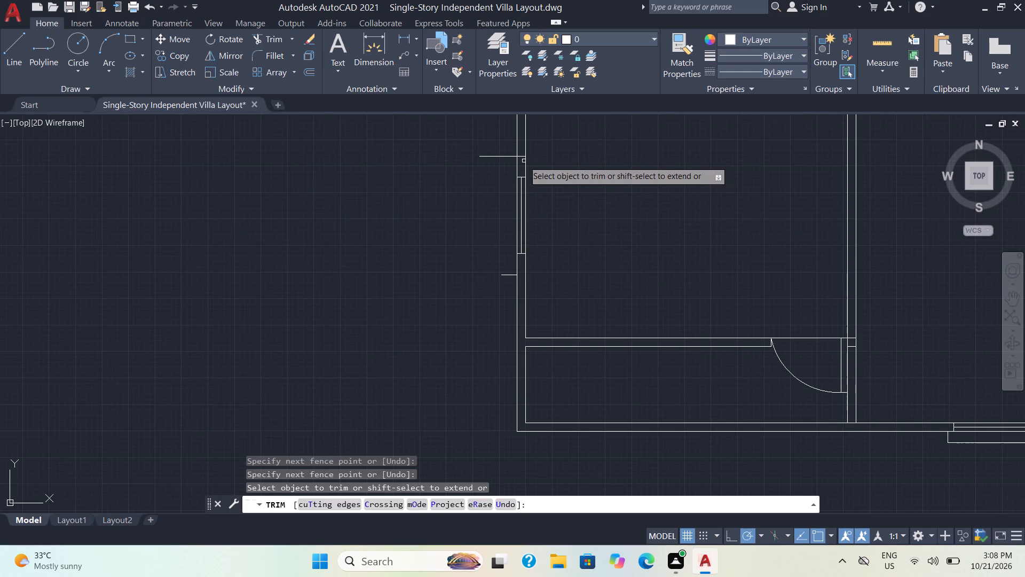
scroll(519, 154, "up", 2)
left_click(519, 154)
left_click(522, 175)
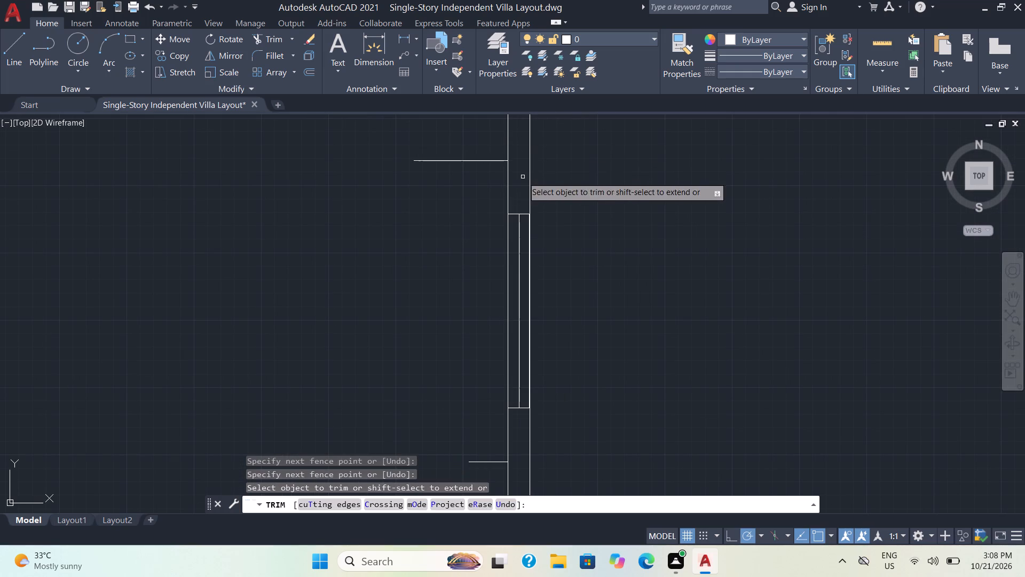
Draw a vertical line from the southernmost surround's bottom line, at its west end, up to its top line.
left_click(18, 44)
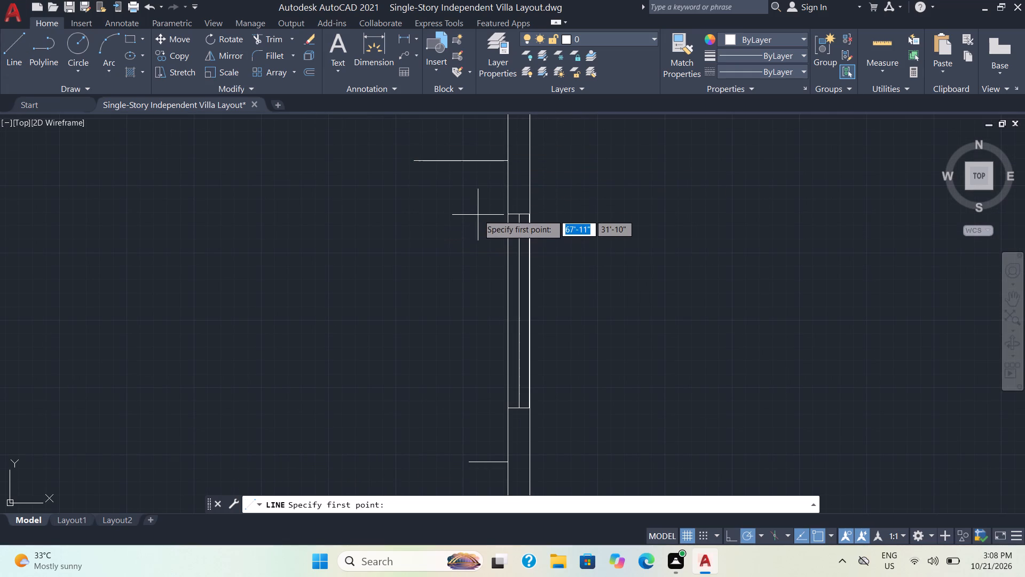
left_click(468, 459)
left_click(468, 162)
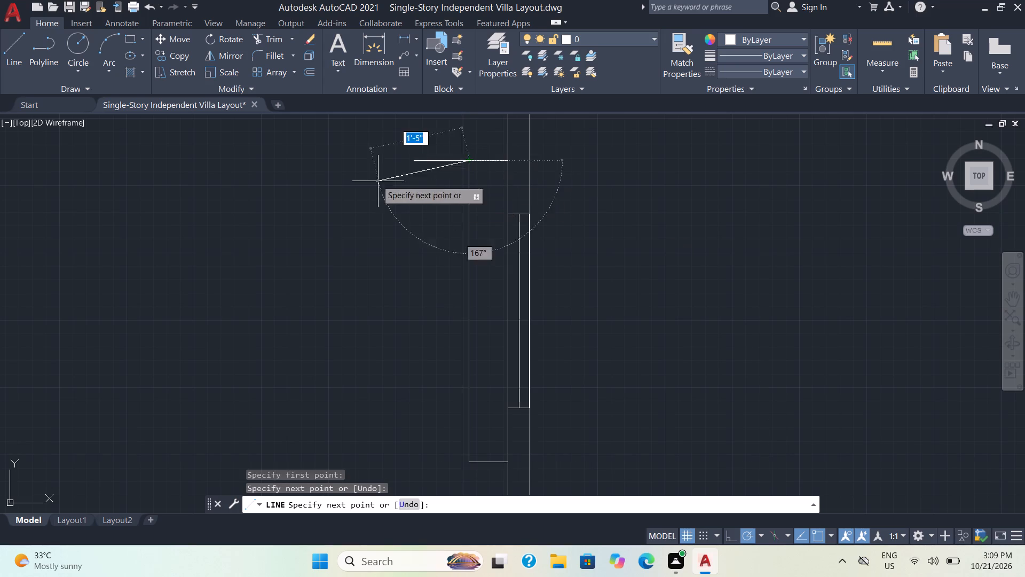
key("Escape")
Trim the southernmost surround's top line where it overshoots west of the new vertical line.
key("t")
left_click(253, 35)
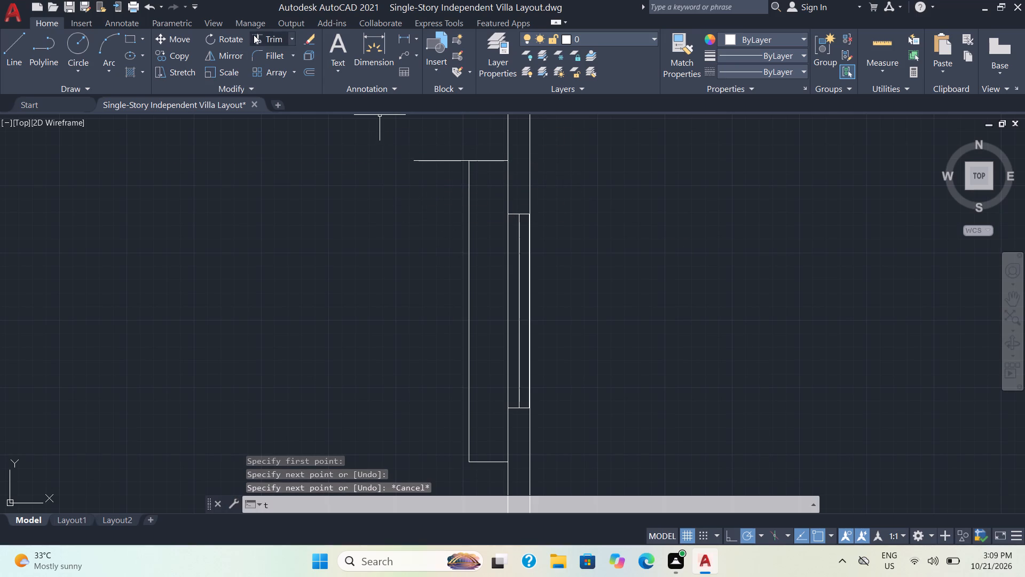
key("r")
left_click_drag(435, 145, 413, 272)
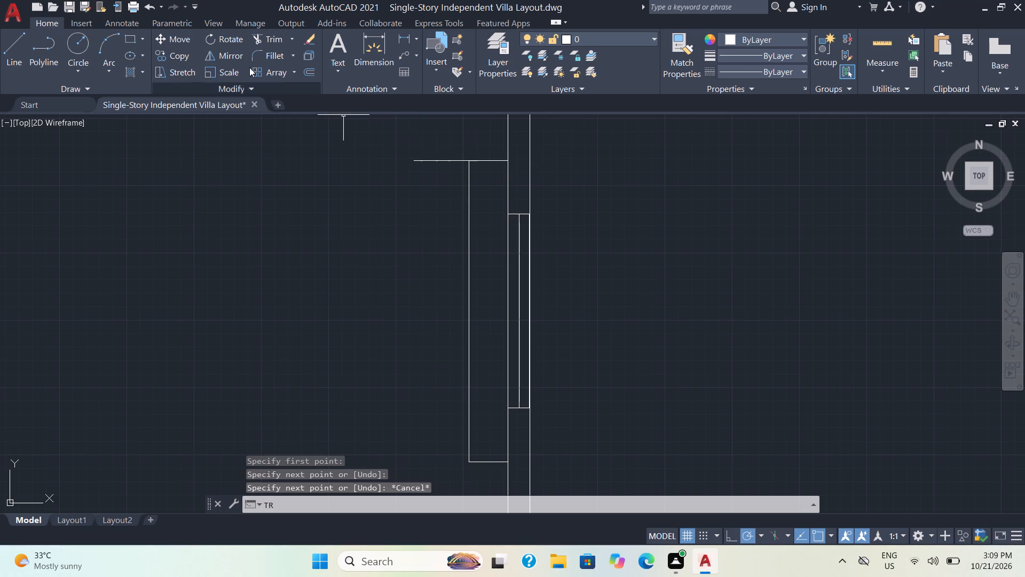
key("Return")
left_click(263, 37)
left_click_drag(429, 145, 432, 226)
scroll(446, 215, "down", 4)
key("Escape")
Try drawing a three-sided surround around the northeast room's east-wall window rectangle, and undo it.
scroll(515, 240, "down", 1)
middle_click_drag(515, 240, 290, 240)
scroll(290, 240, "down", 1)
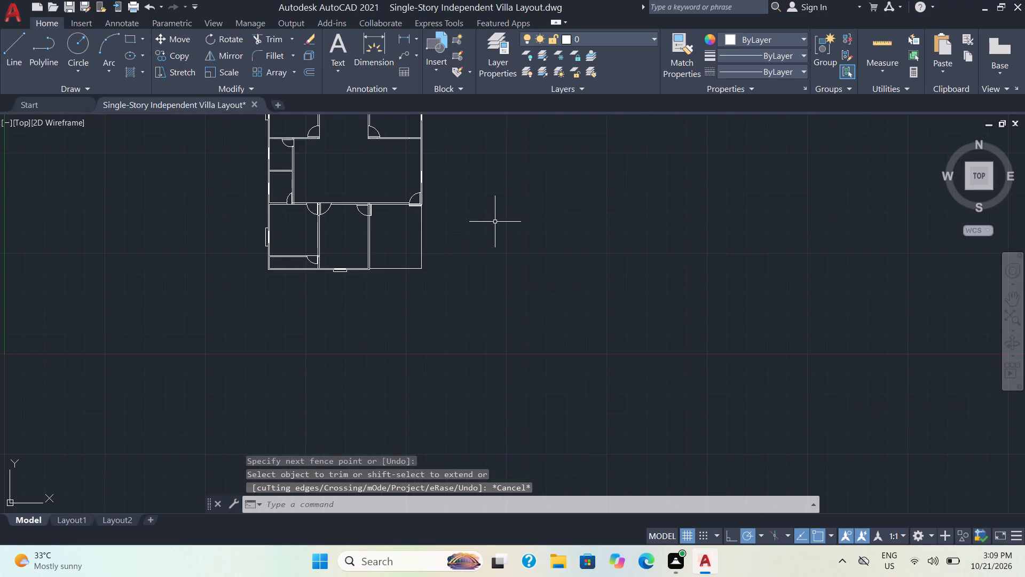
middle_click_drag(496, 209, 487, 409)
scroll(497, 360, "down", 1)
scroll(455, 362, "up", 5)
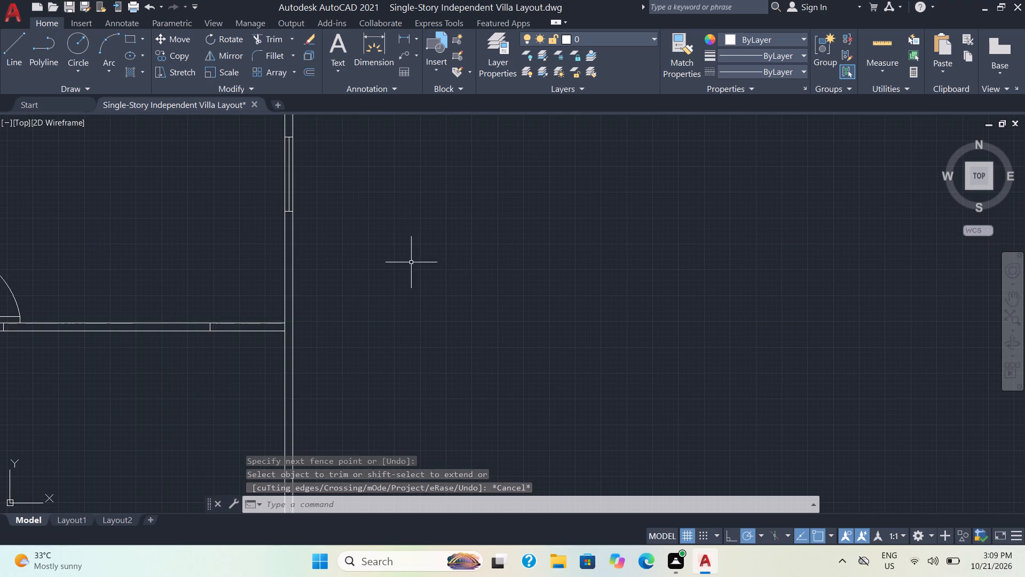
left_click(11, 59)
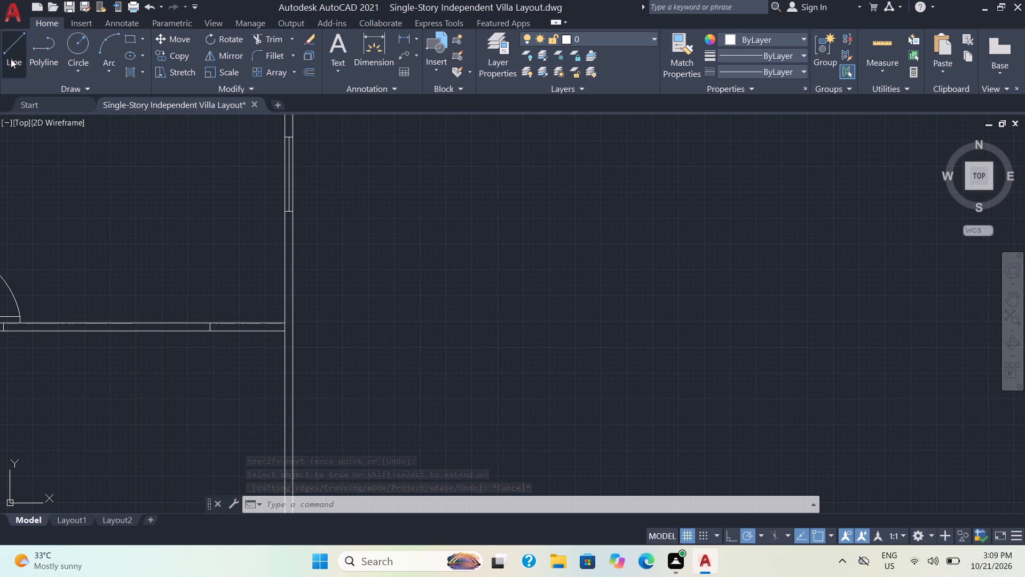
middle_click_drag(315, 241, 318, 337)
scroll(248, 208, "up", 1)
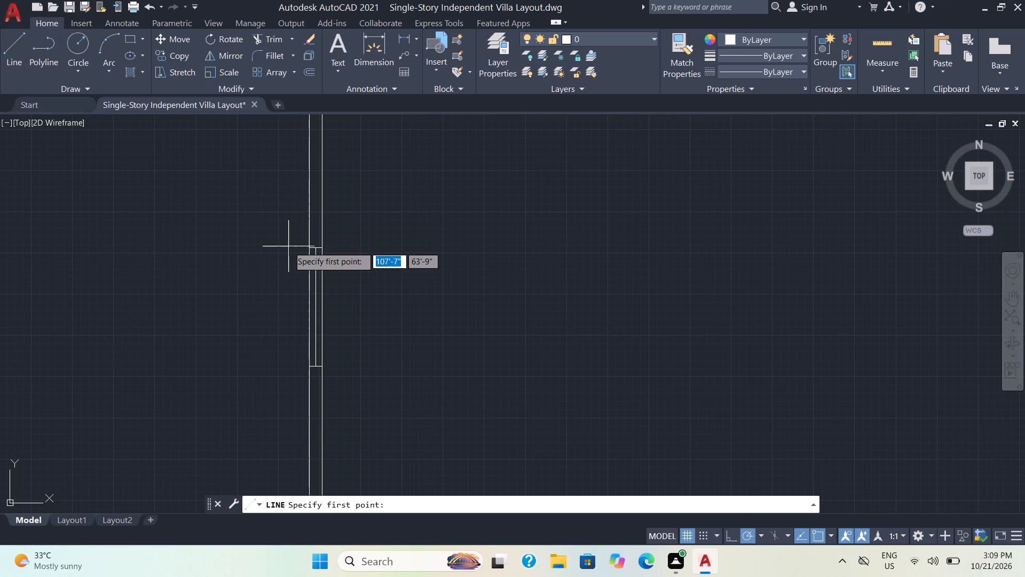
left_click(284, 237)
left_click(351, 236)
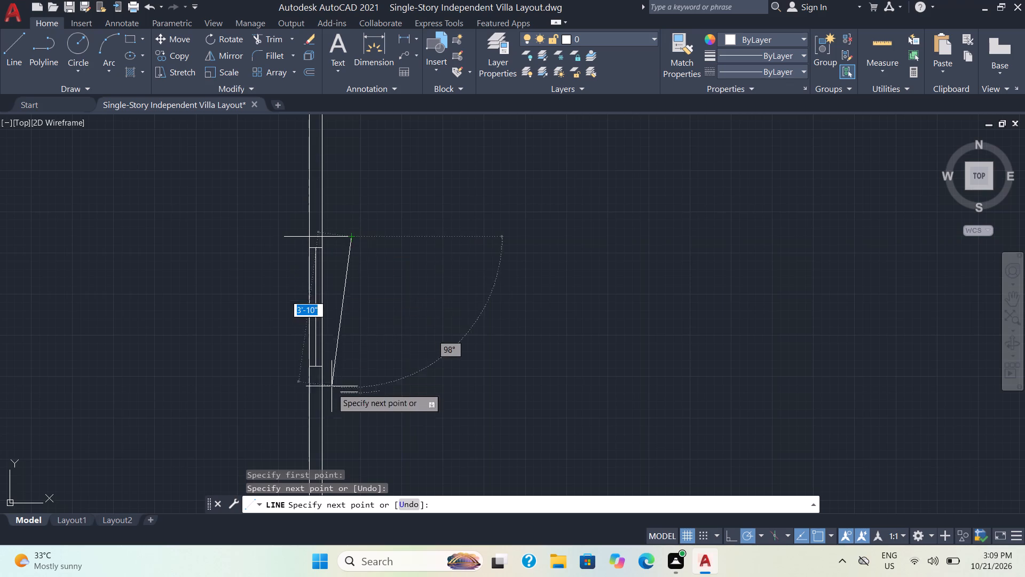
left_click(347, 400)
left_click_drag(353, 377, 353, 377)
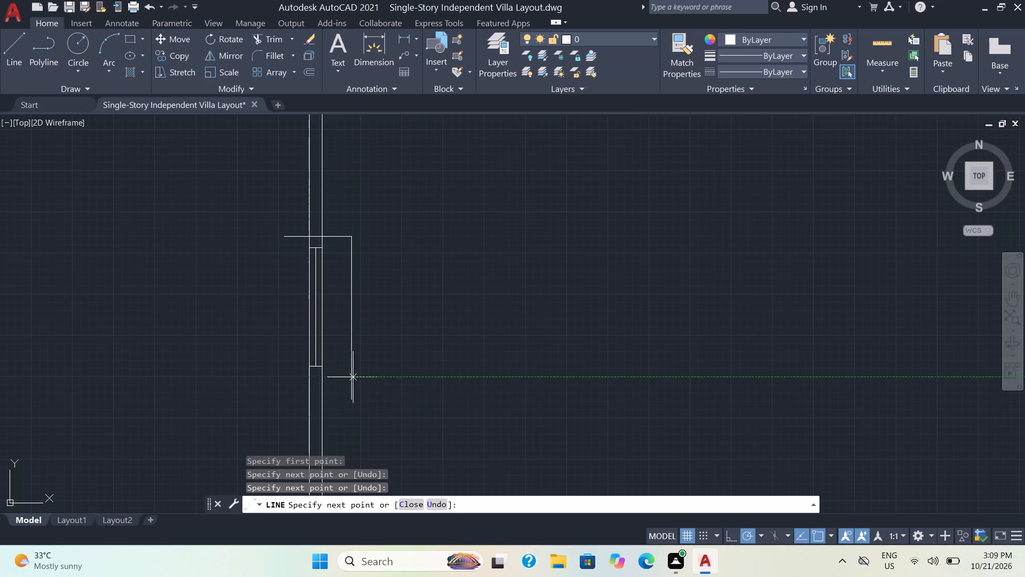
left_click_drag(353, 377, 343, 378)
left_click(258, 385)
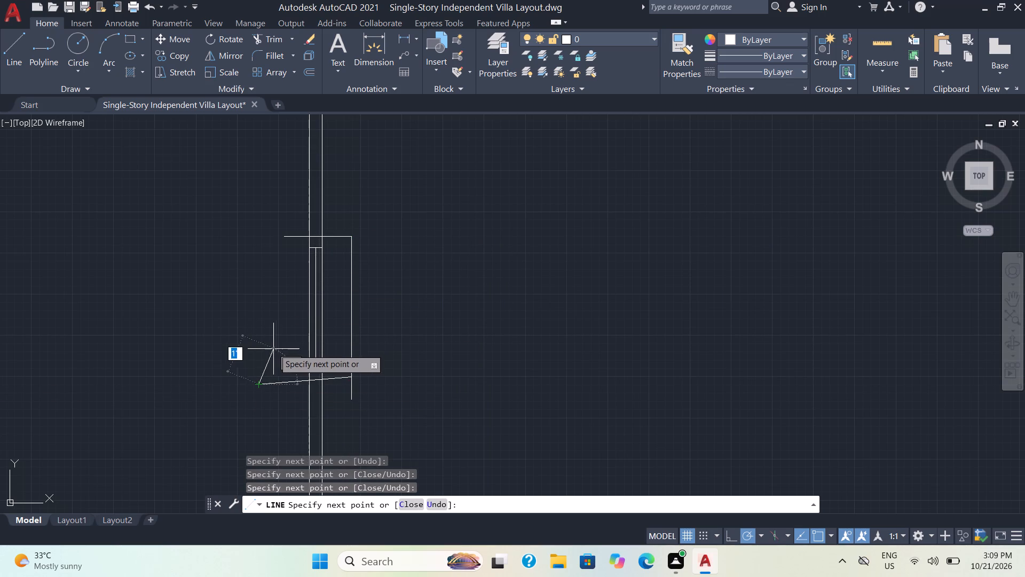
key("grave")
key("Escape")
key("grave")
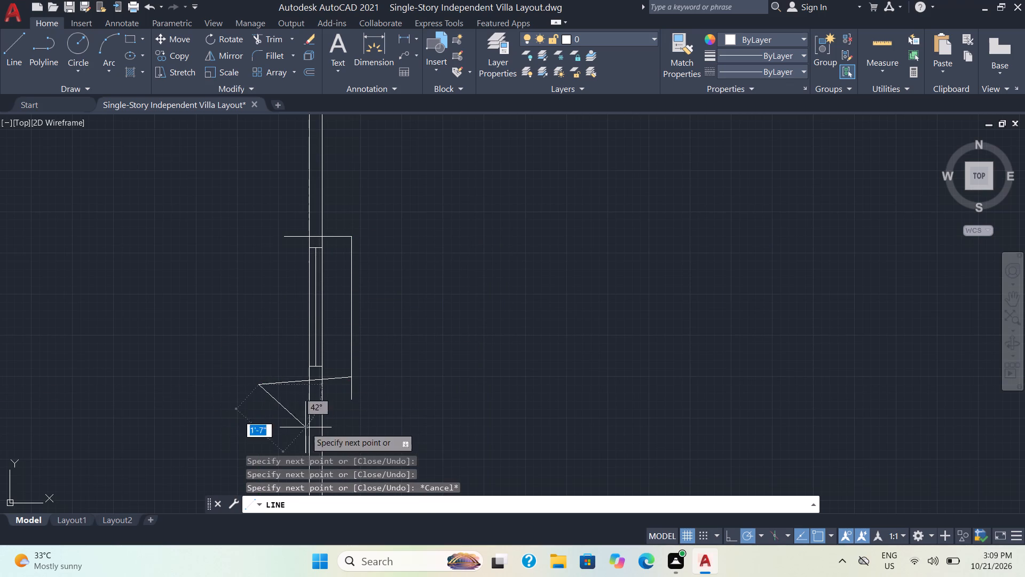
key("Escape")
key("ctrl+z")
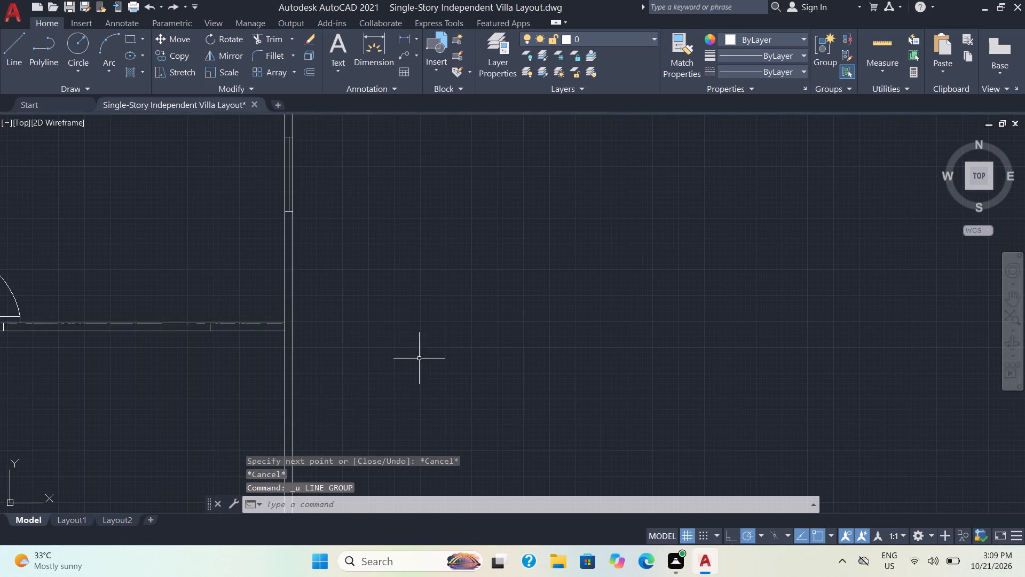
Draw the surround for the northeast room's east-wall window, starting with a horizontal line across the wall just north of the rectangle.
scroll(424, 337, "down", 3, "ctrl")
scroll(401, 300, "up", 4, "ctrl")
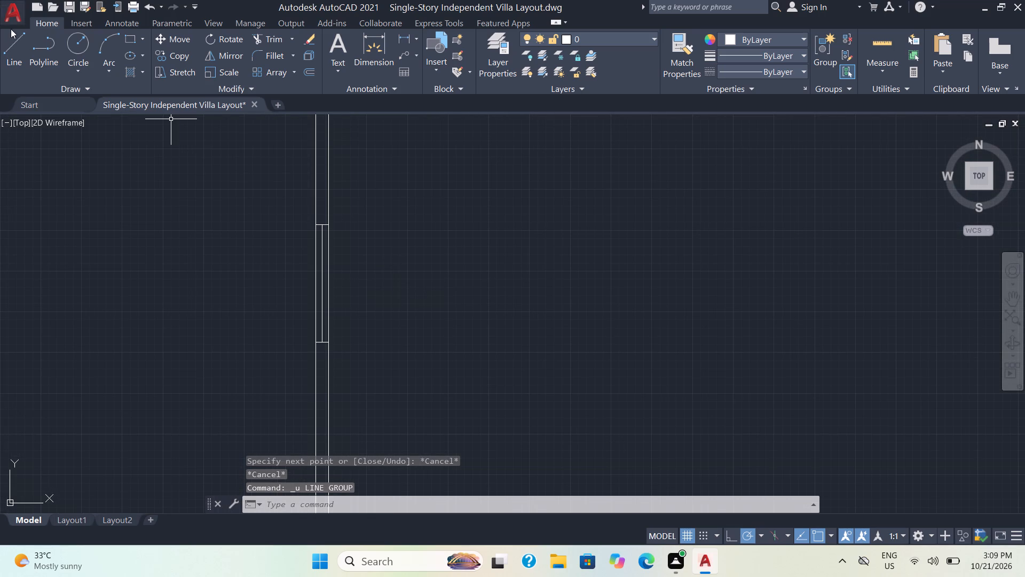
left_click(14, 41)
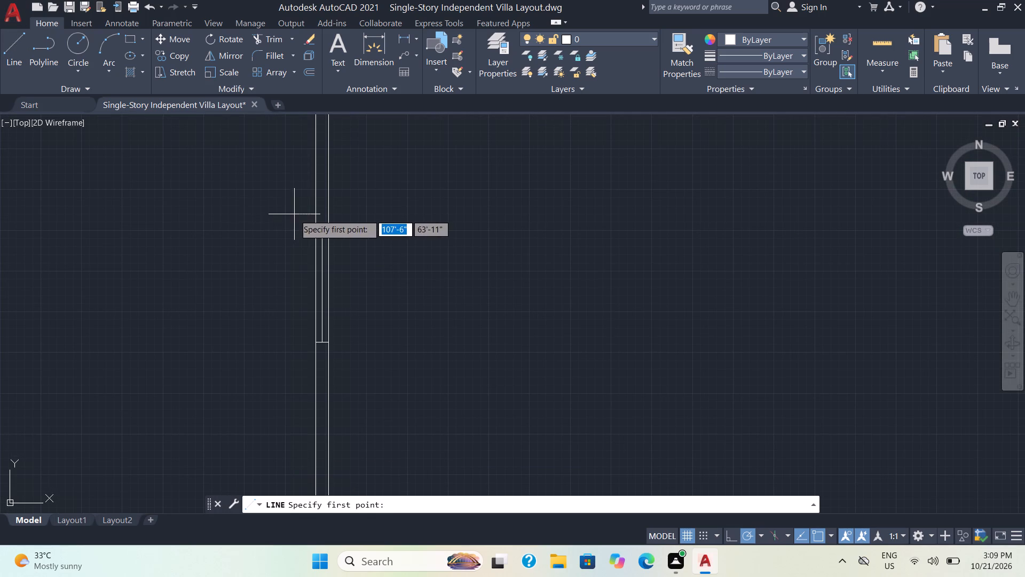
left_click(294, 214)
left_click(359, 215)
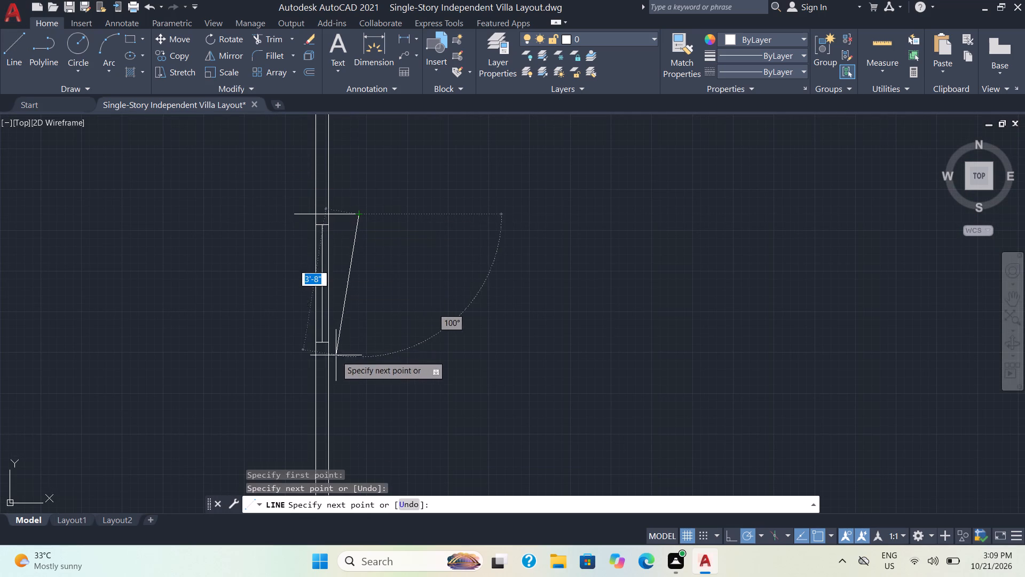
Cancel the line in progress and undo the horizontal line drawn across the wall above the upper east window.
key("Escape")
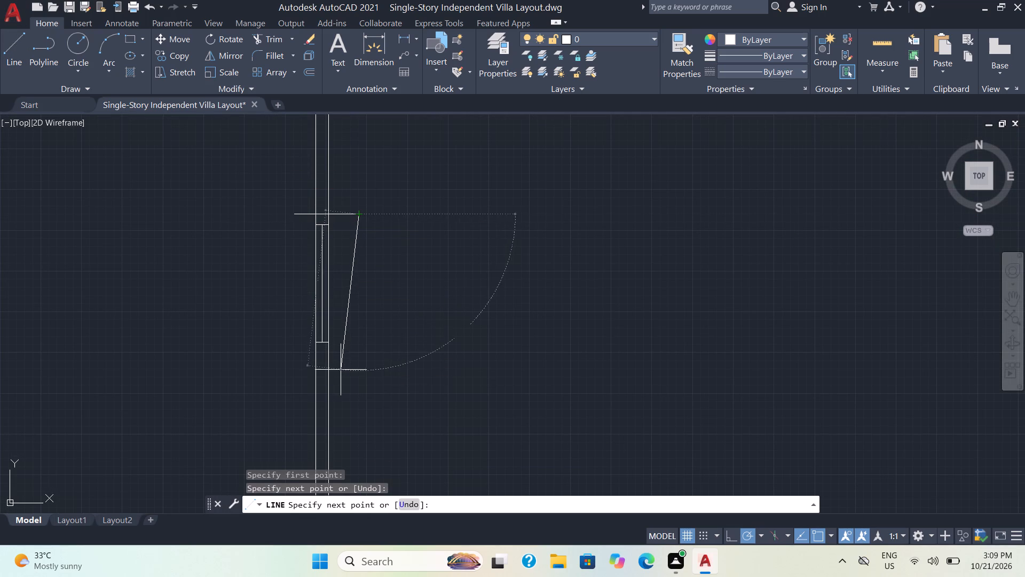
left_click(11, 49)
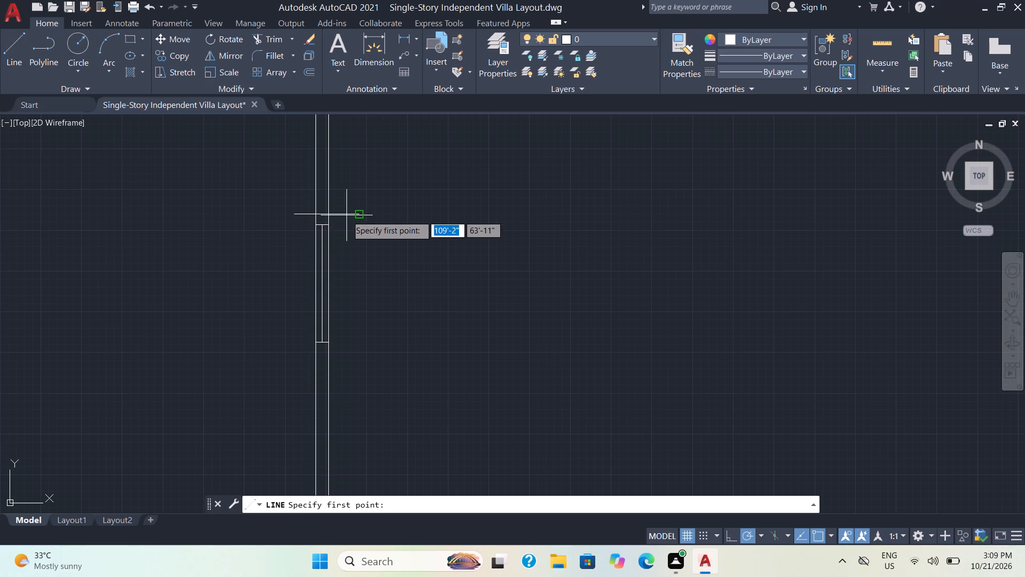
key("Escape")
key("ctrl+z")
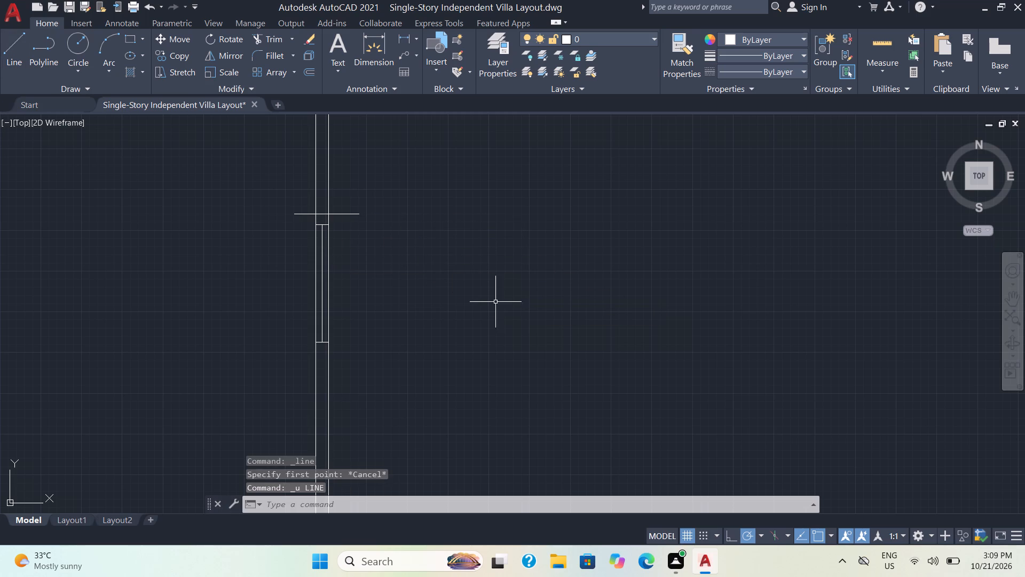
key("ctrl+z")
key("ctrl+z")
Draw a three-sided line outline around the upper east-wall window, crossing the wall above and below it, about 1'-5" wide and 3'-3" tall.
left_click(13, 51)
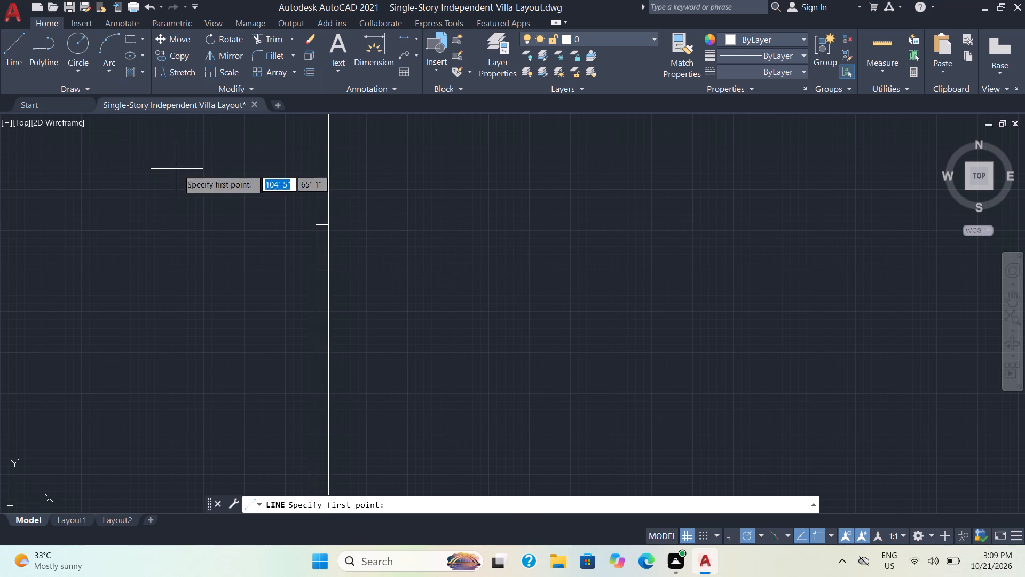
left_click(286, 217)
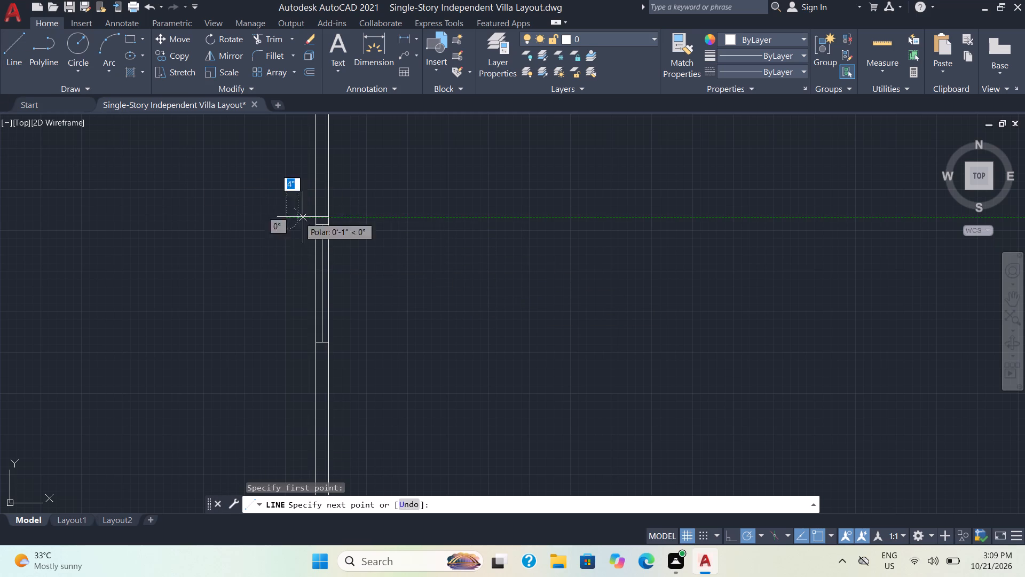
left_click(344, 218)
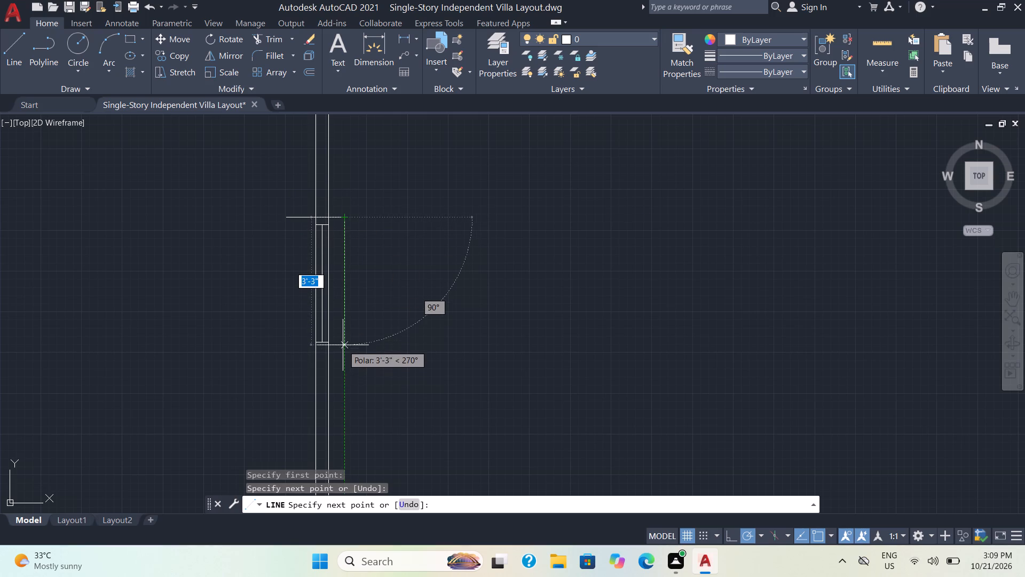
left_click(345, 351)
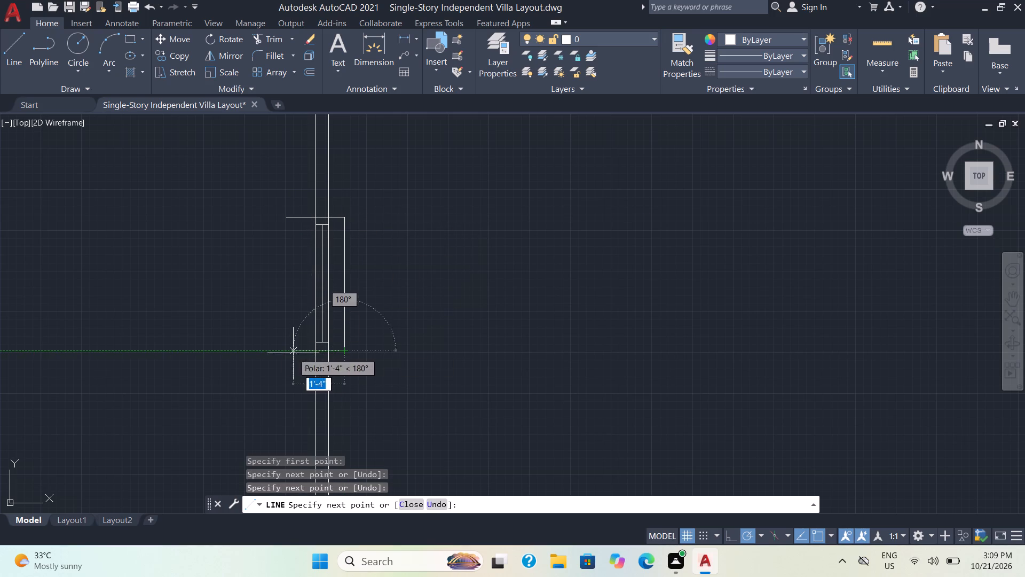
left_click(293, 353)
key("Escape")
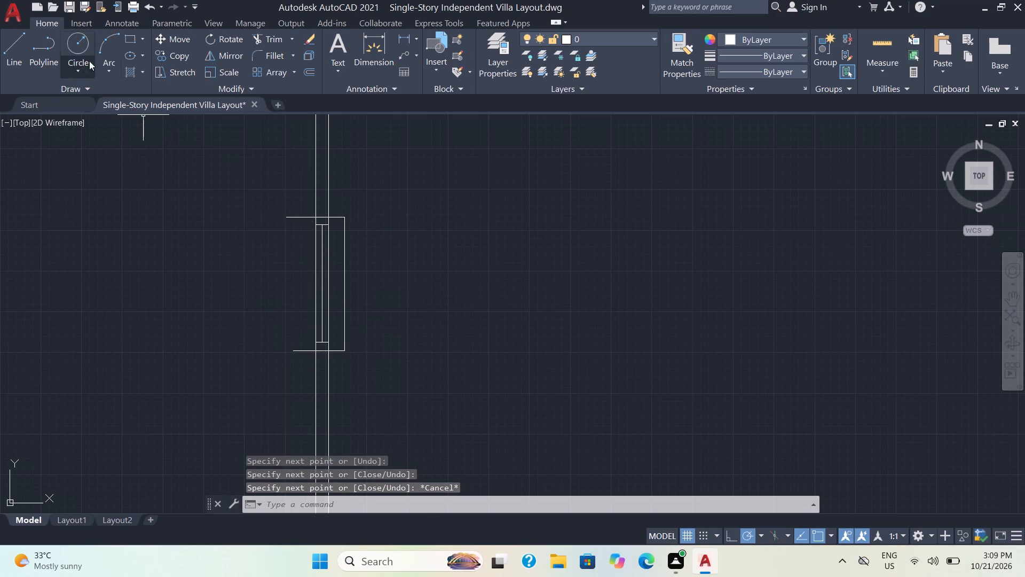
Trim the upper window outline's two horizontal lines back to the wall's outer face, leaving only the projection outside the wall.
left_click(277, 41)
left_click_drag(284, 194, 287, 277)
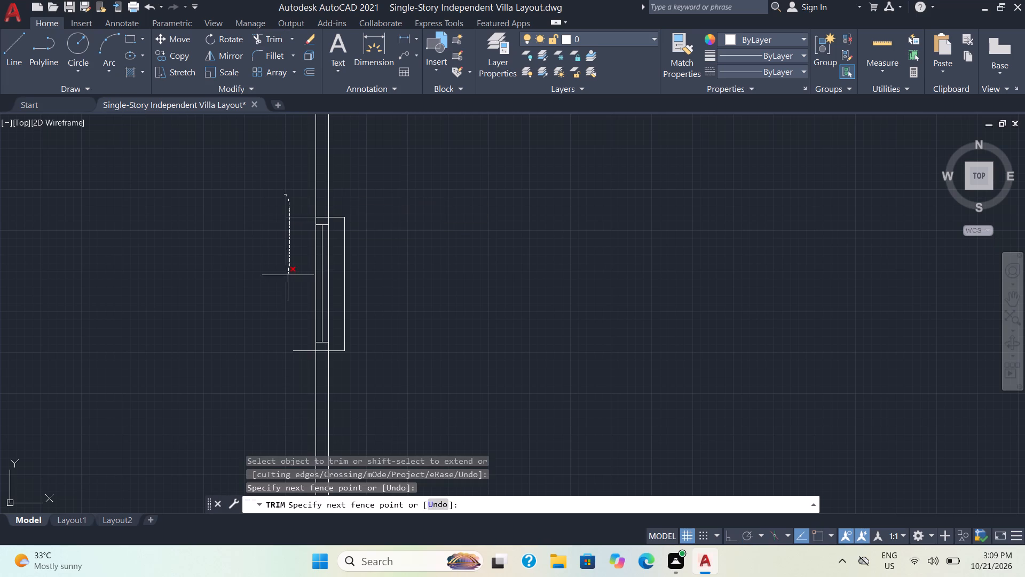
left_click_drag(287, 277, 299, 351)
scroll(313, 338, "up", 3)
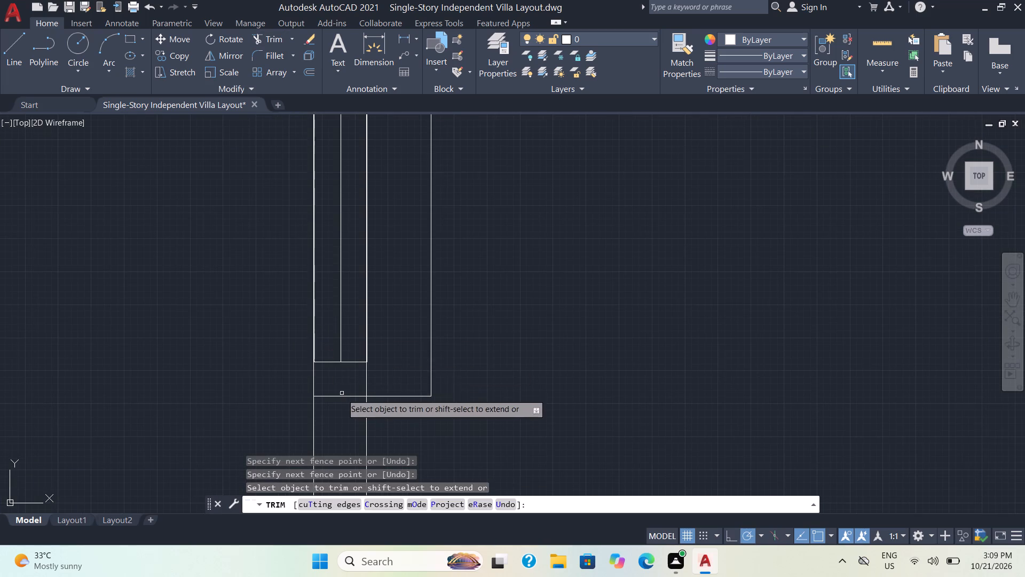
left_click_drag(341, 381, 343, 400)
scroll(375, 215, "down", 2)
middle_click_drag(374, 216, 374, 378)
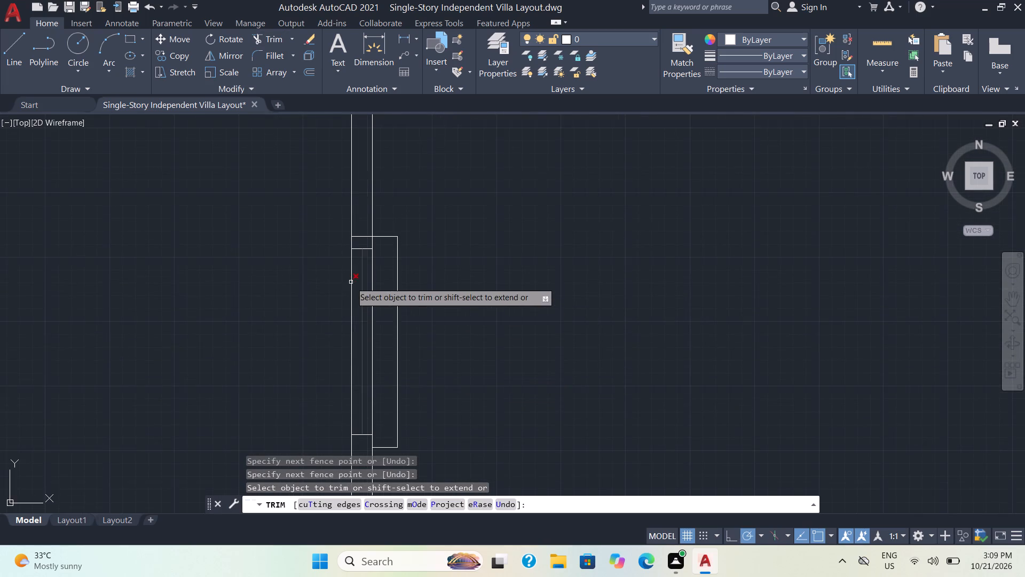
scroll(349, 256, "up", 3)
left_click_drag(382, 174, 383, 195)
scroll(462, 213, "down", 3)
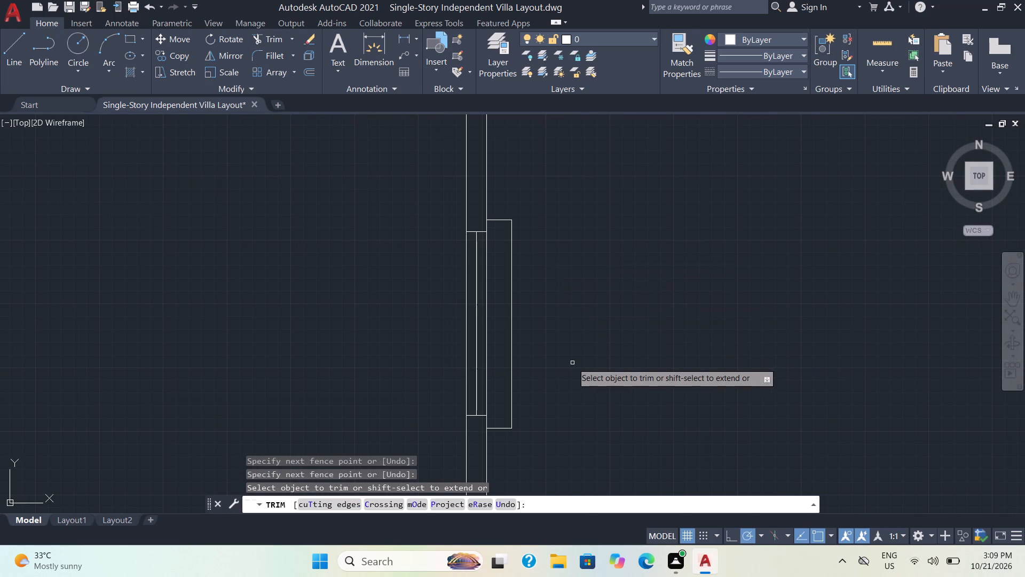
key("Escape")
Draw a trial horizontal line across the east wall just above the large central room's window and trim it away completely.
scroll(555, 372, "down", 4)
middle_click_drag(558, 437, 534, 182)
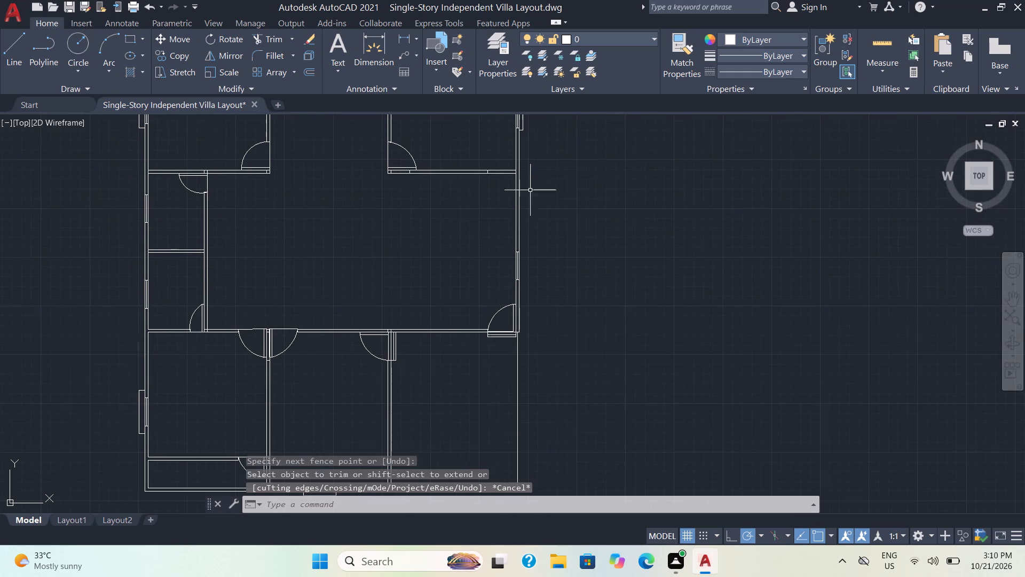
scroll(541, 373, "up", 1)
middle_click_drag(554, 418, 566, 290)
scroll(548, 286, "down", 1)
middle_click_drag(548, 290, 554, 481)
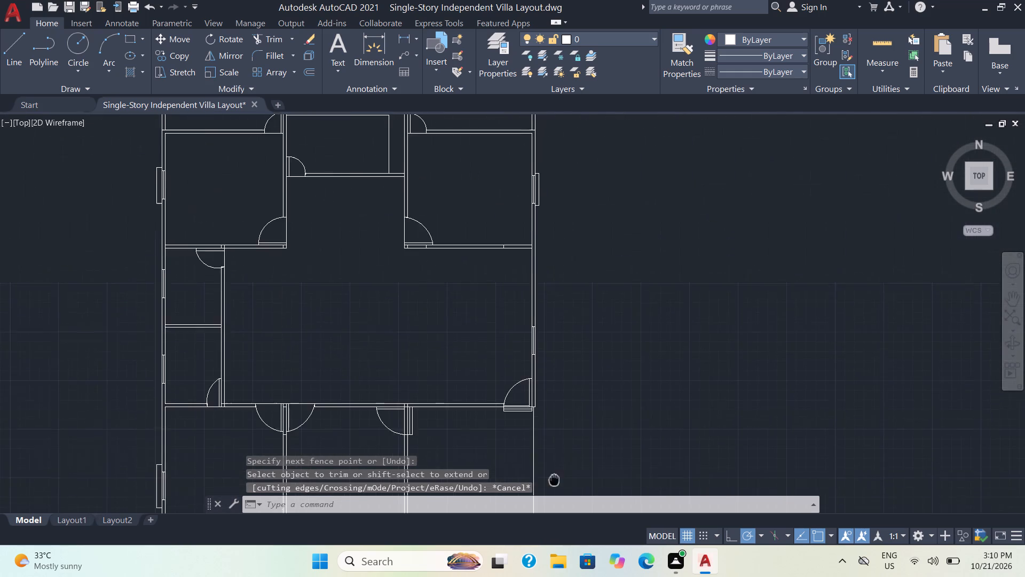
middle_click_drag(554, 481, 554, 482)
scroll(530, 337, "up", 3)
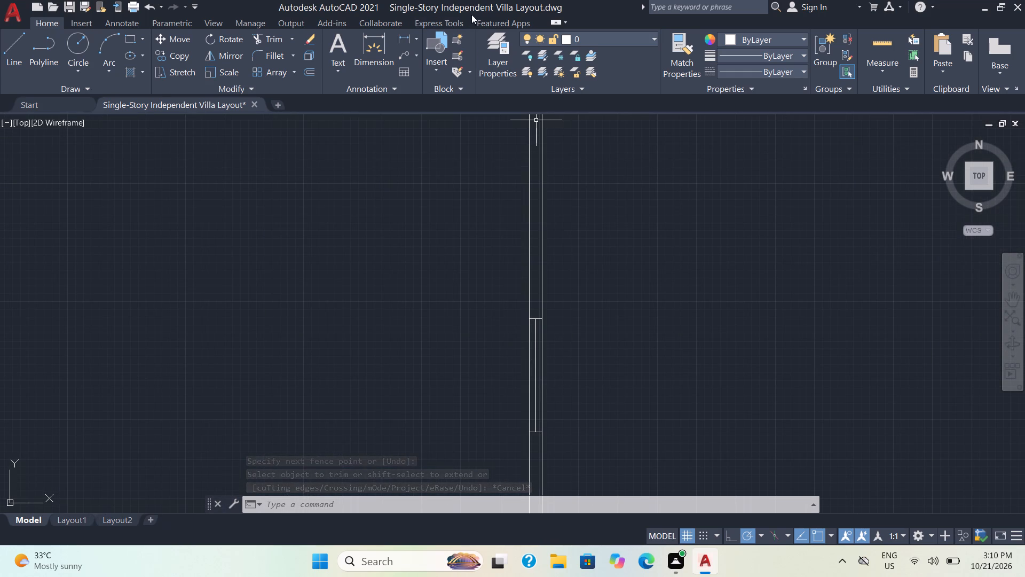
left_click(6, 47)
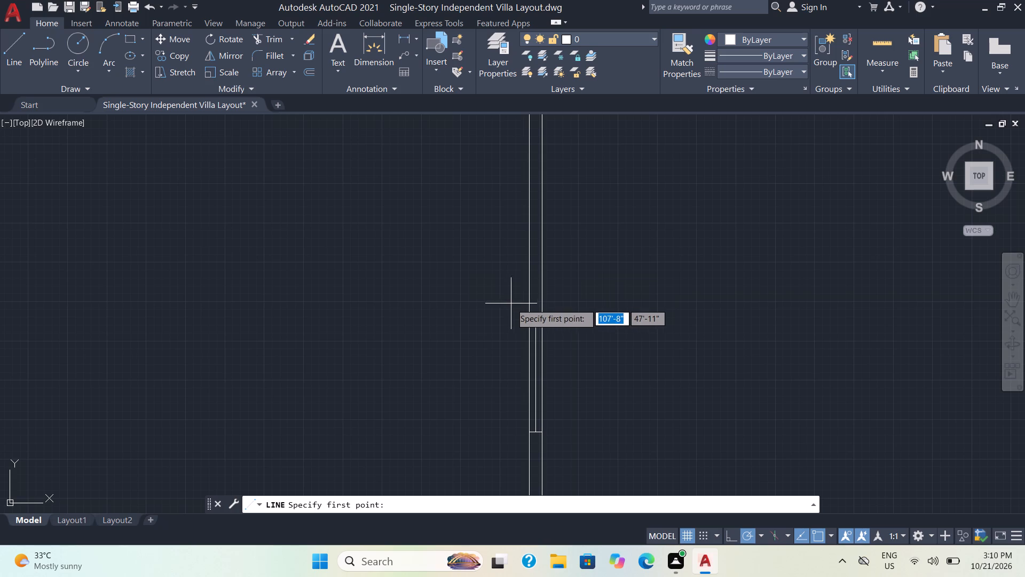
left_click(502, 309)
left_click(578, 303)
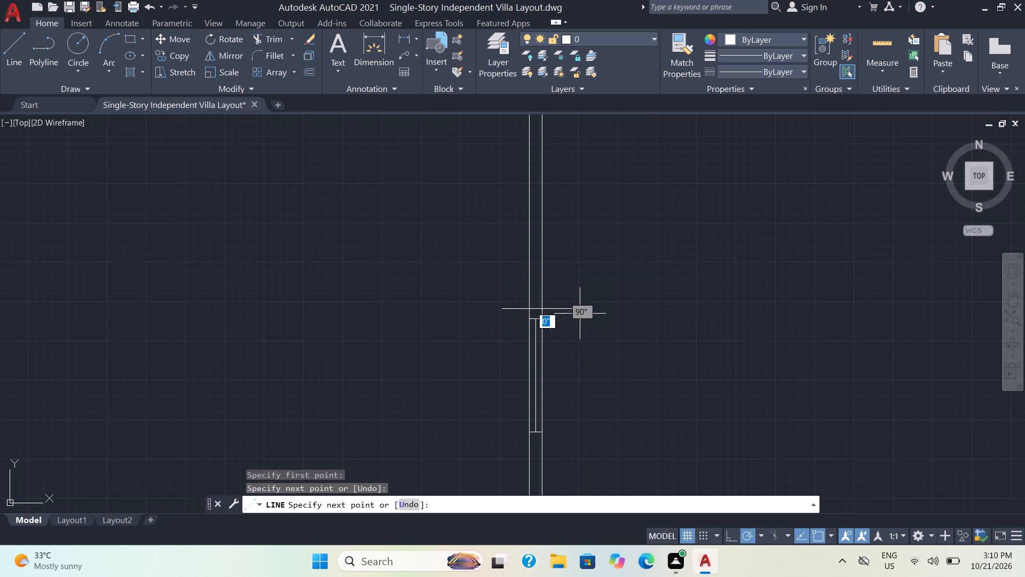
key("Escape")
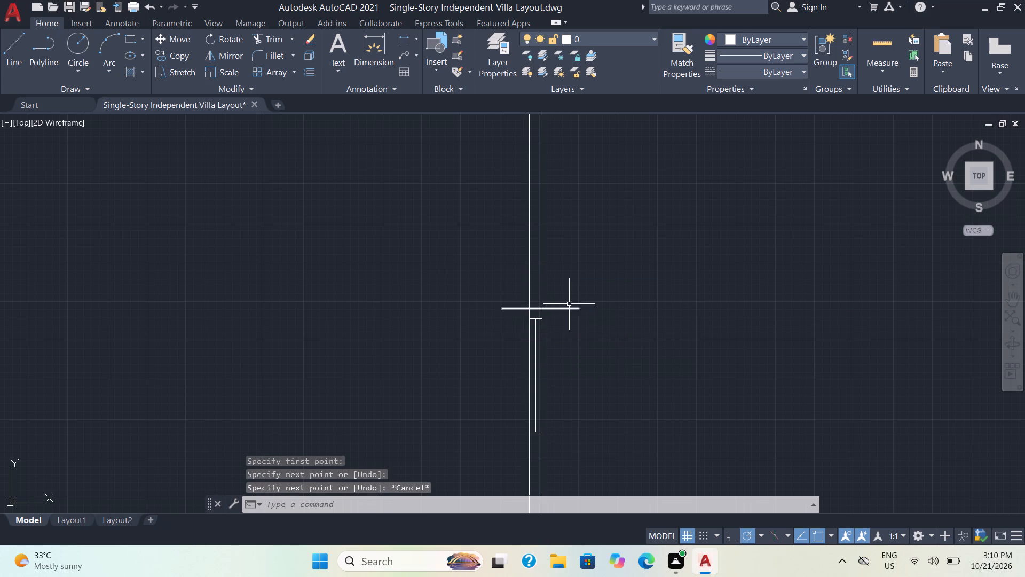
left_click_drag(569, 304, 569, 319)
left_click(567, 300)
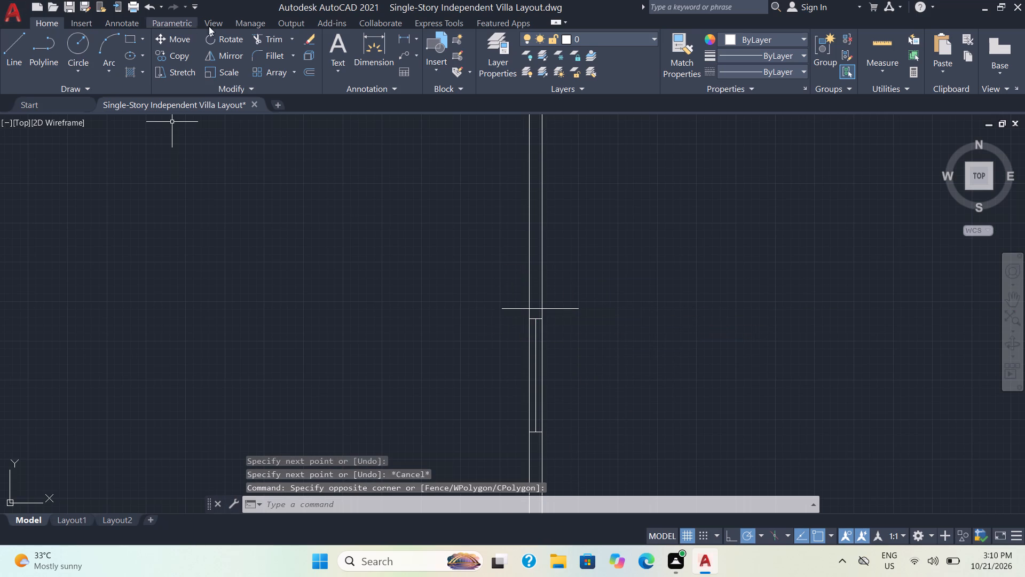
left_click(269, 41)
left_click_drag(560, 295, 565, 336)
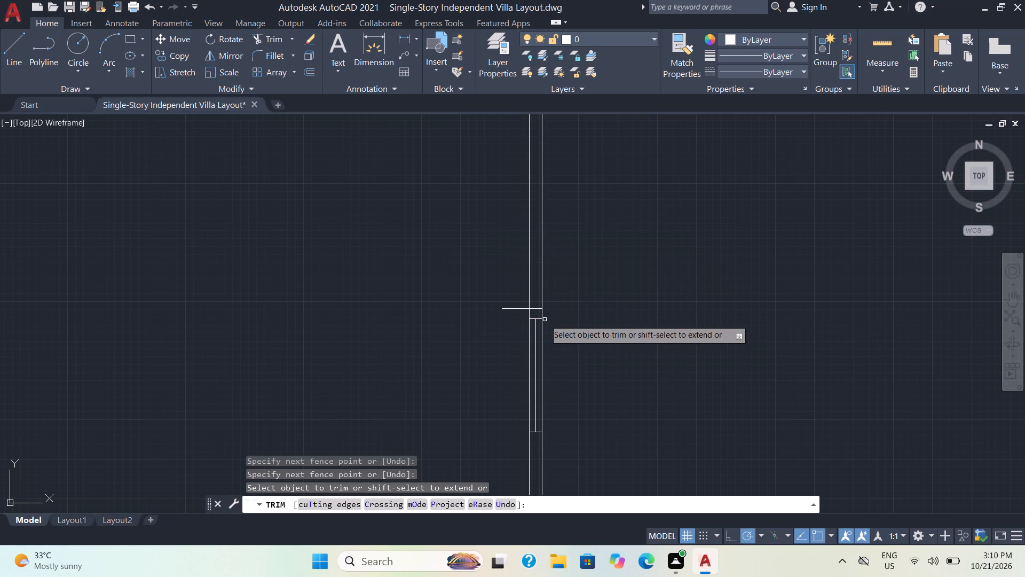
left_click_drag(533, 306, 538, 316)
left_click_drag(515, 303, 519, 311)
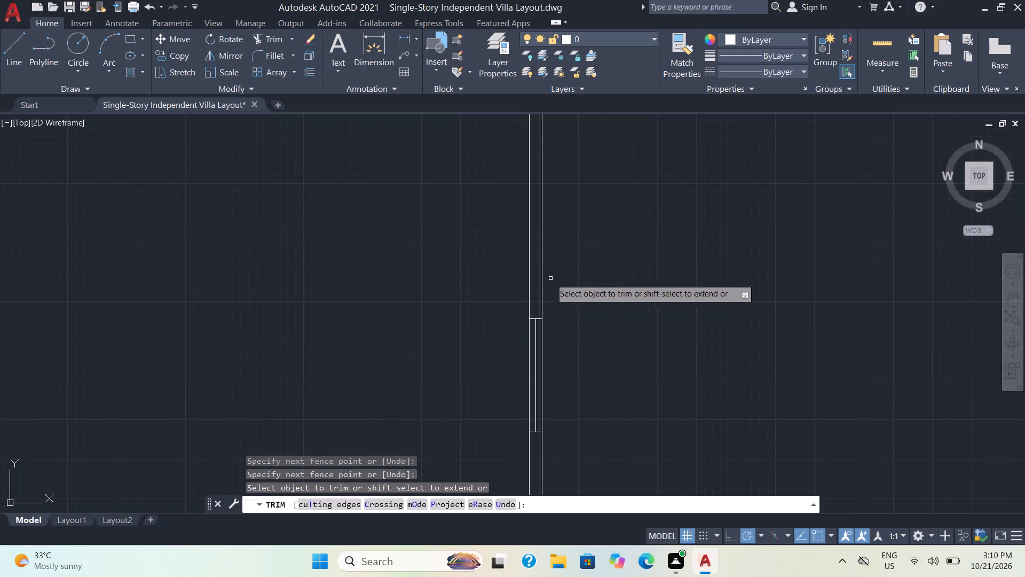
Draw a three-sided line outline around the large central room's east-wall window, crossing the wall above and below it.
left_click(7, 48)
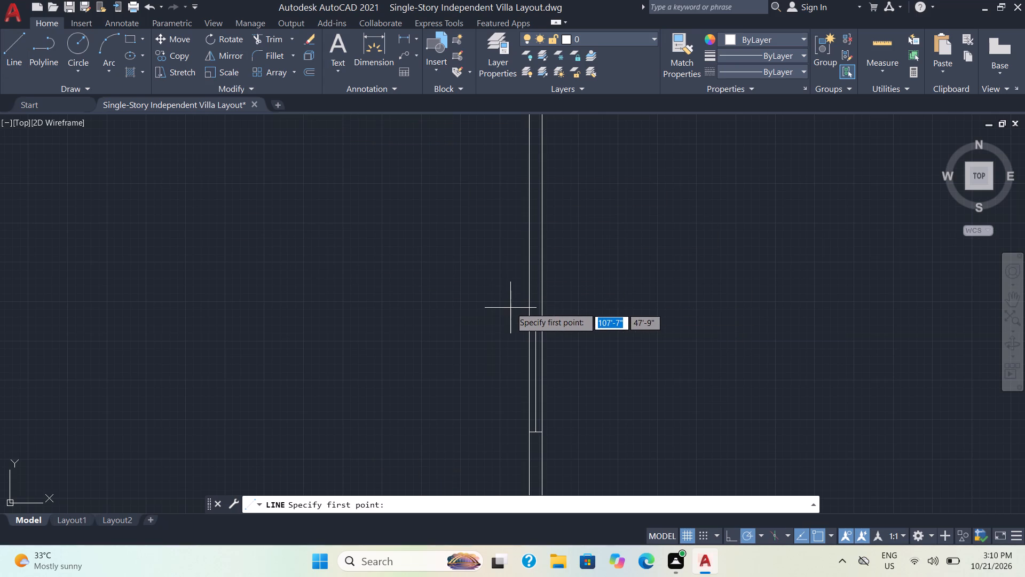
left_click(510, 302)
left_click(565, 301)
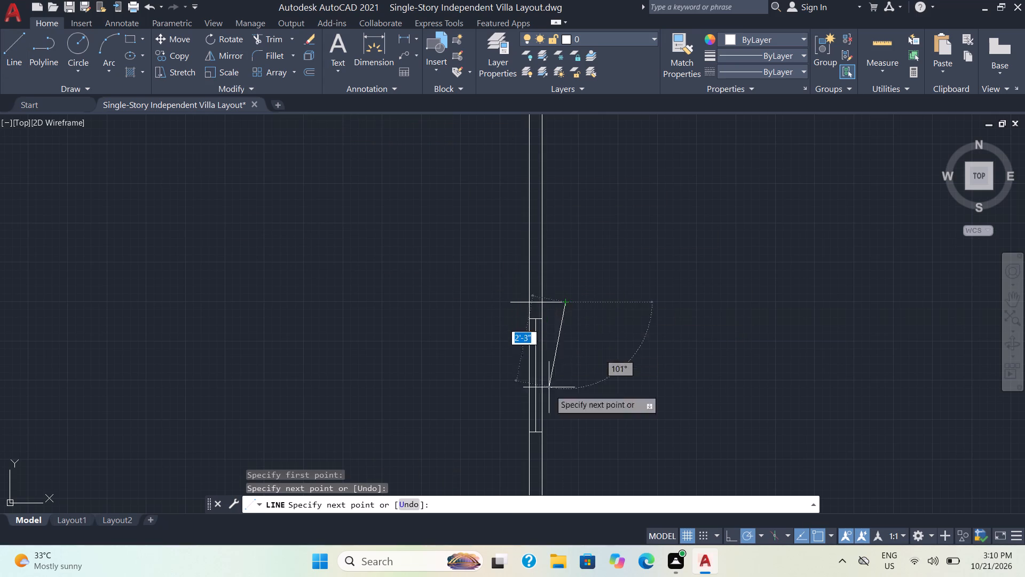
left_click(564, 445)
left_click(491, 448)
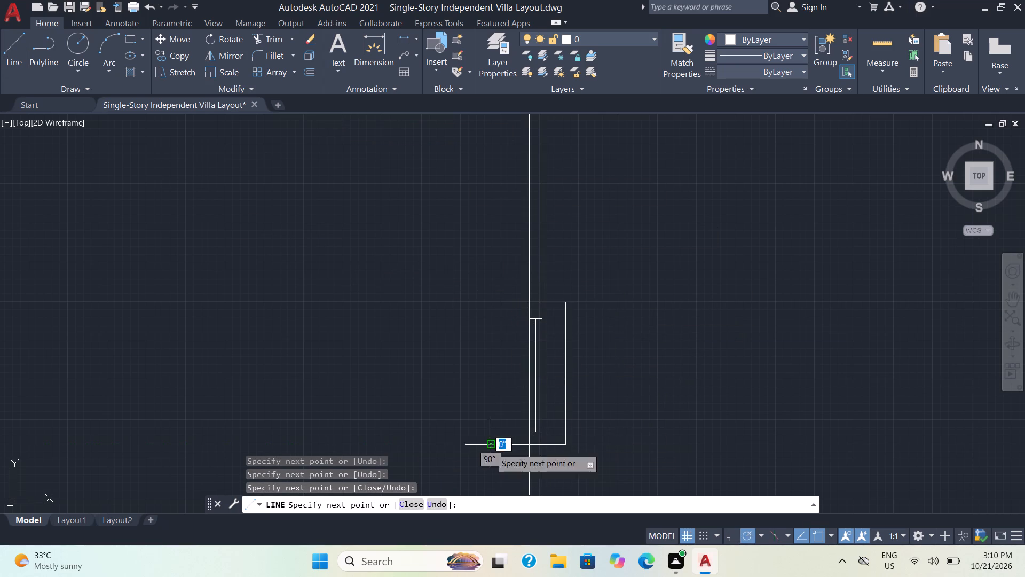
key("Escape")
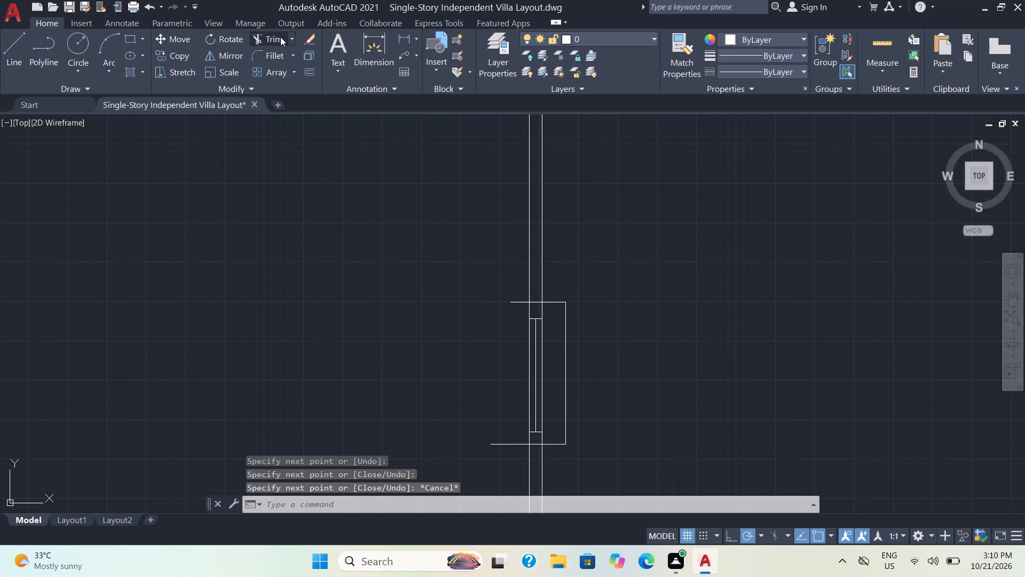
Trim the central room window outline's two horizontal lines back to the east wall's outer face.
left_click(274, 43)
left_click_drag(510, 311, 515, 299)
scroll(548, 301, "up", 2)
left_click_drag(513, 296, 513, 305)
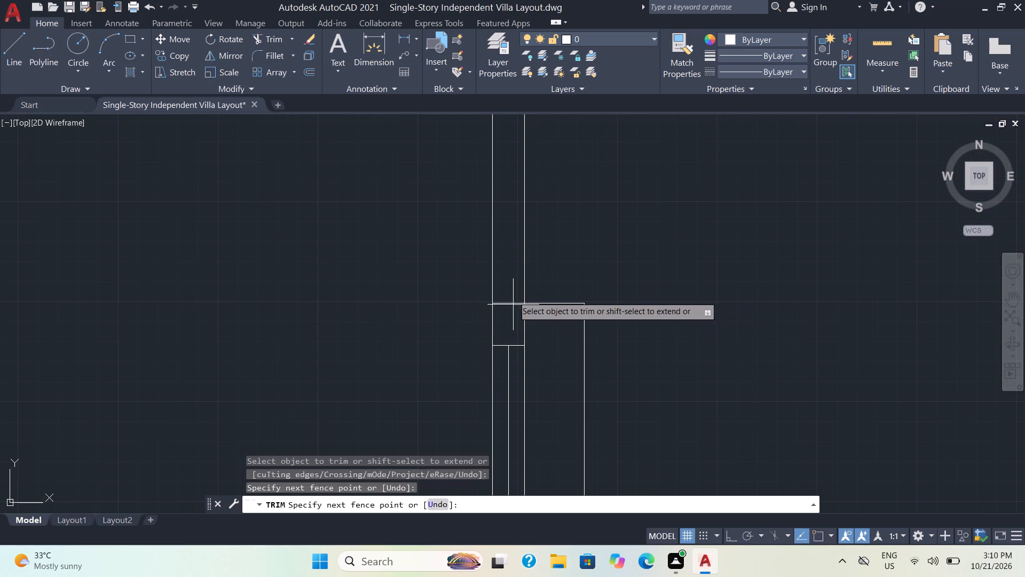
left_click_drag(513, 305, 513, 306)
scroll(517, 309, "down", 3)
scroll(508, 398, "up", 2)
key("Escape")
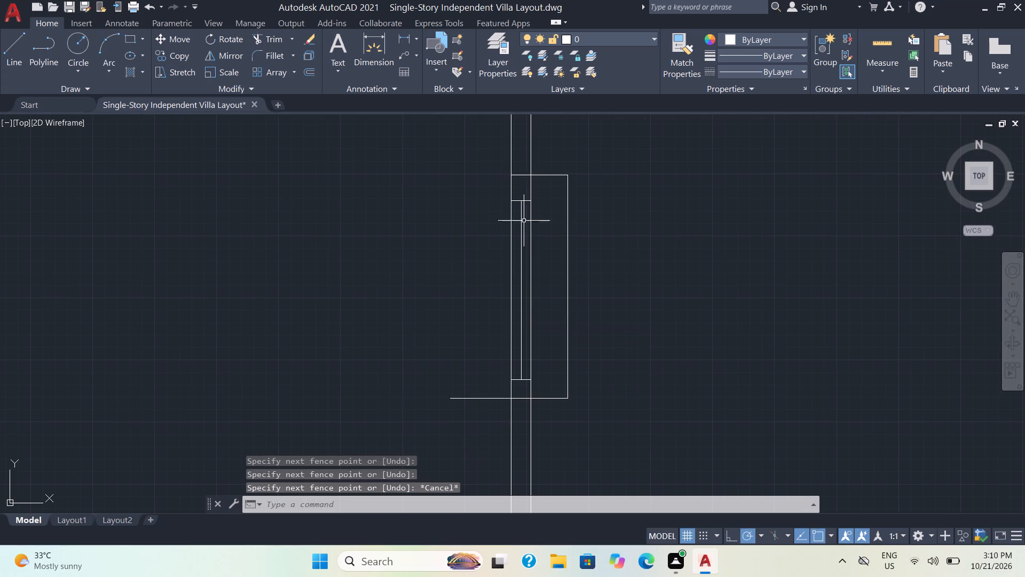
left_click(277, 37)
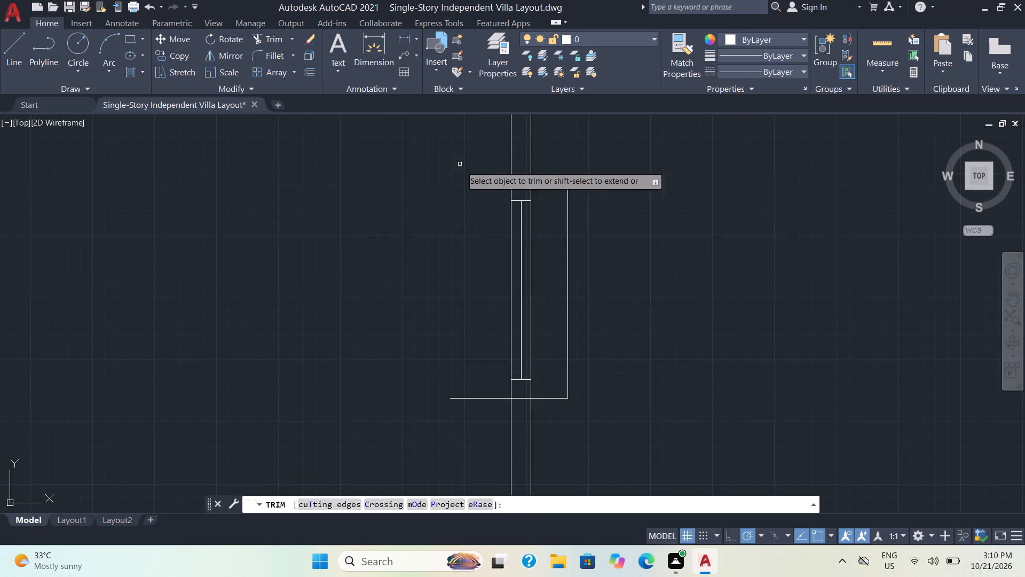
left_click_drag(521, 165, 522, 190)
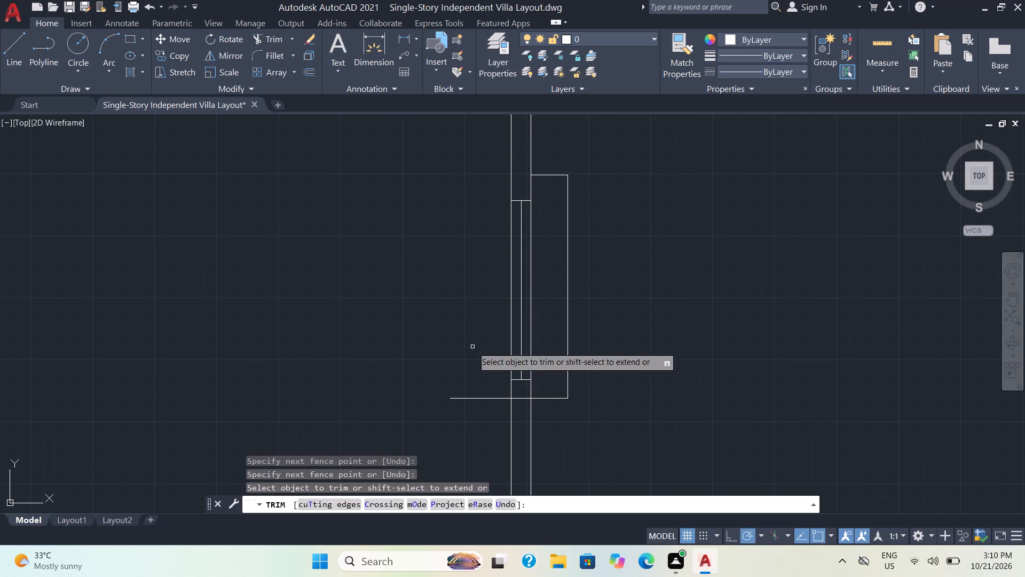
left_click_drag(474, 355, 492, 454)
left_click_drag(524, 397, 524, 412)
key("Escape")
Save the villa layout drawing.
scroll(624, 416, "down", 2)
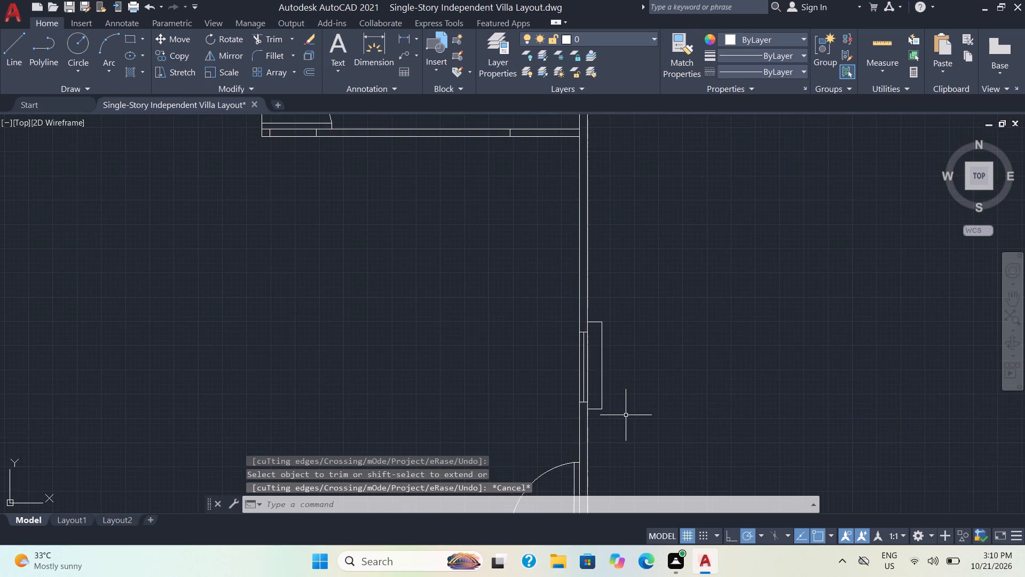
scroll(633, 414, "down", 3)
middle_click_drag(638, 416, 585, 305)
scroll(638, 416, "down", 1)
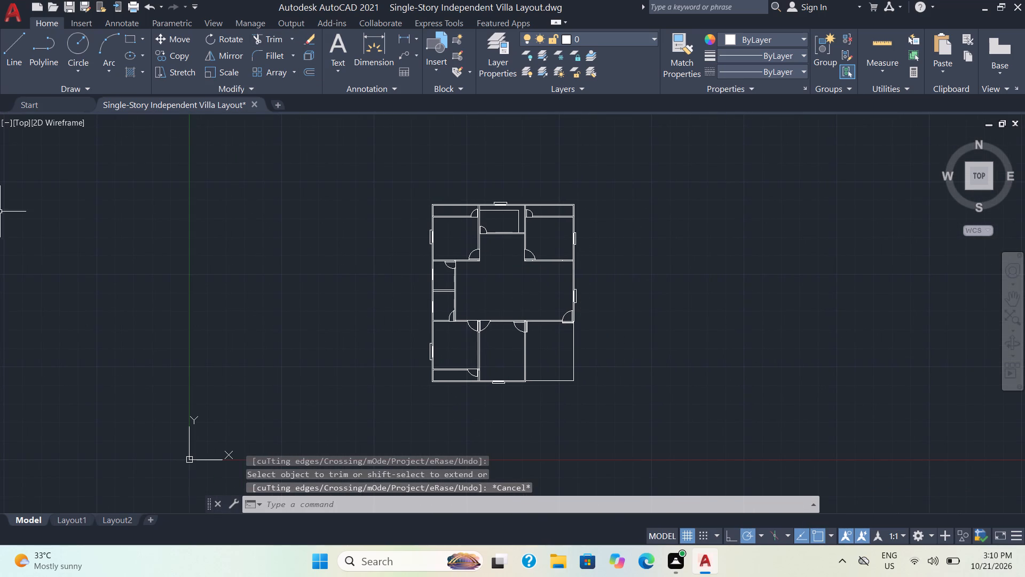
scroll(500, 178, "up", 1)
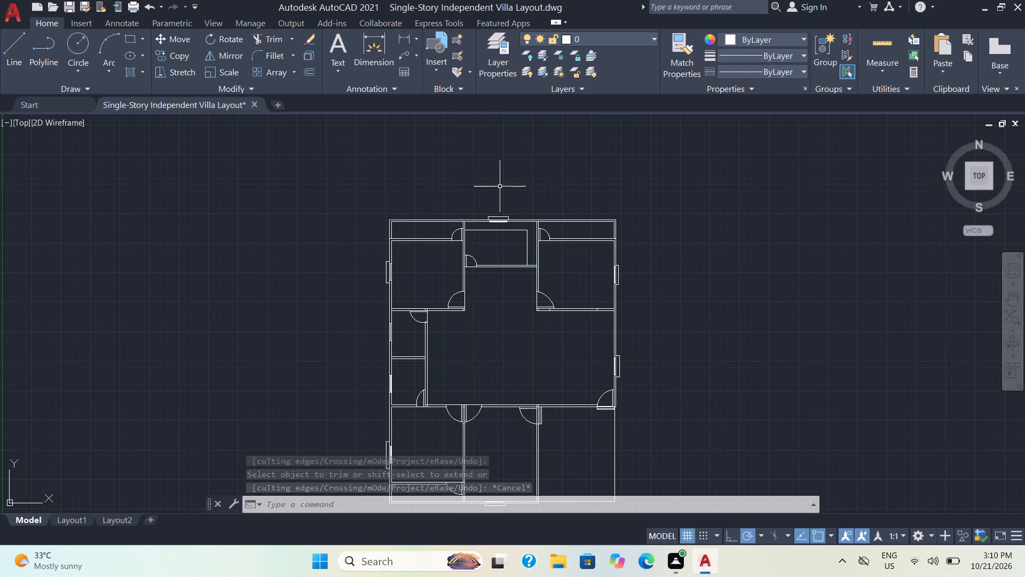
key("ctrl+s")
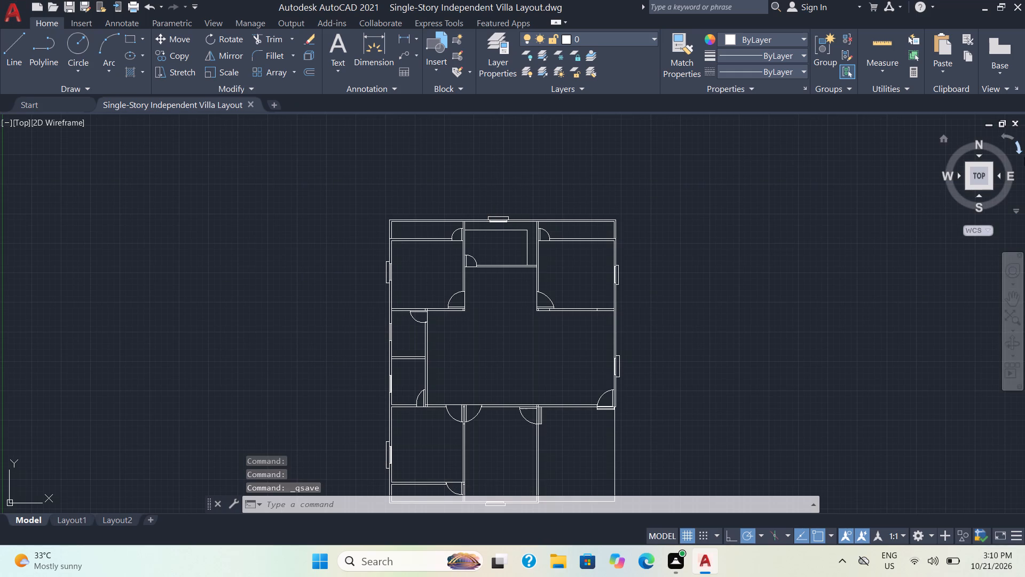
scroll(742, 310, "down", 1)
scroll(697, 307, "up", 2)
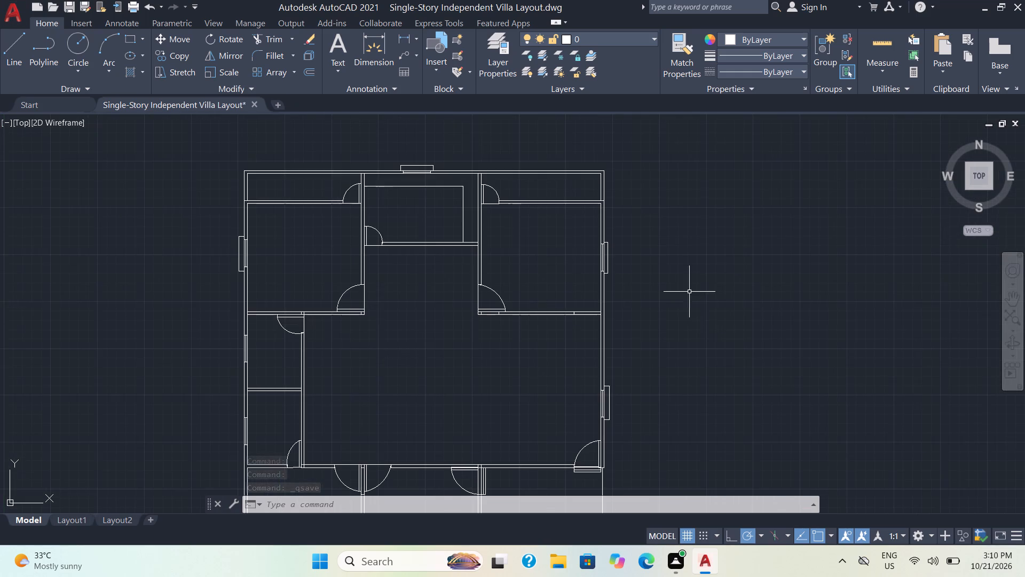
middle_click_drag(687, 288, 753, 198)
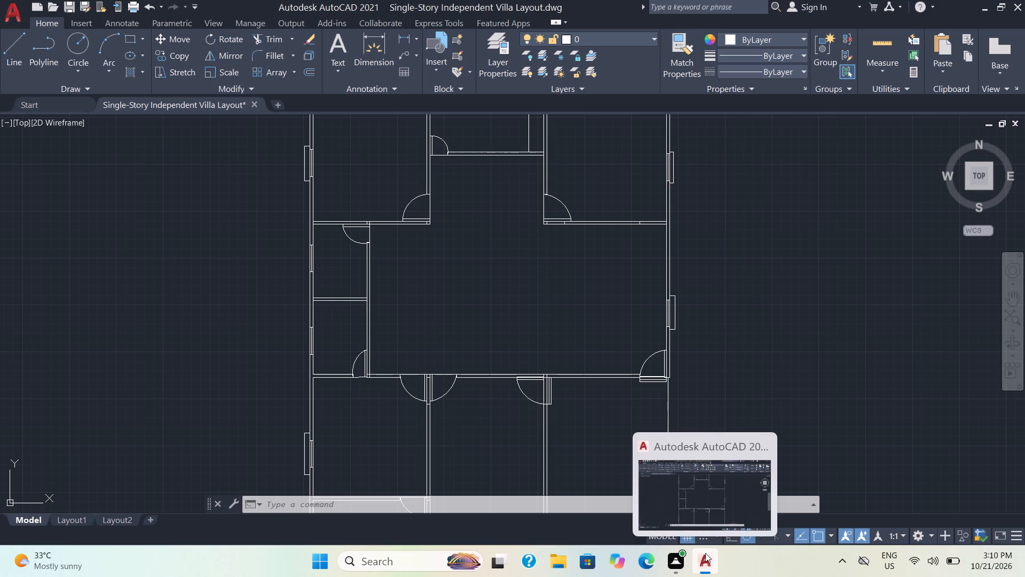
Review the whole villa floor plan, from the north rooms through the large central room to the southern rooms and doors.
left_click(585, 313)
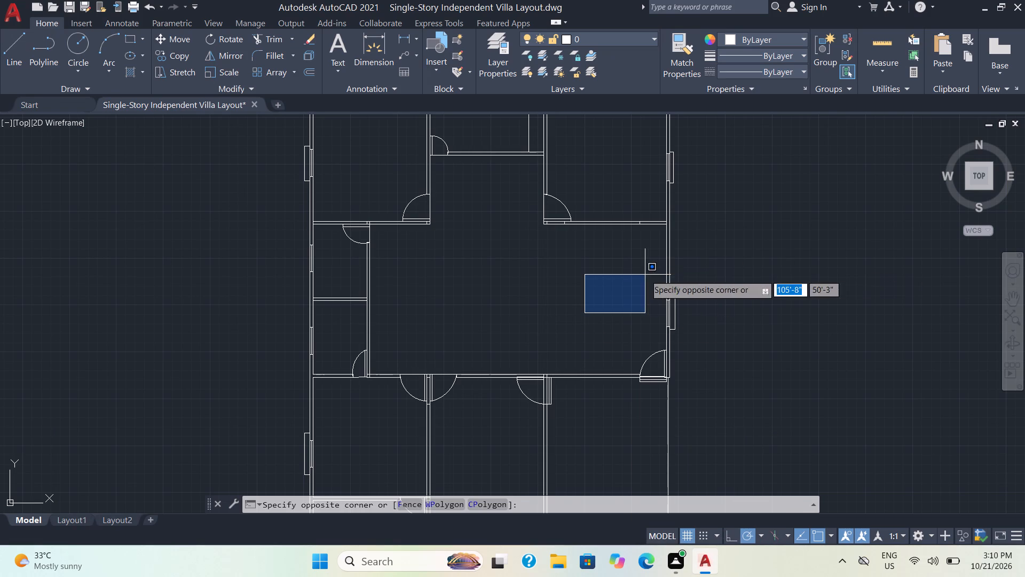
key("Escape")
scroll(663, 233, "down", 2)
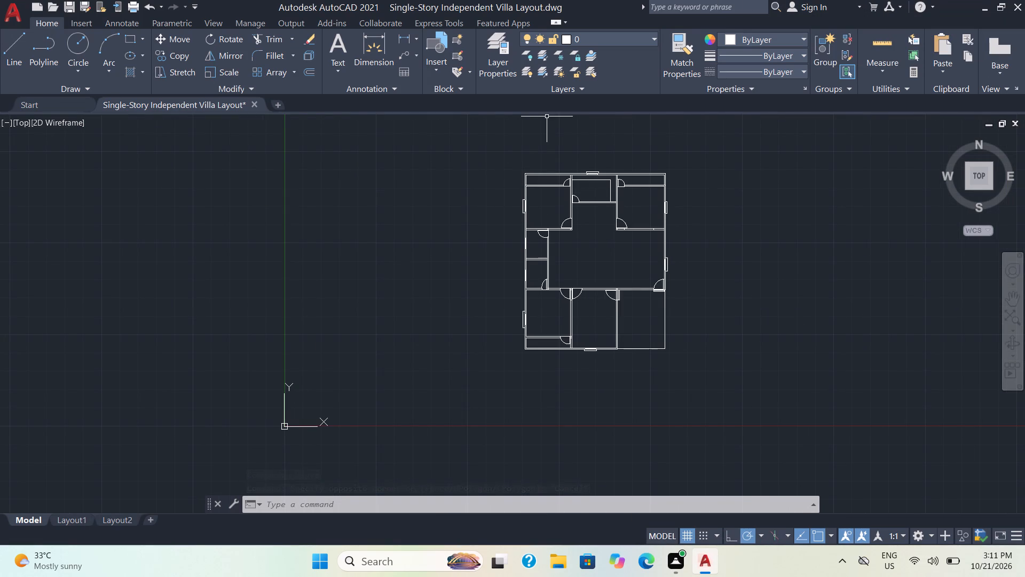
scroll(617, 219, "down", 1)
scroll(617, 219, "up", 3)
middle_click_drag(592, 245, 465, 297)
scroll(407, 212, "up", 2)
middle_click_drag(406, 210, 383, 289)
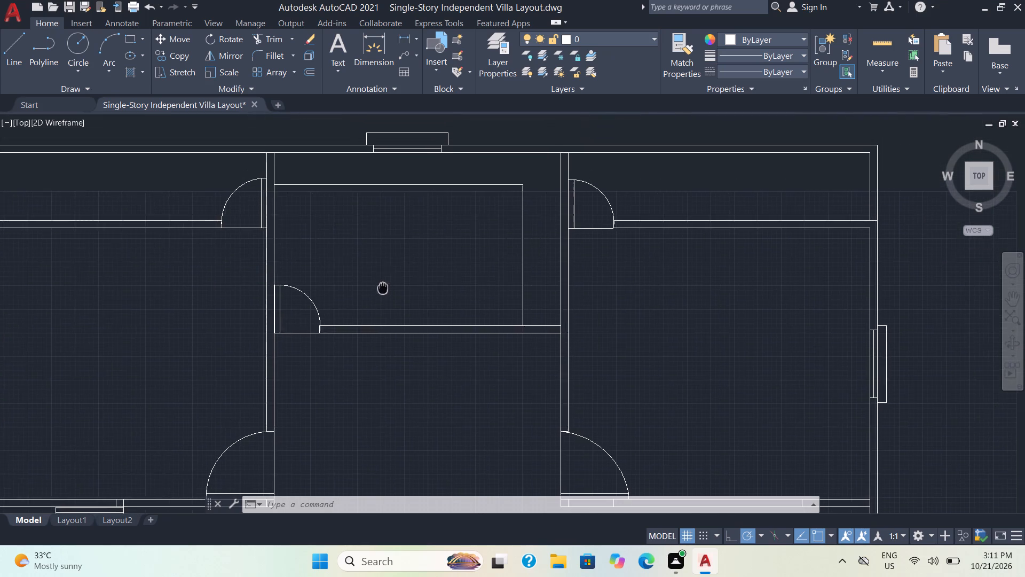
middle_click_drag(383, 289, 383, 291)
scroll(369, 258, "up", 1)
scroll(448, 206, "down", 1)
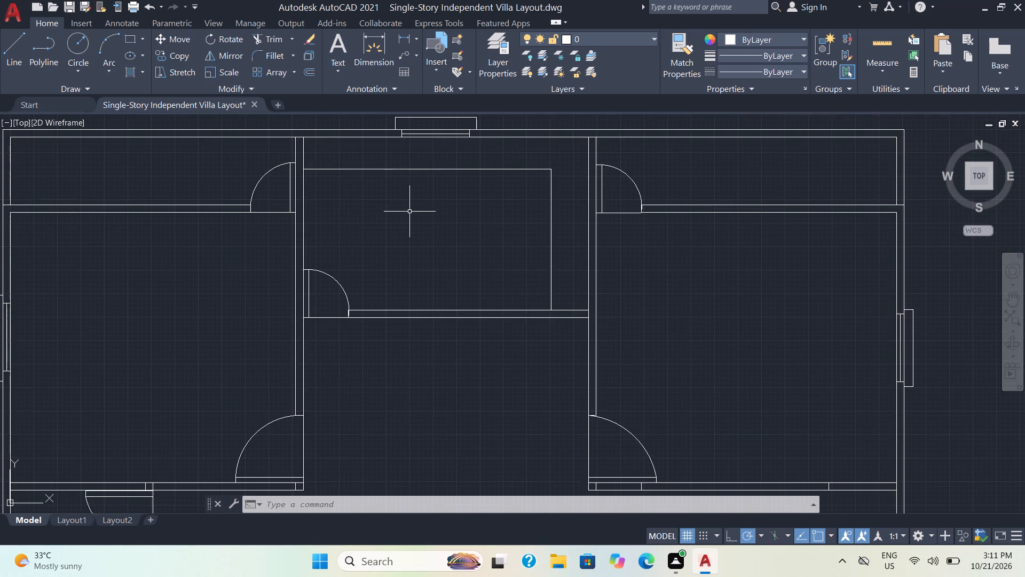
scroll(408, 212, "down", 2)
middle_click_drag(406, 214, 476, 222)
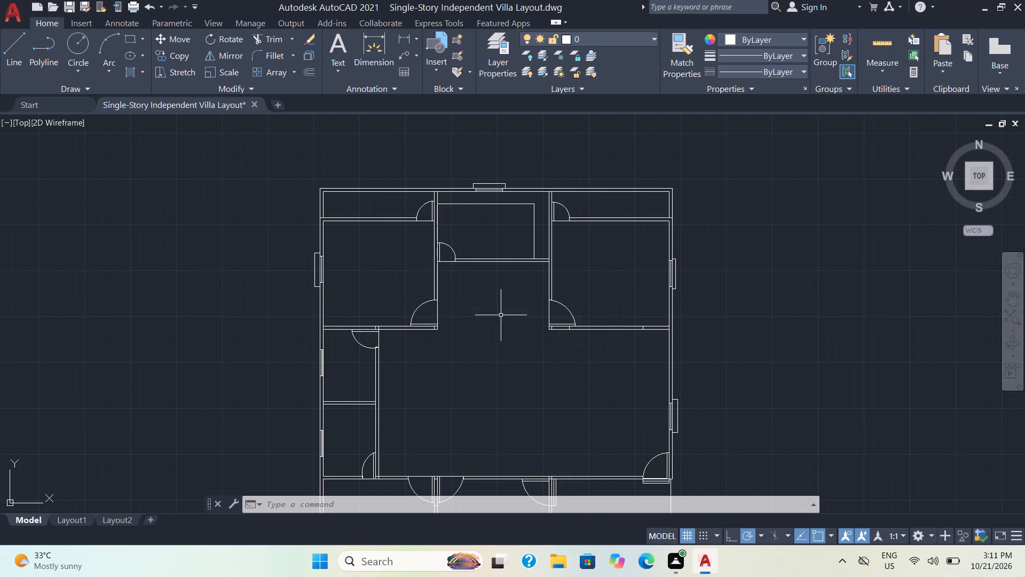
scroll(566, 330, "down", 1)
scroll(501, 394, "down", 2)
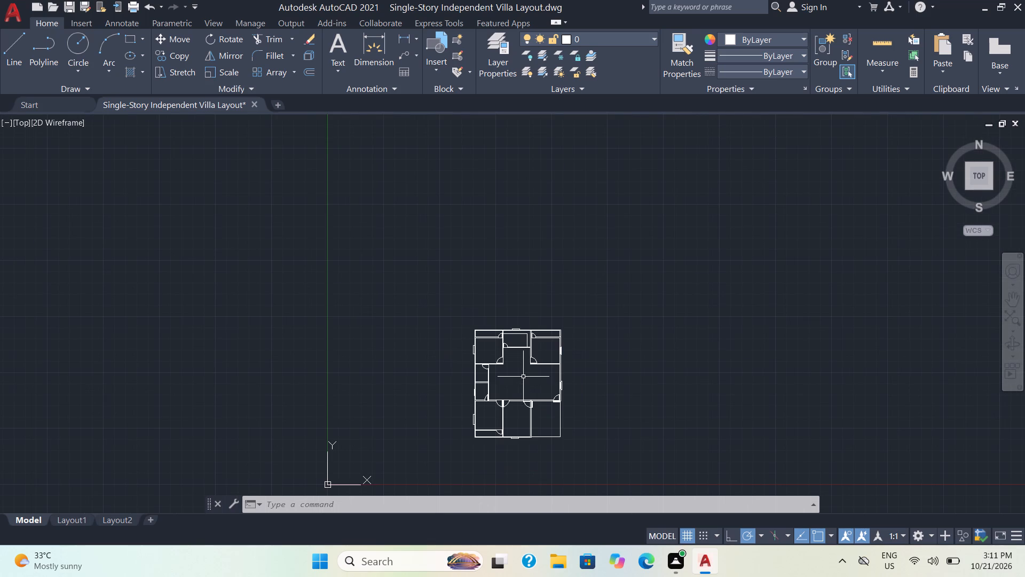
scroll(486, 400, "down", 2)
middle_click_drag(522, 396, 481, 375)
scroll(472, 374, "up", 1)
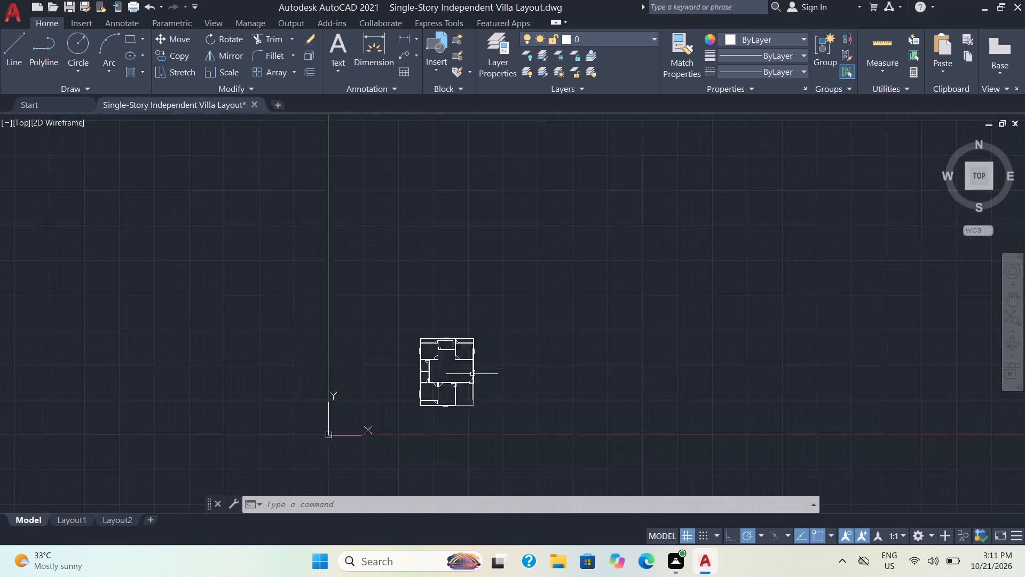
scroll(472, 374, "up", 4)
scroll(376, 368, "up", 2)
middle_click_drag(376, 368, 619, 408)
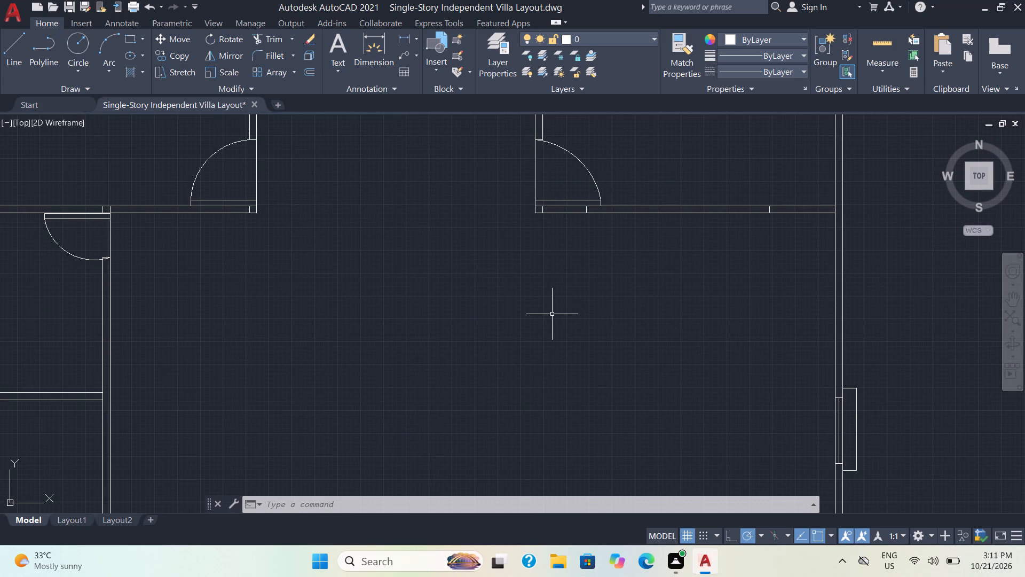
scroll(509, 367, "down", 1)
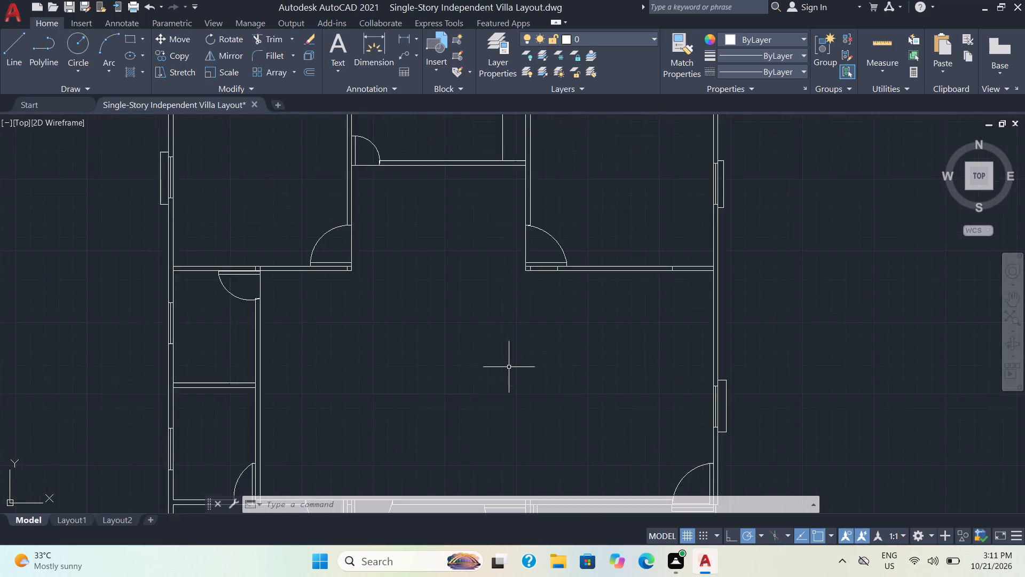
scroll(509, 367, "down", 2)
middle_click_drag(479, 273, 475, 244)
scroll(491, 359, "up", 3)
middle_click_drag(496, 430, 481, 333)
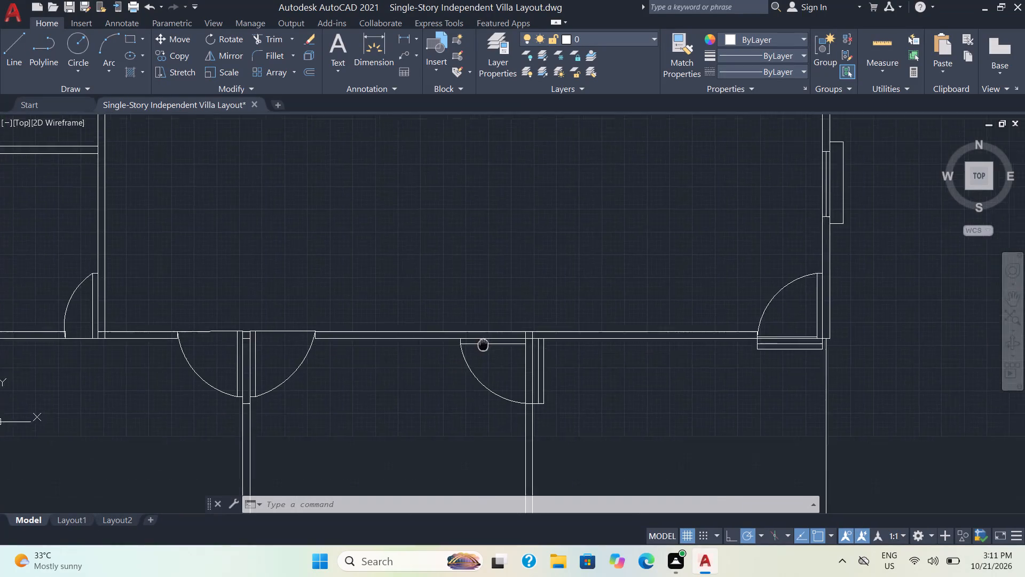
middle_click_drag(481, 333, 468, 193)
scroll(435, 294, "up", 1)
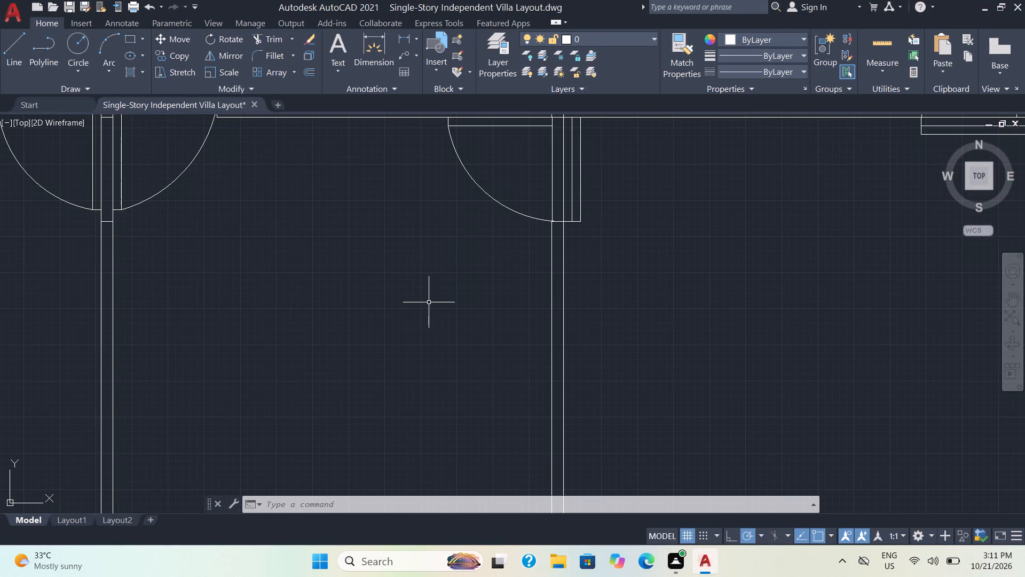
scroll(411, 326, "down", 4)
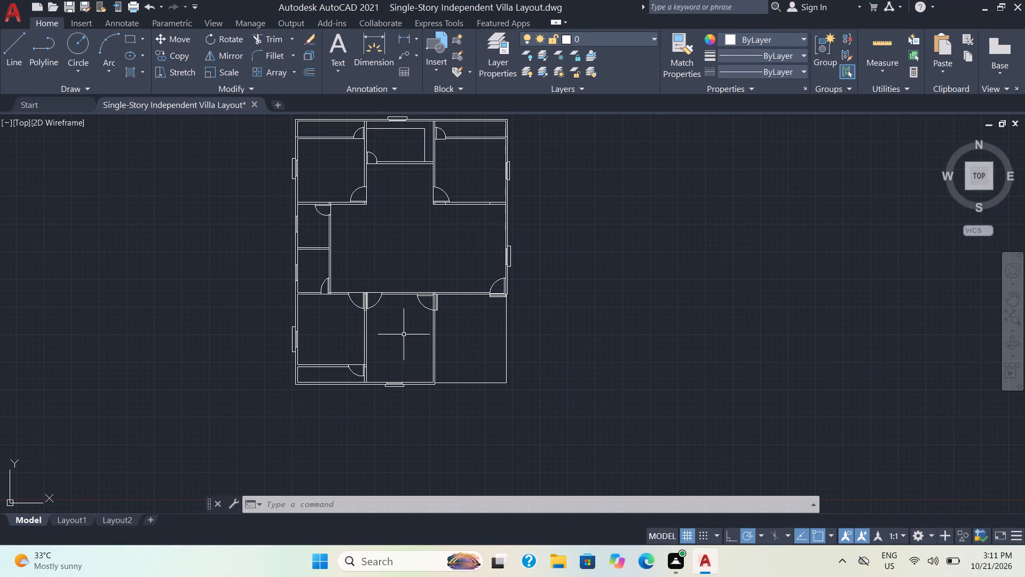
Draw a rectangle about 8'-6" by 11'-9" inside the middle room on the south side, between its doors and south window.
left_click(128, 44)
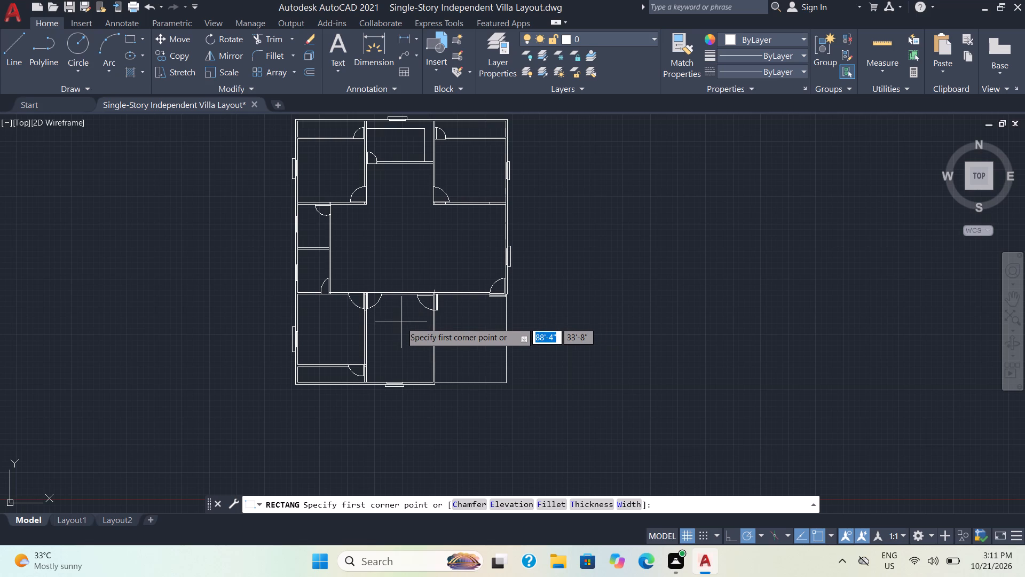
scroll(401, 322, "up", 3)
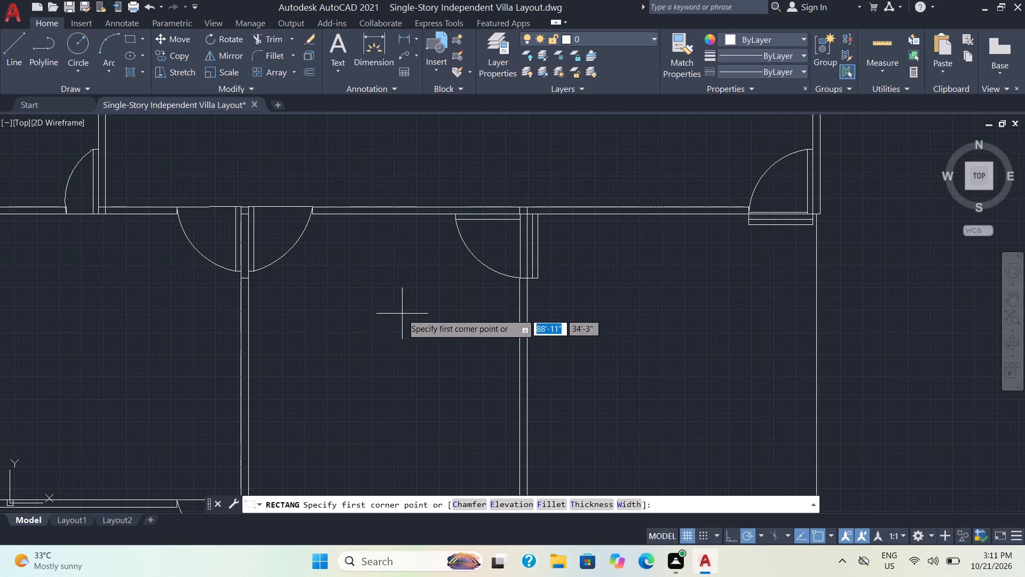
left_click(306, 292)
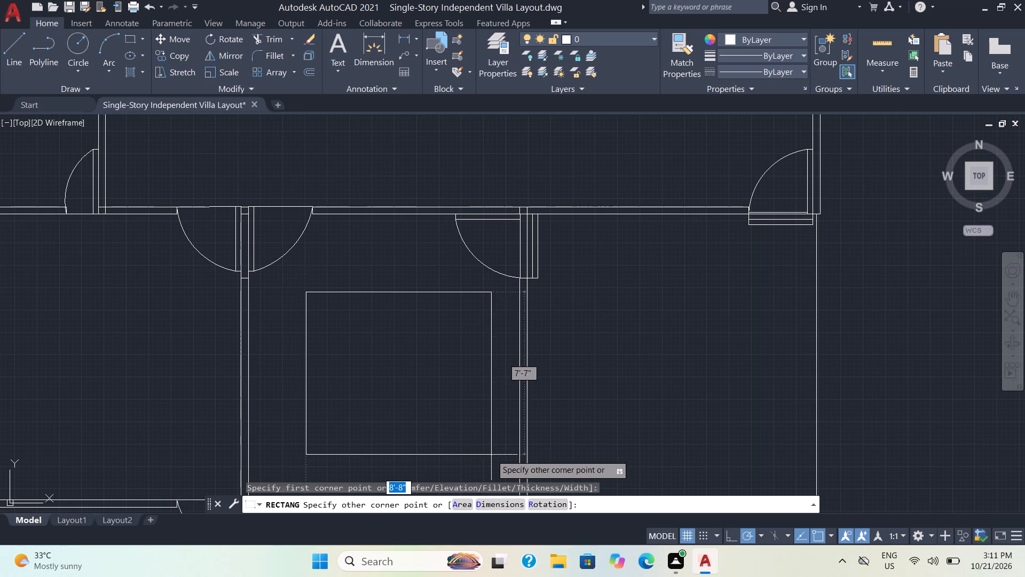
scroll(487, 461, "down", 2)
middle_click_drag(487, 461, 479, 299)
scroll(487, 461, "down", 1)
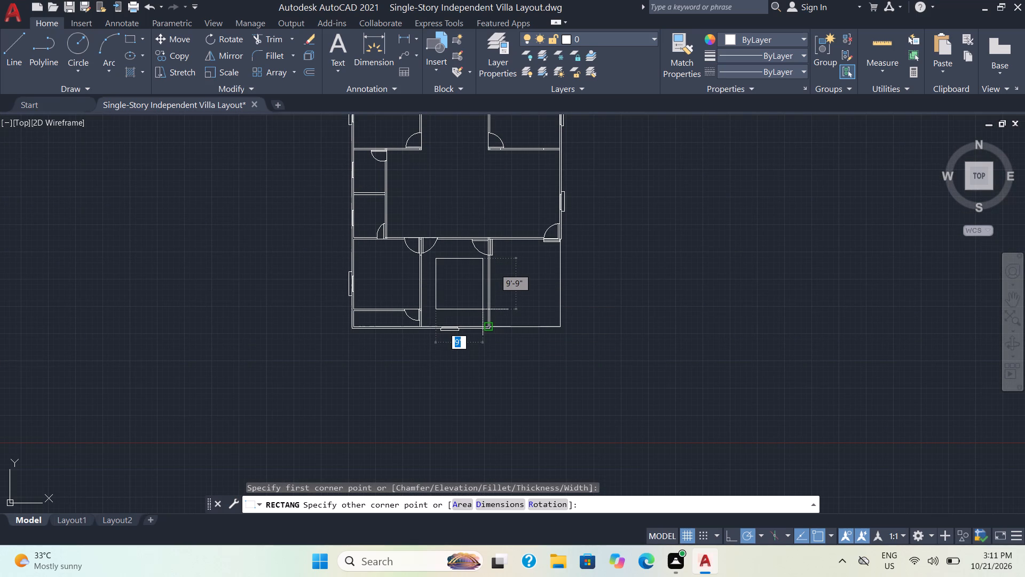
scroll(476, 310, "up", 3)
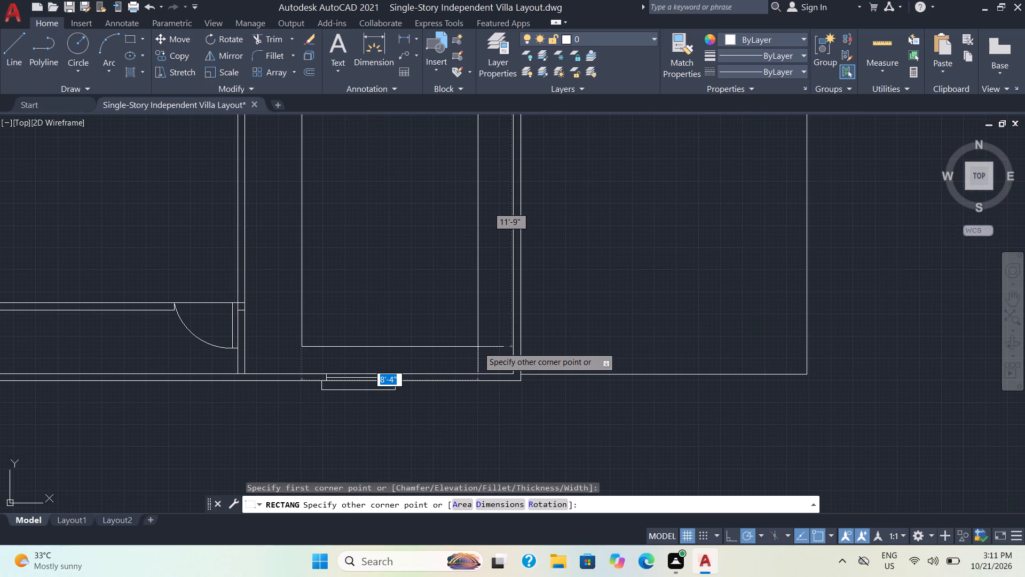
left_click(483, 346)
scroll(482, 294, "down", 3)
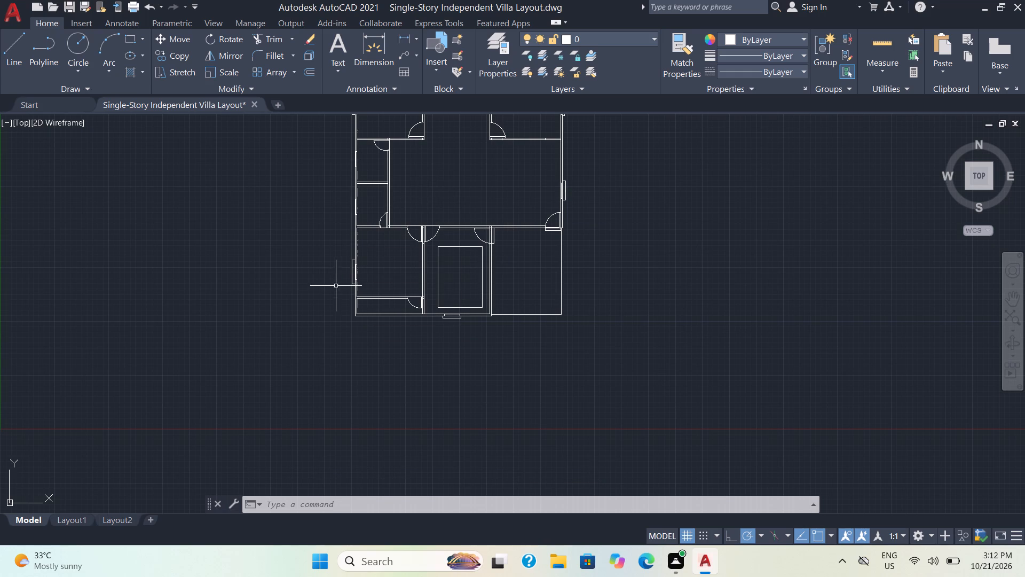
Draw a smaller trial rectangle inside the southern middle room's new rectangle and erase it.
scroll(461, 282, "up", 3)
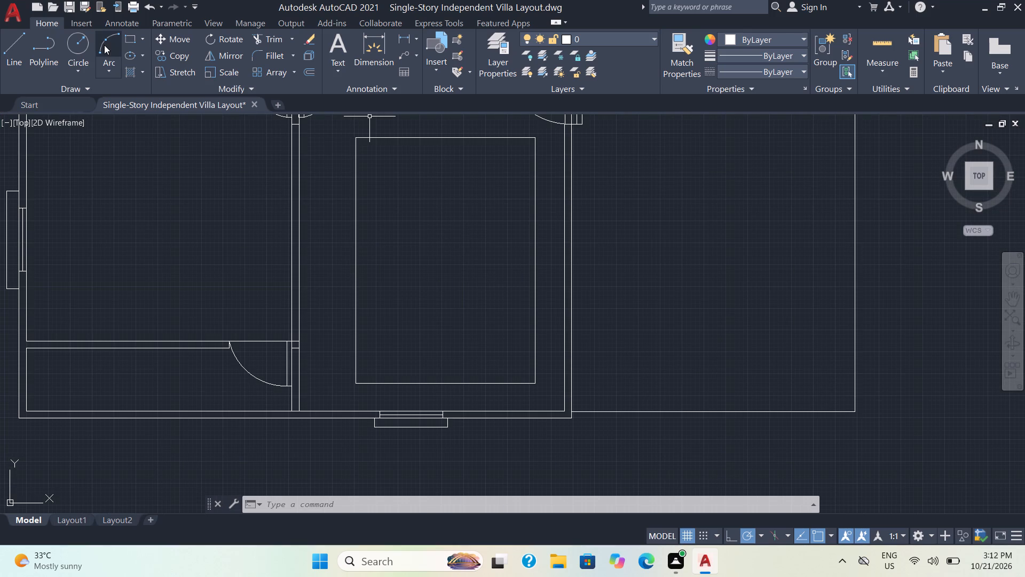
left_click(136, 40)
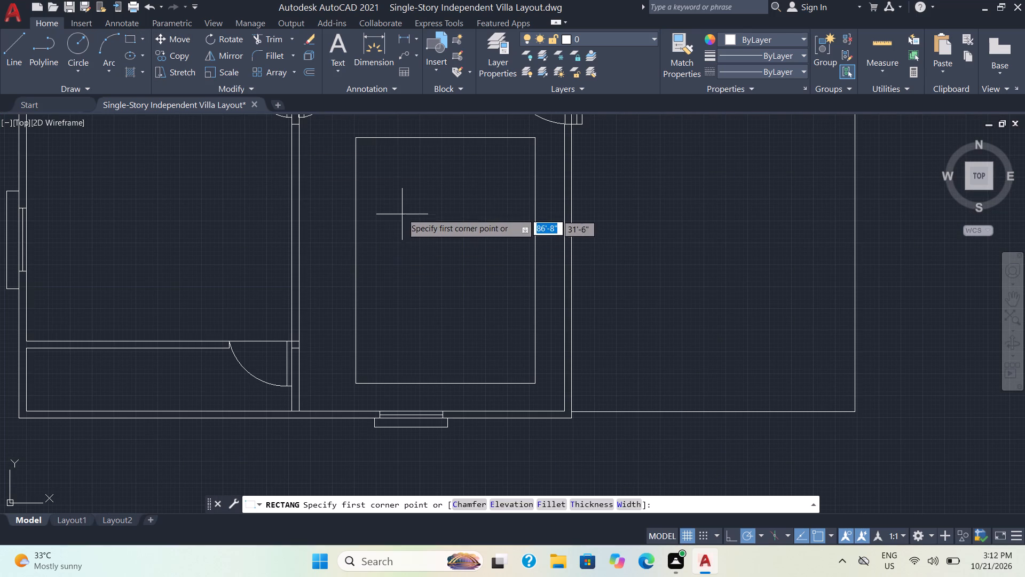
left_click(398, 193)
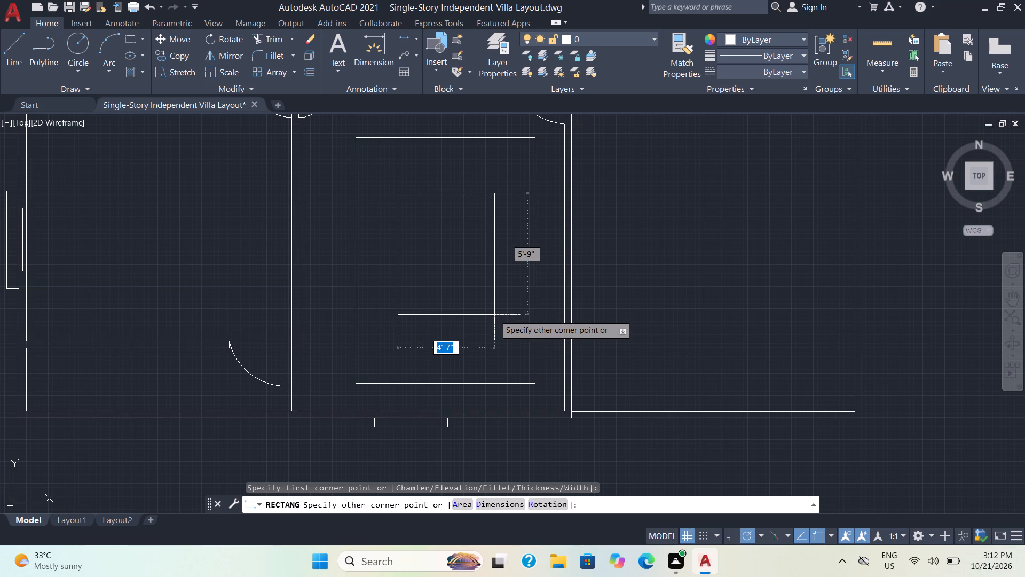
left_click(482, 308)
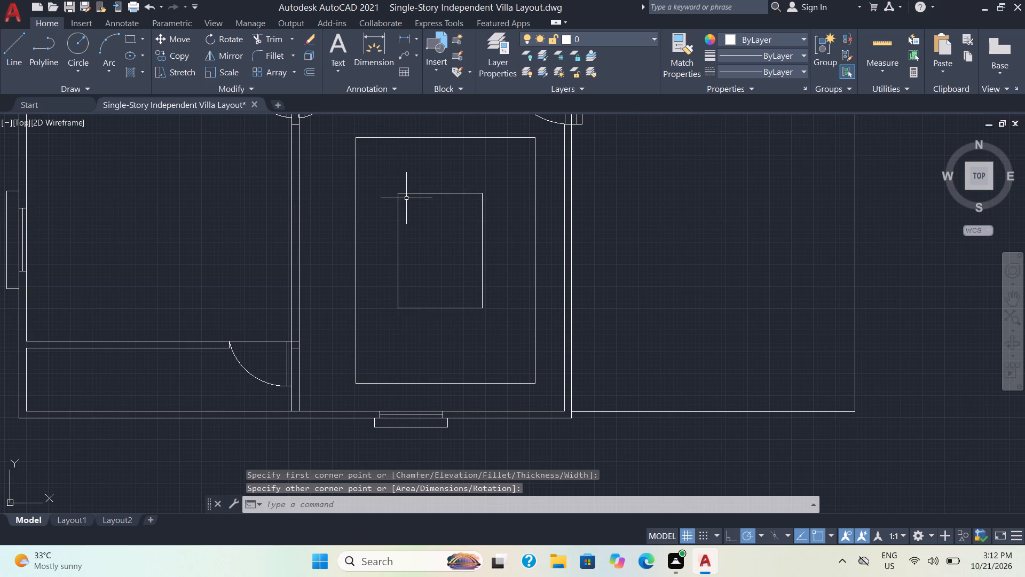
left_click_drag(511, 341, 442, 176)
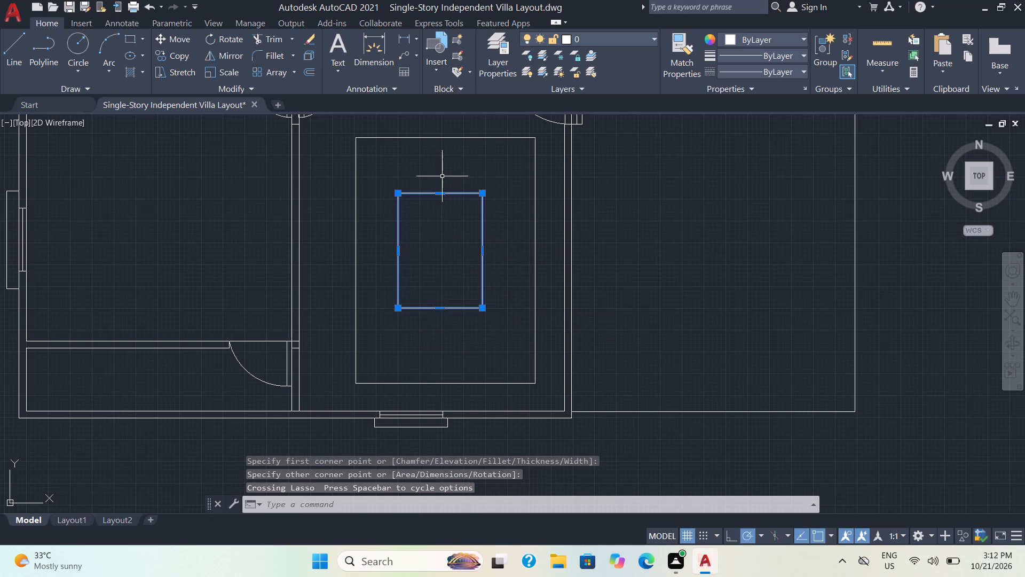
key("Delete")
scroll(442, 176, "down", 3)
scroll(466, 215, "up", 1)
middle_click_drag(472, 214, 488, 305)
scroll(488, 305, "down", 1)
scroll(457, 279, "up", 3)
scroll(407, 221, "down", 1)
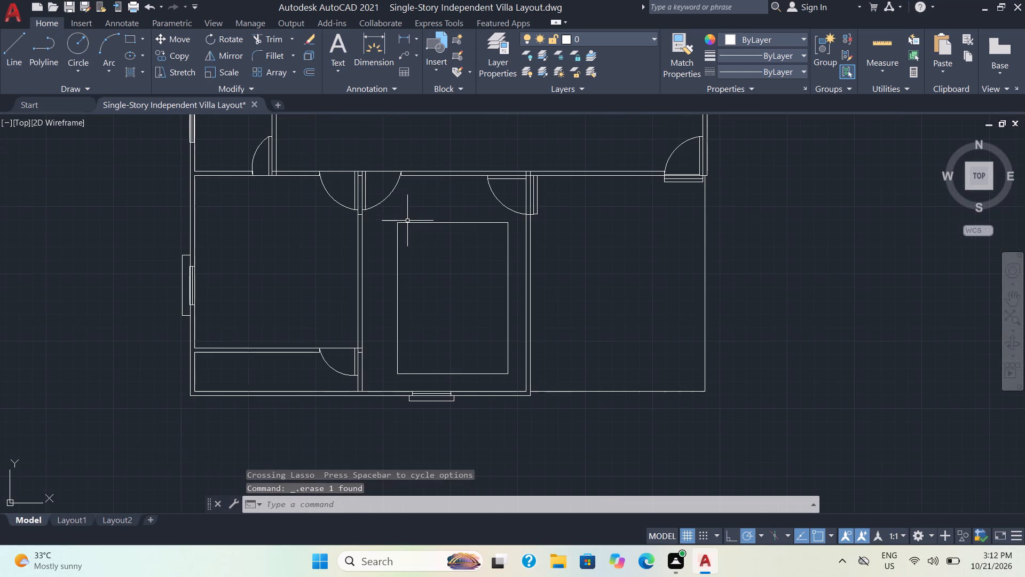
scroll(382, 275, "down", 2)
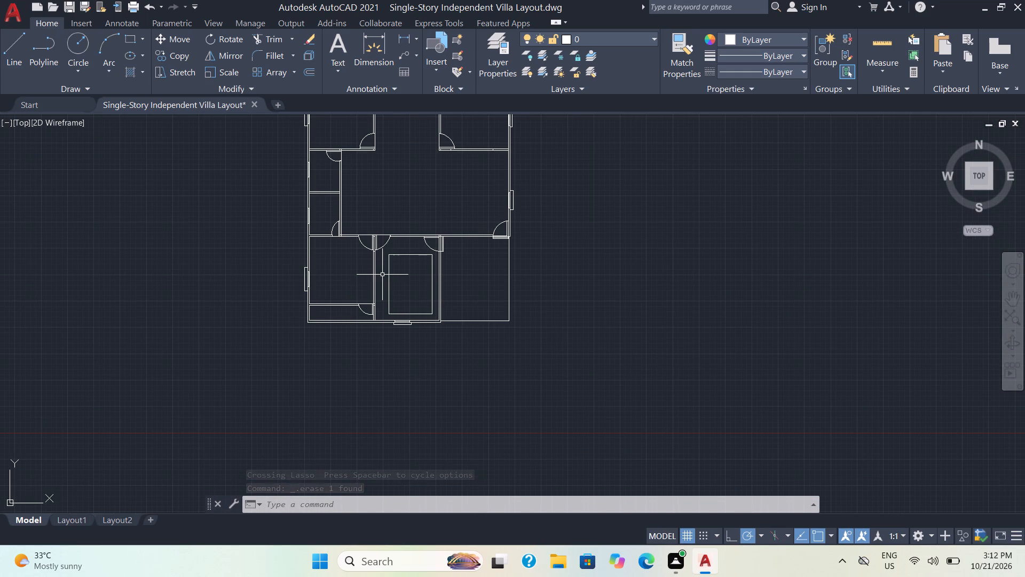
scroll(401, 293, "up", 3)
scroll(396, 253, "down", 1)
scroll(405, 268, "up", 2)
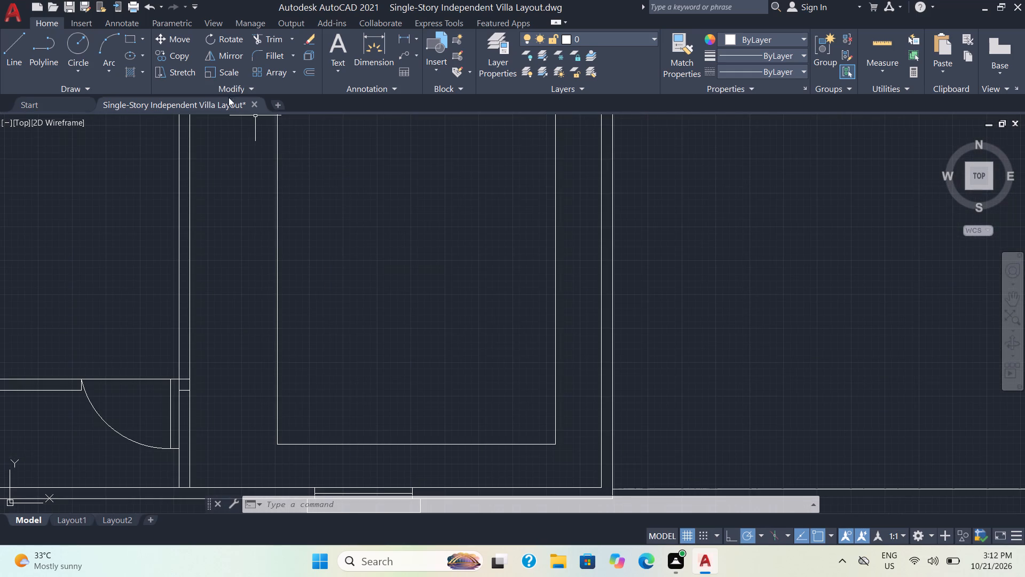
Browse the dining_tables_2.dwg block library and preview dining sets ОГ020, ОГ29, ОГ55 and ОГ54 over the floor plan.
left_click(73, 22)
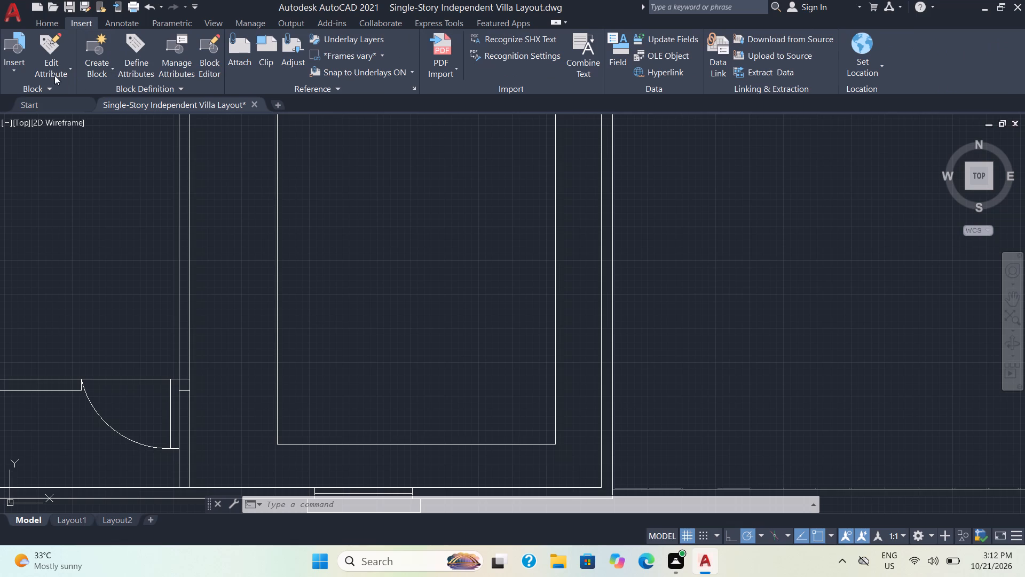
left_click(11, 73)
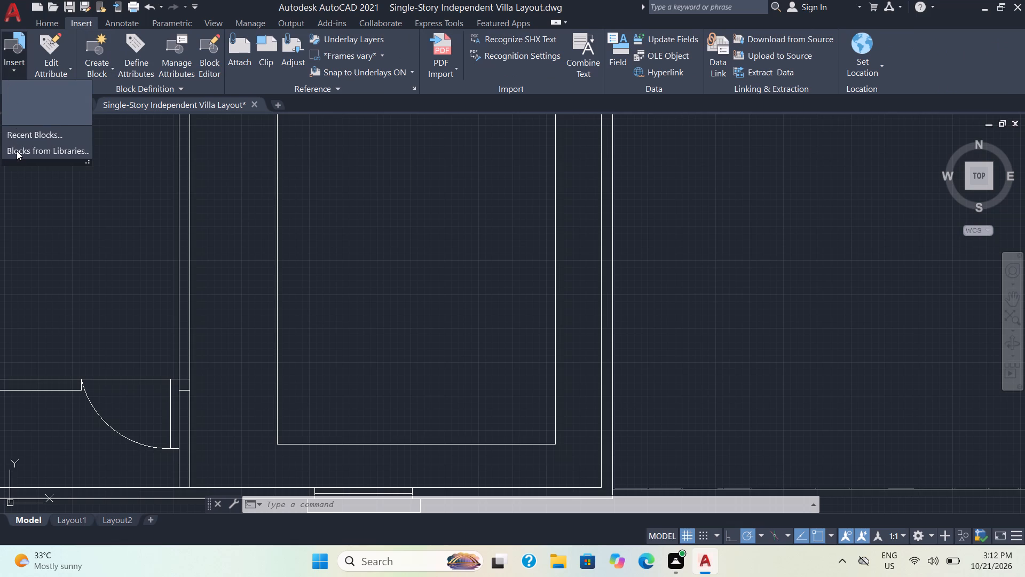
left_click(17, 151)
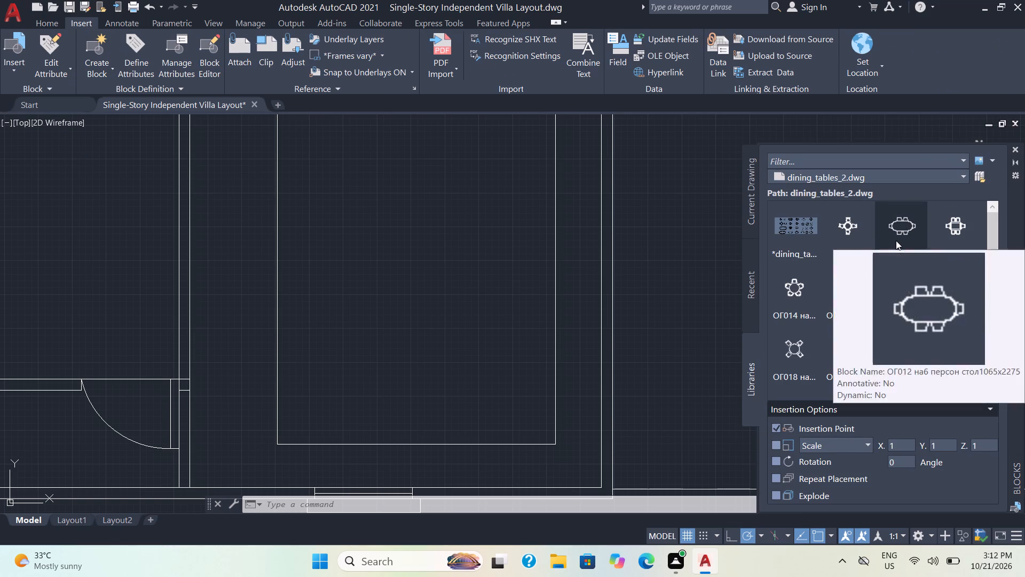
scroll(806, 303, "down", 2)
scroll(885, 307, "down", 1)
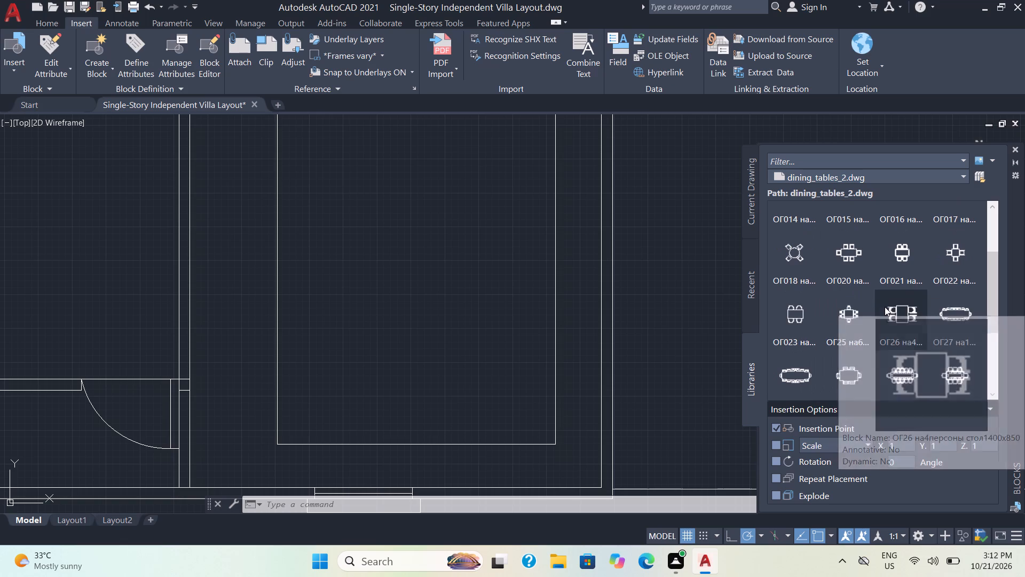
left_click(846, 267)
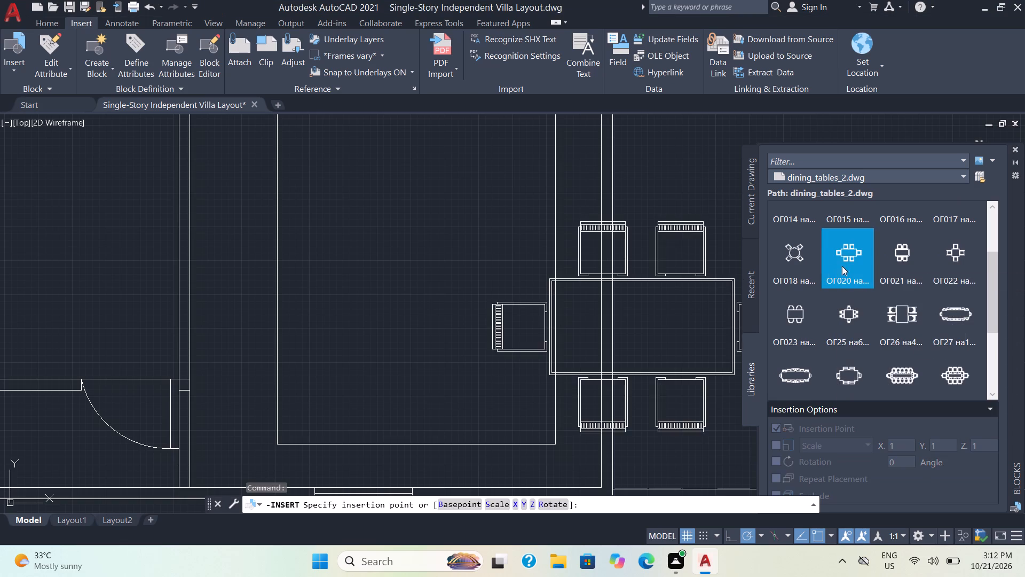
scroll(690, 258, "down", 2)
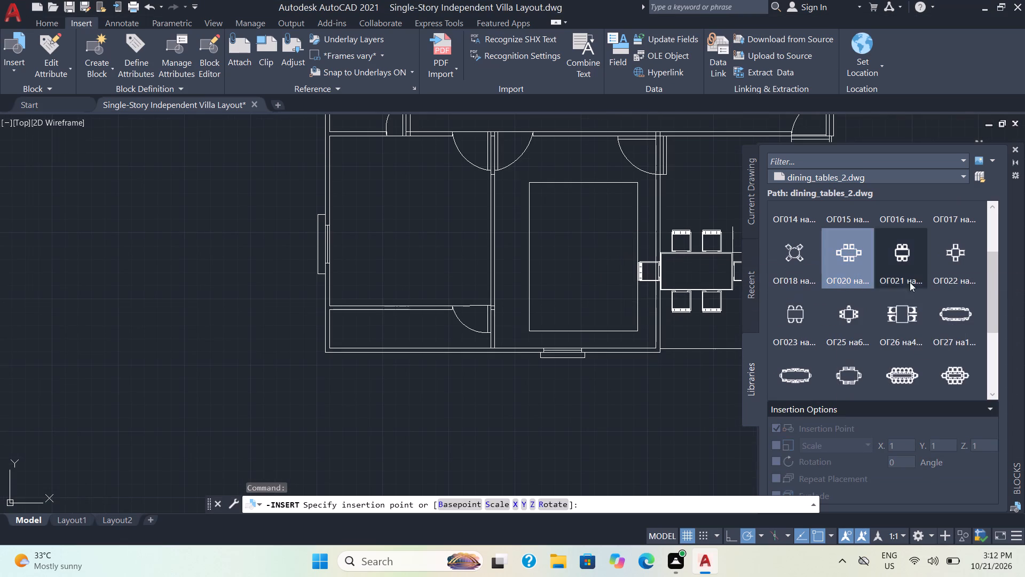
scroll(908, 336, "down", 2)
scroll(845, 322, "up", 2)
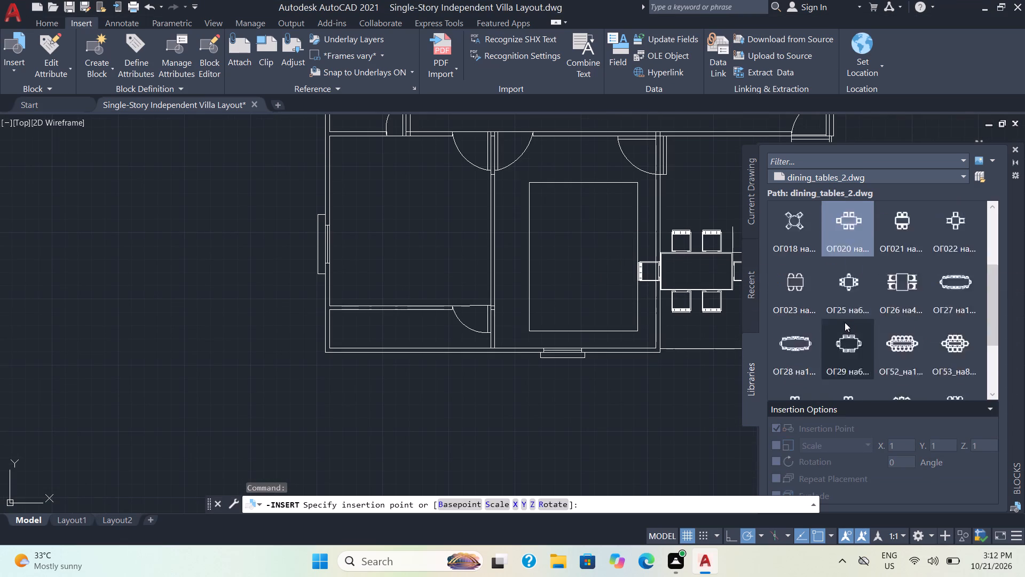
scroll(884, 308, "down", 1)
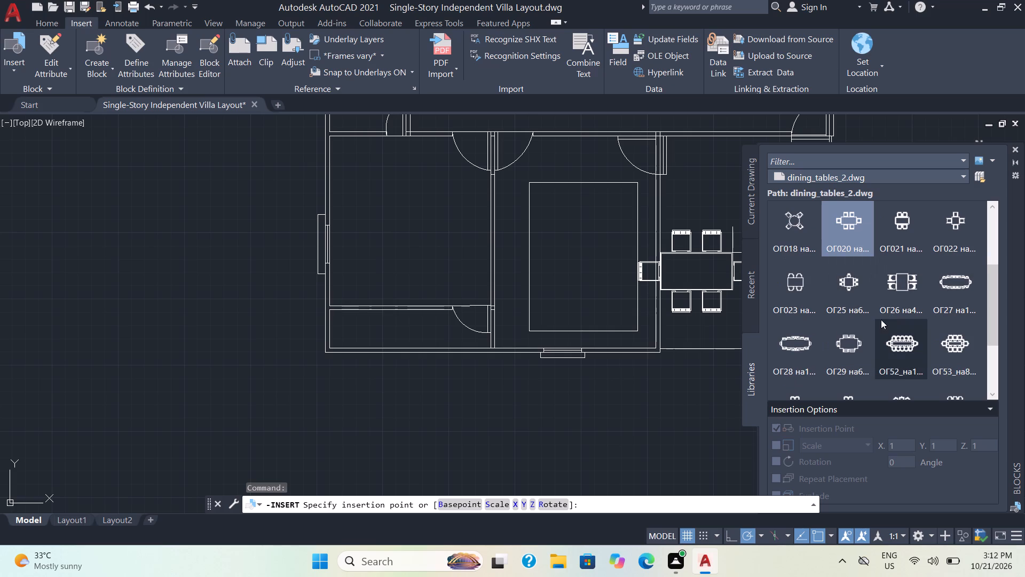
scroll(884, 323, "down", 1)
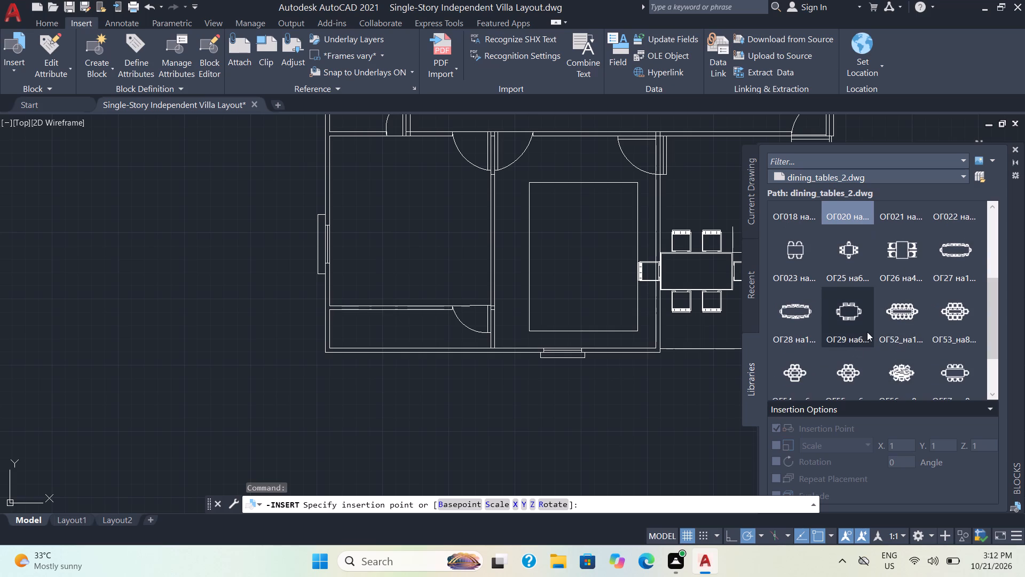
left_click(853, 323)
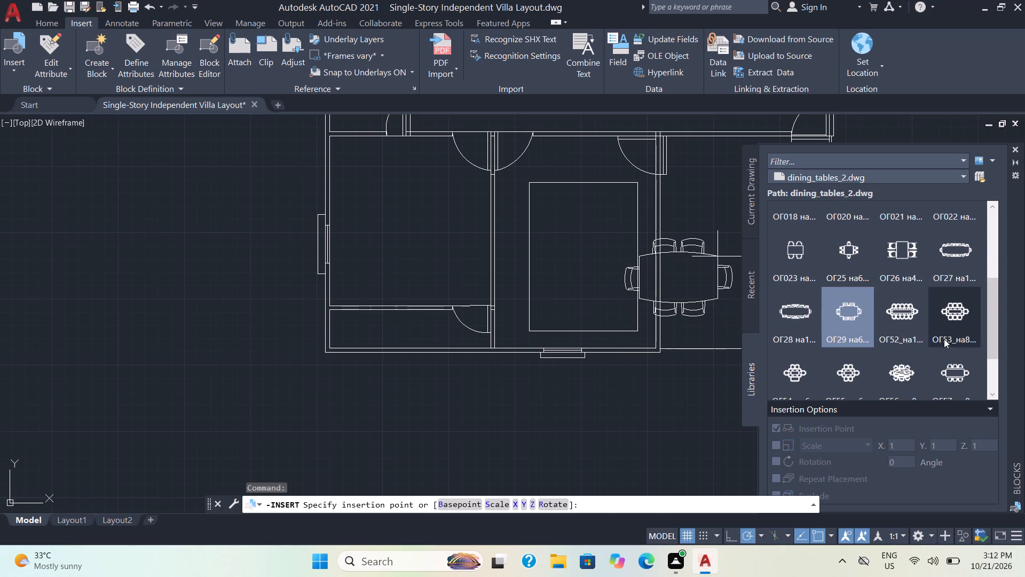
left_click(857, 375)
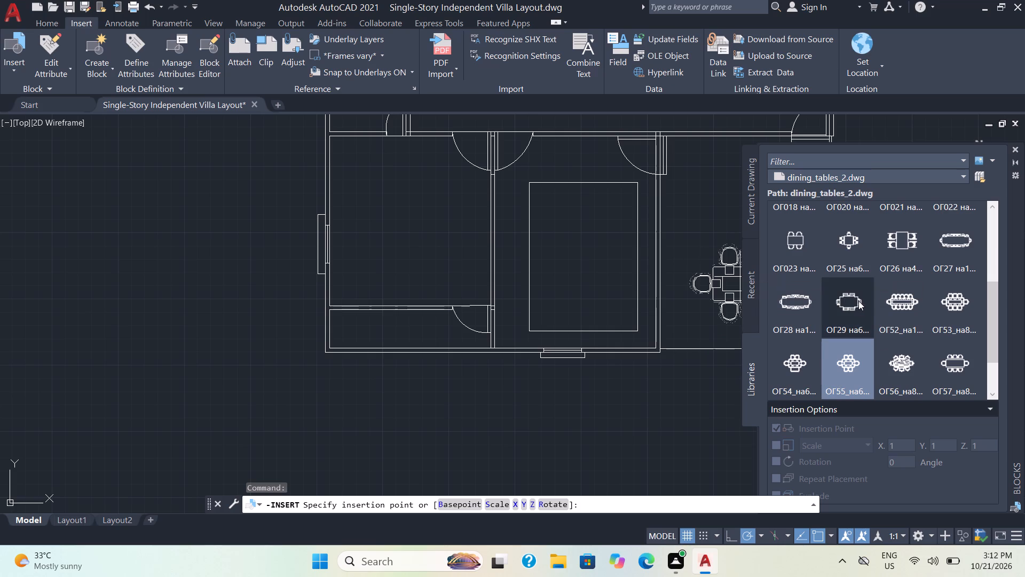
scroll(902, 352, "down", 1)
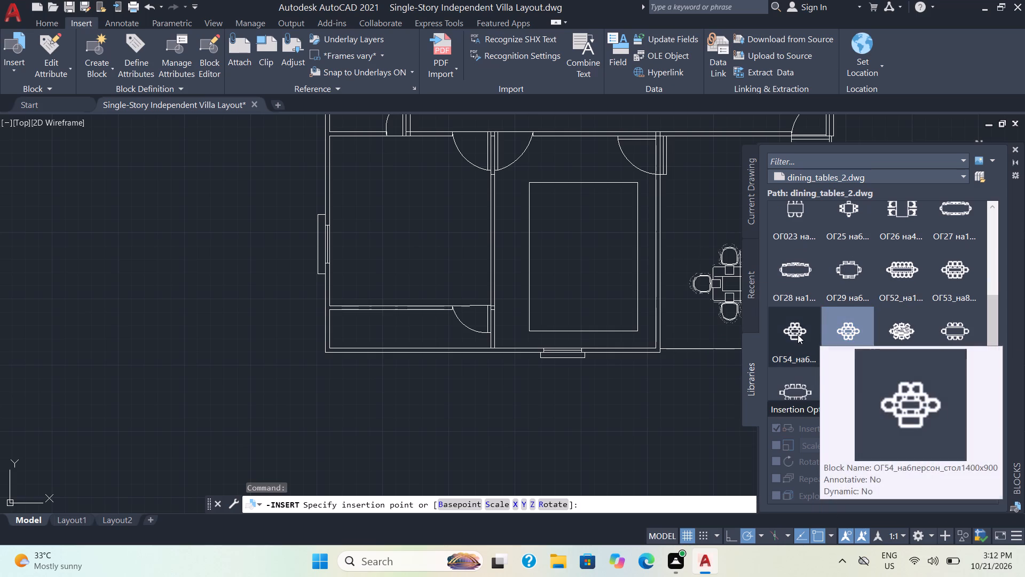
left_click(798, 334)
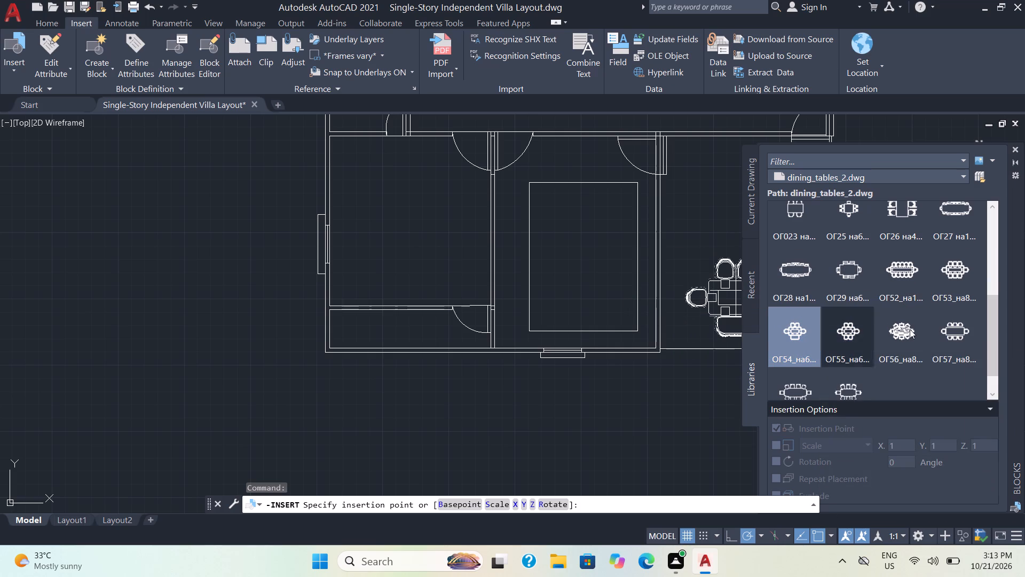
scroll(911, 329, "down", 2)
scroll(855, 341, "down", 1)
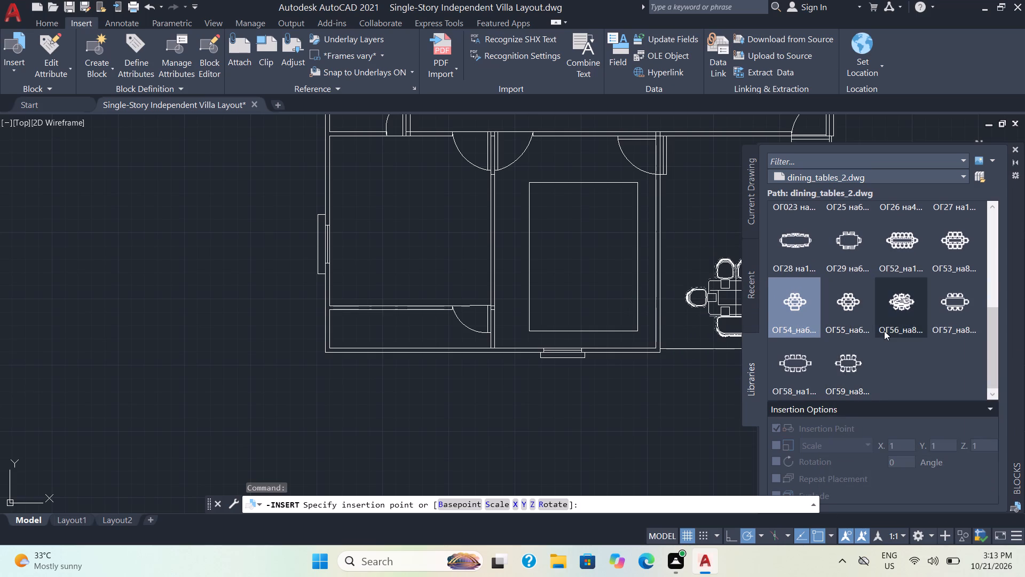
left_click(846, 321)
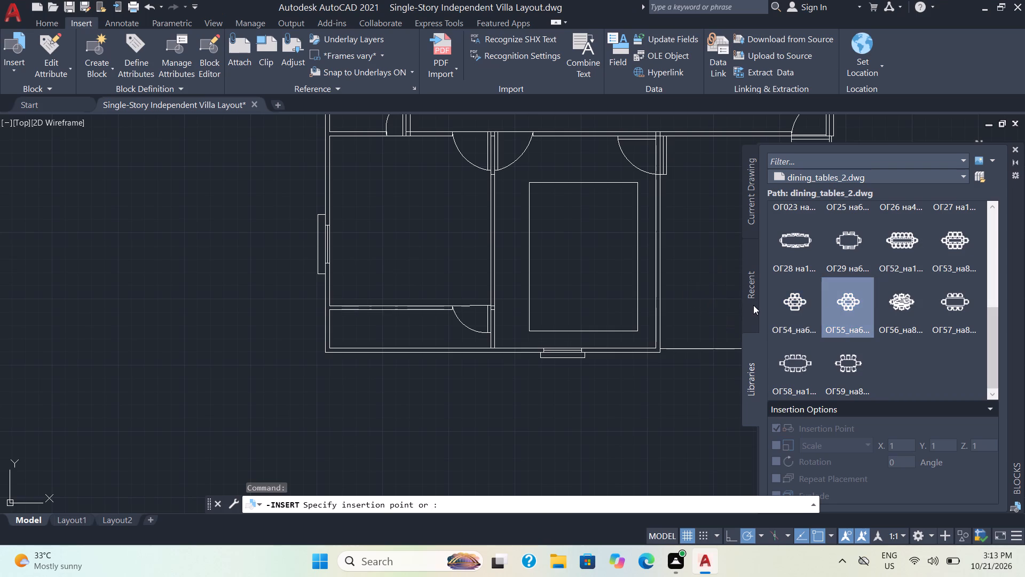
Insert the eight-seat ОГ56 dining table block in the southern part of the large central room, north of the doors.
left_click(912, 321)
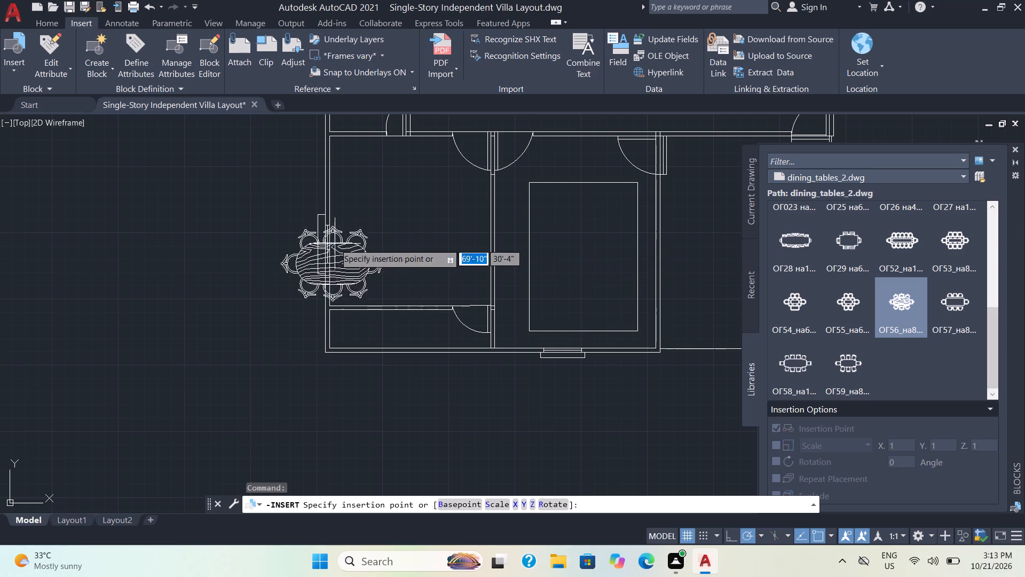
scroll(115, 228, "down", 3)
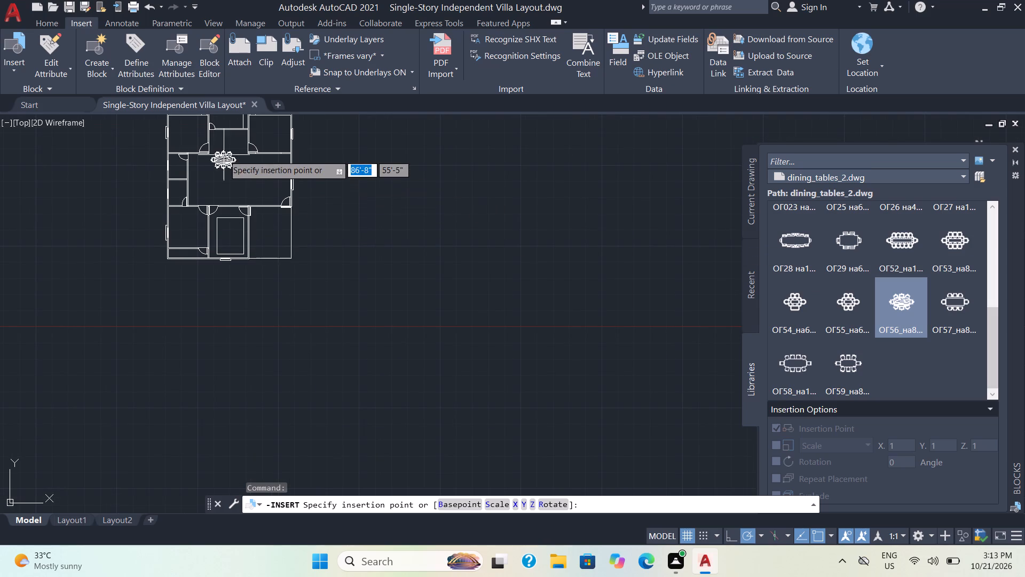
scroll(240, 177, "up", 3)
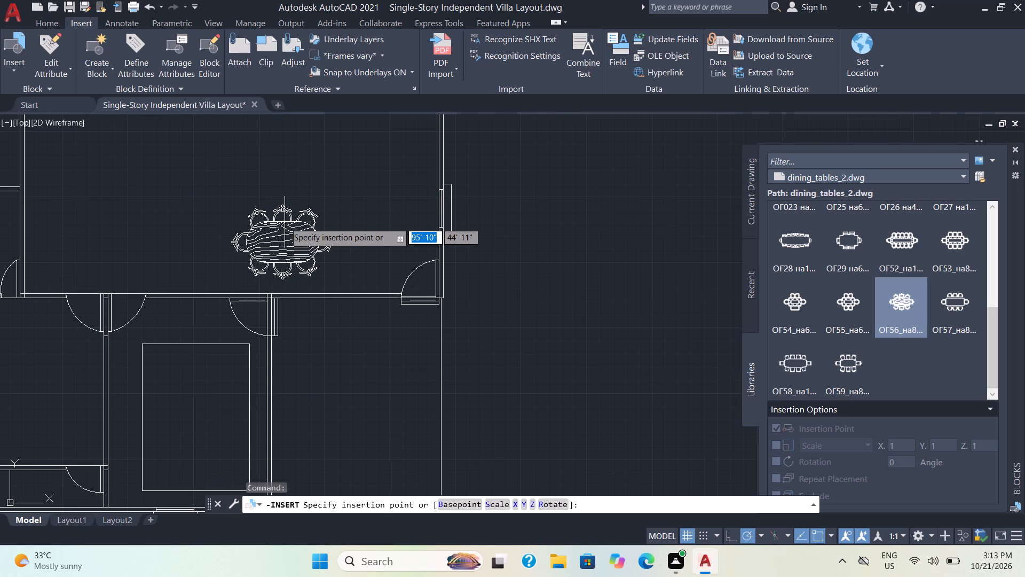
scroll(293, 218, "up", 1)
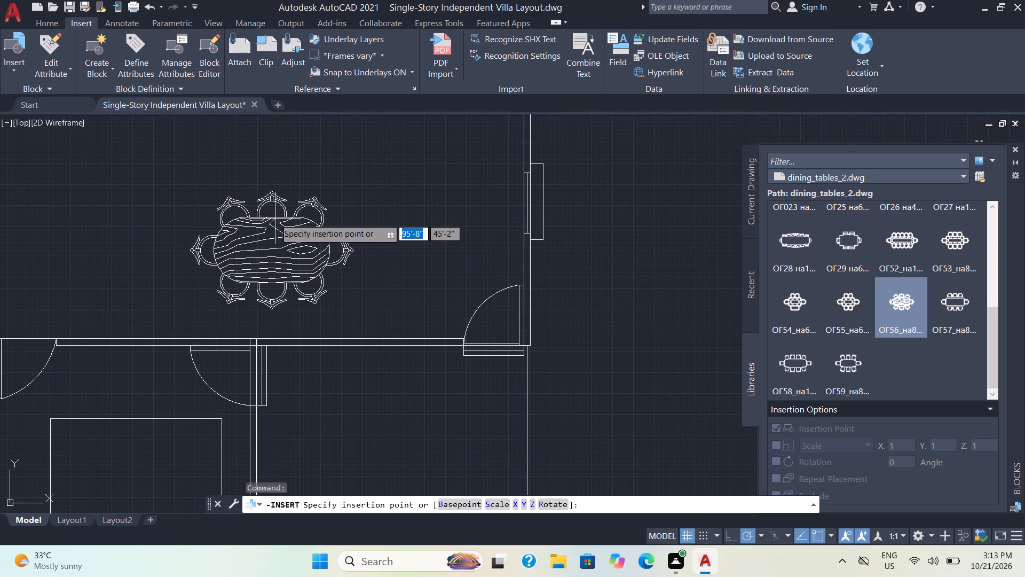
left_click(263, 223)
Insert the recently used Toilet block in the empty space east of the floor plan and close the block library.
scroll(356, 213, "down", 3)
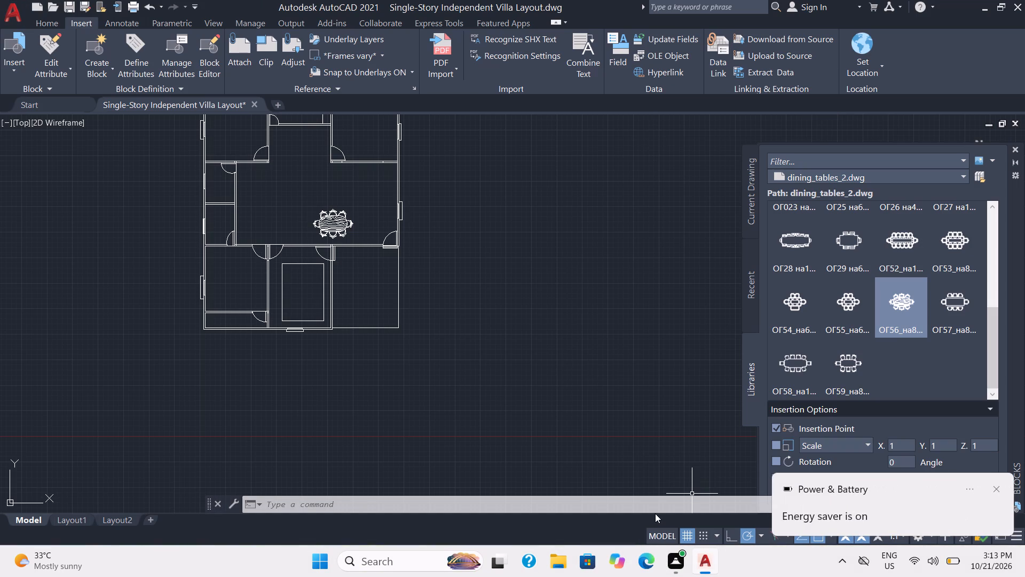
scroll(852, 266, "down", 2)
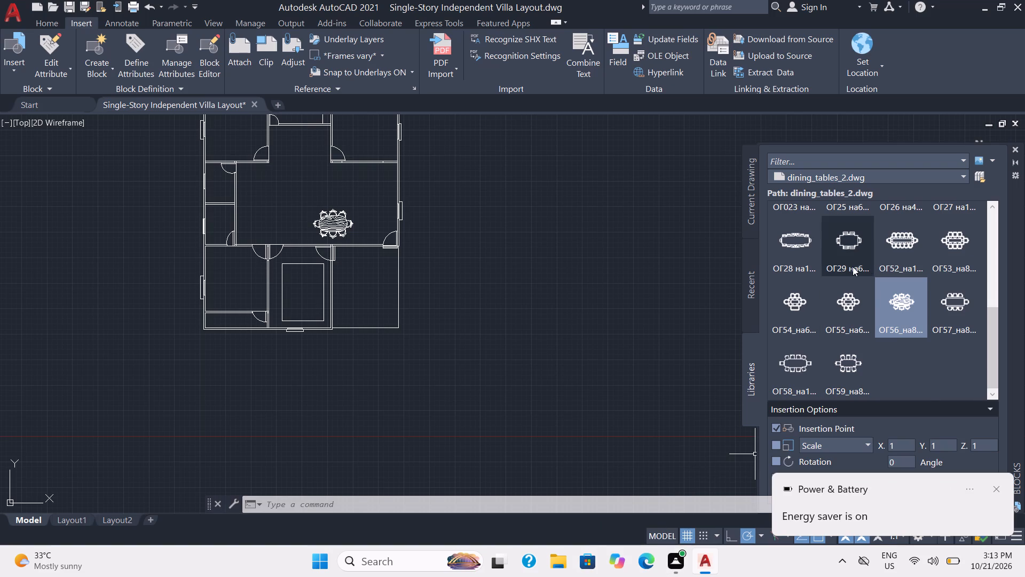
scroll(853, 268, "up", 4)
scroll(923, 184, "up", 2)
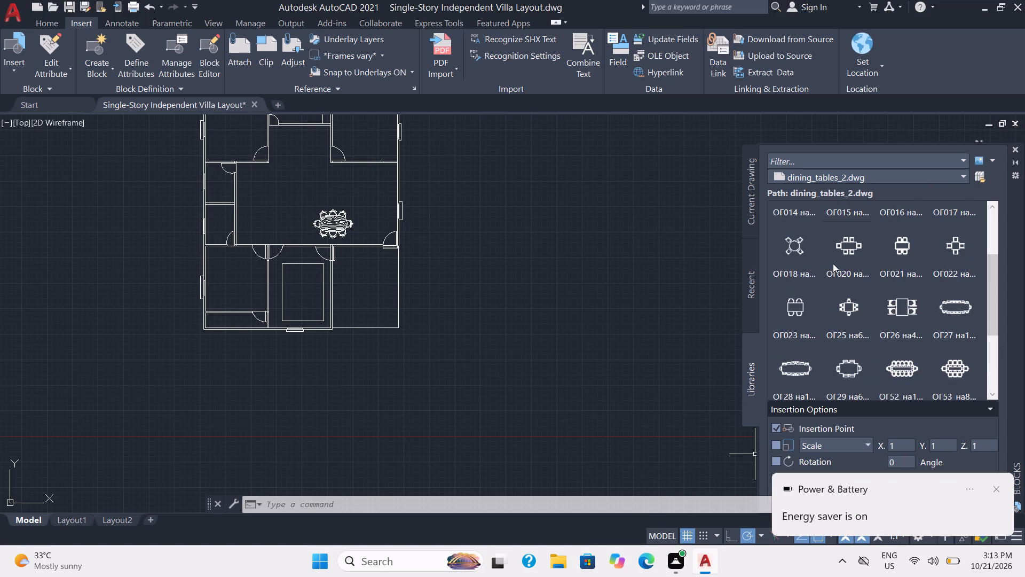
left_click(755, 301)
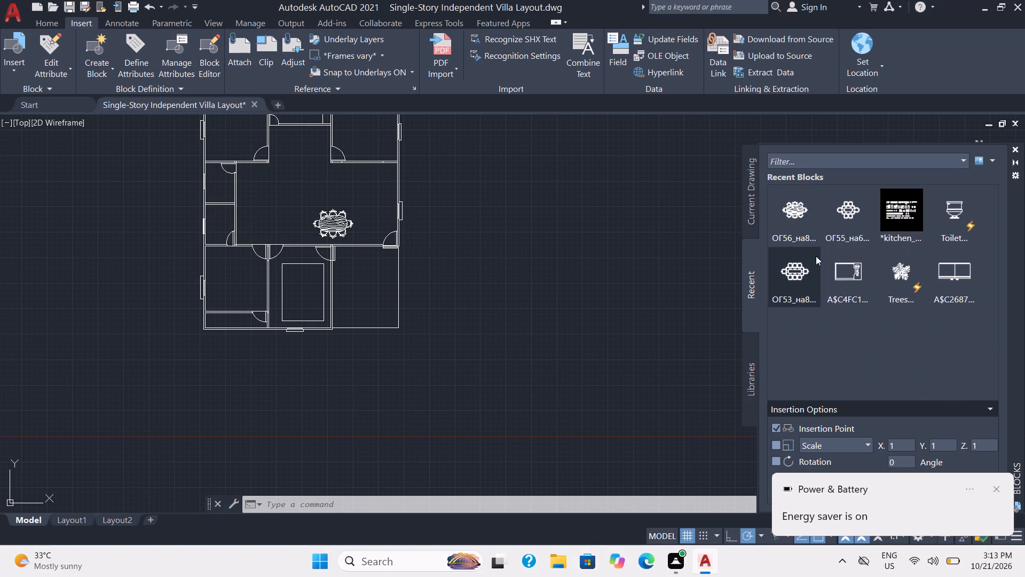
left_click(955, 212)
left_click_drag(955, 211, 583, 211)
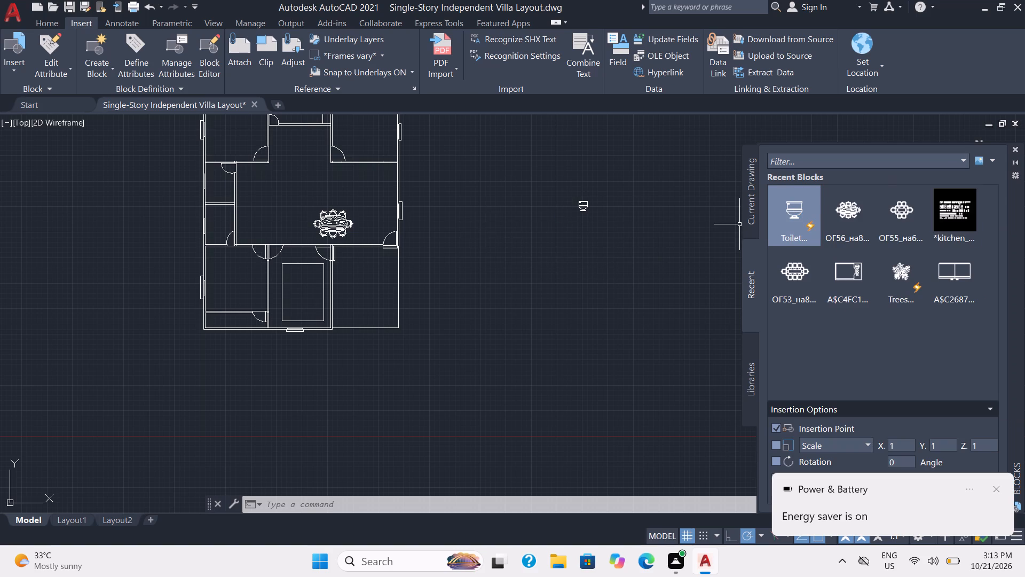
left_click(1012, 148)
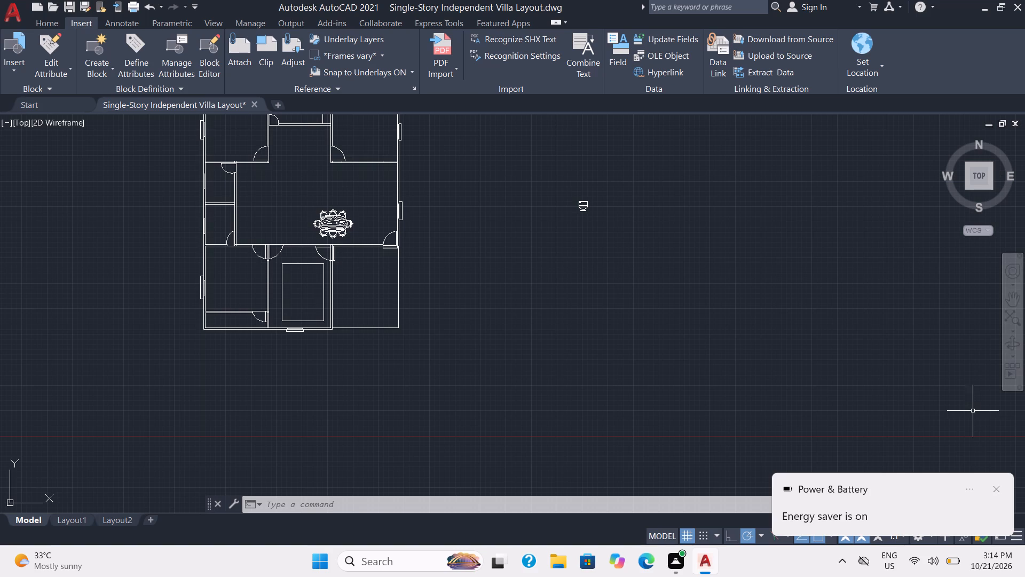
Copy the toilet block into each of the two small rooms along the west side of the large central room.
left_click(611, 232)
left_click(549, 189)
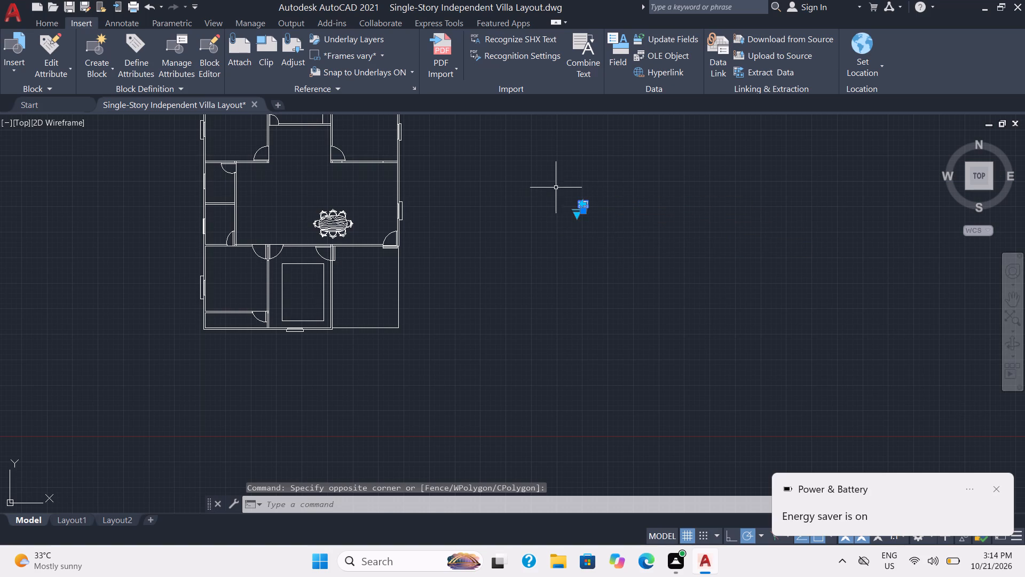
type("co")
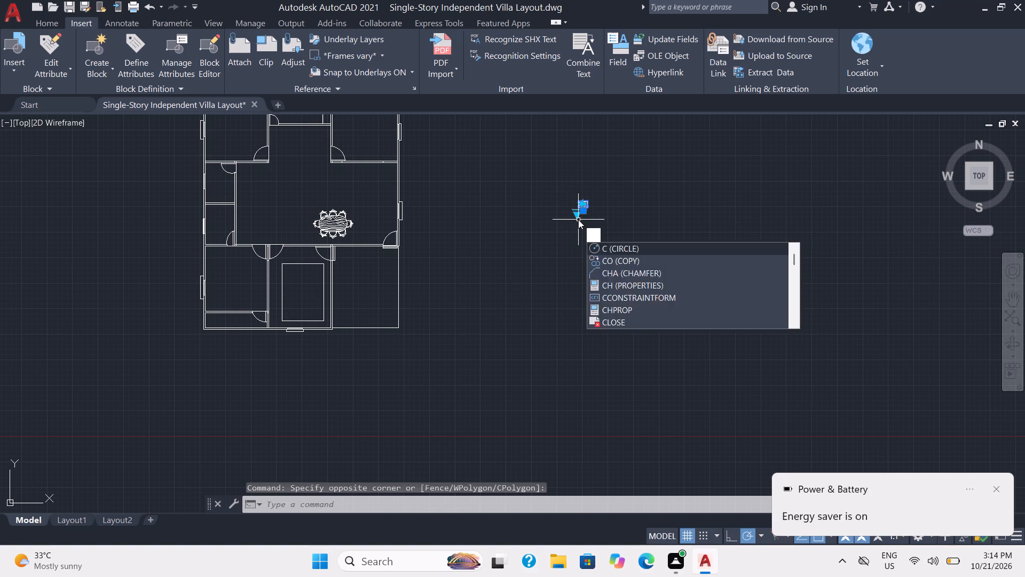
key("Return")
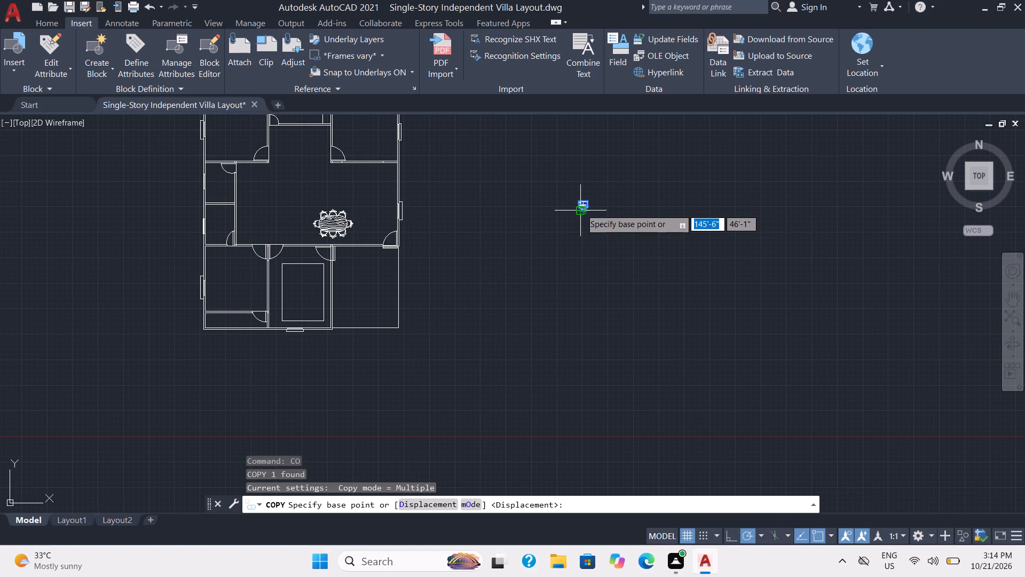
left_click(581, 209)
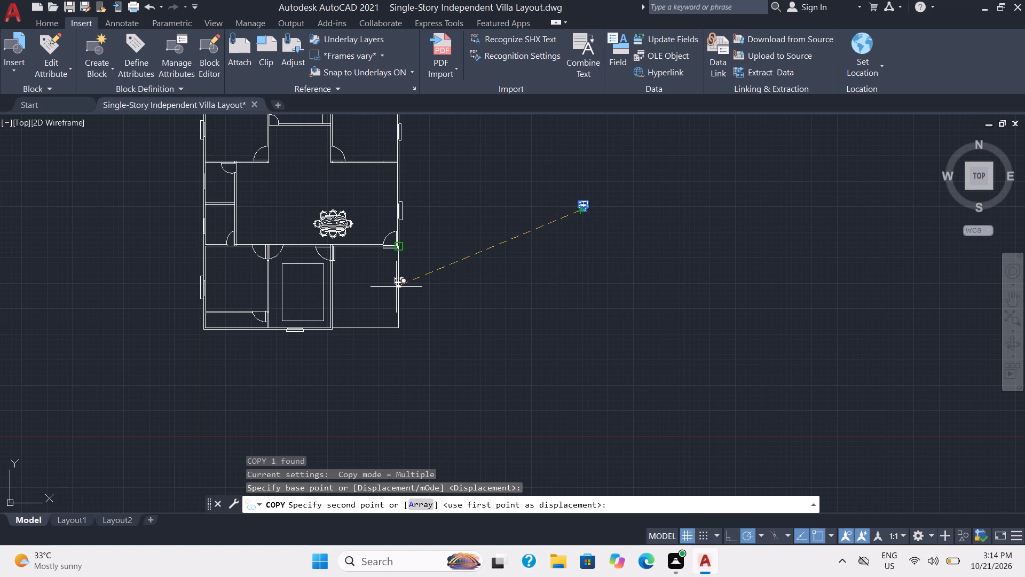
middle_click_drag(396, 287, 679, 265)
scroll(529, 209, "up", 2)
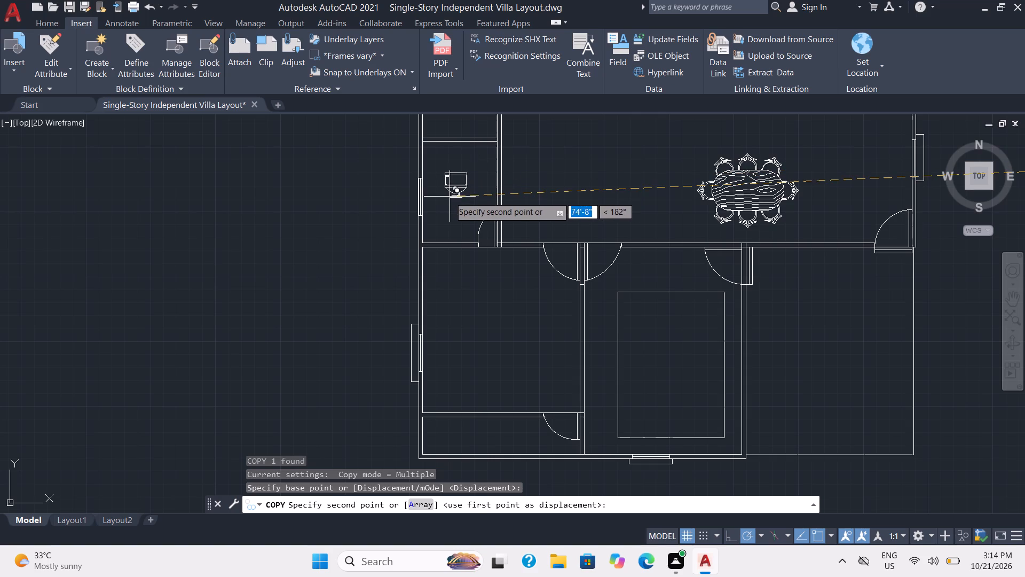
middle_click_drag(450, 197, 459, 266)
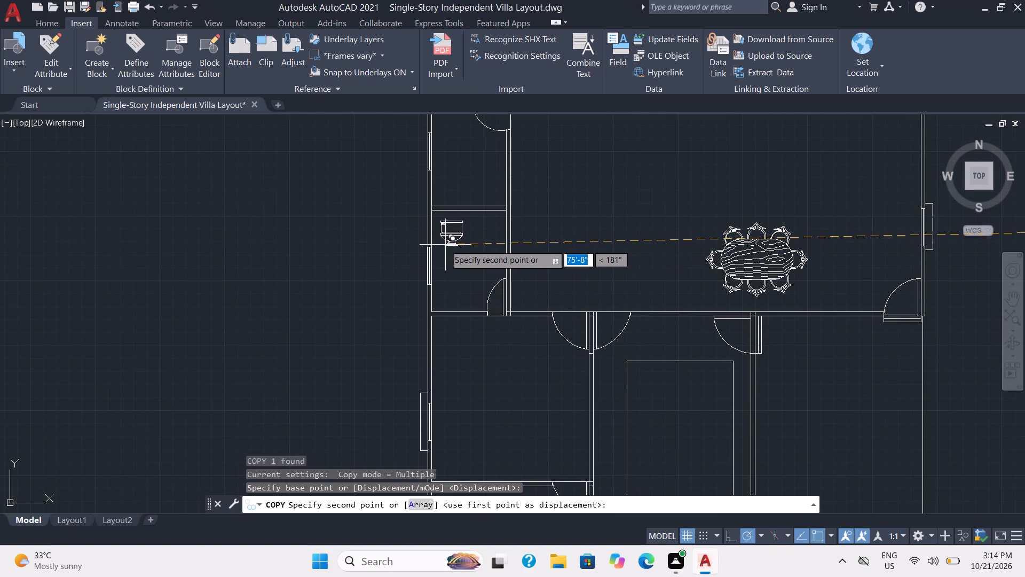
left_click(444, 245)
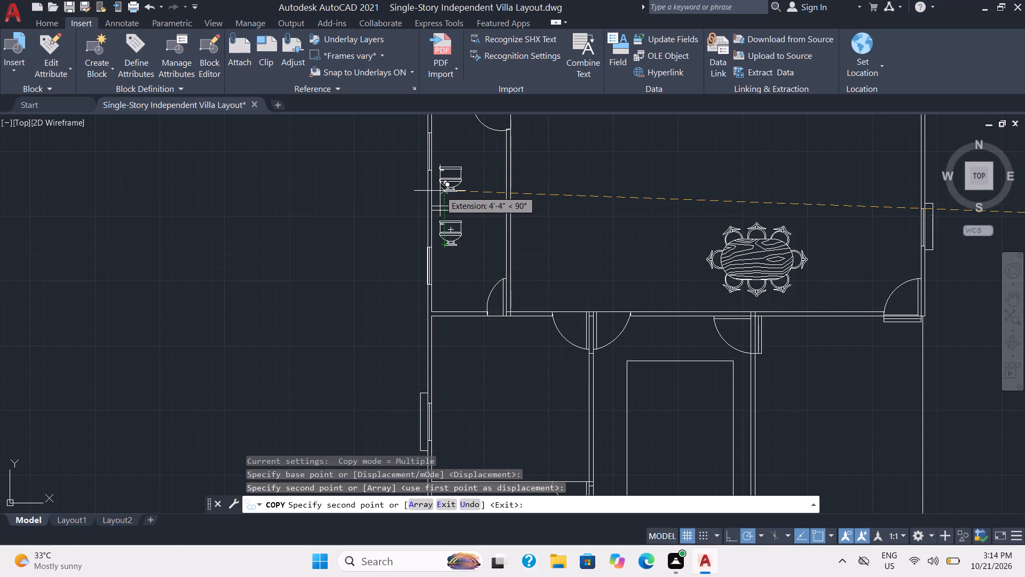
left_click(440, 191)
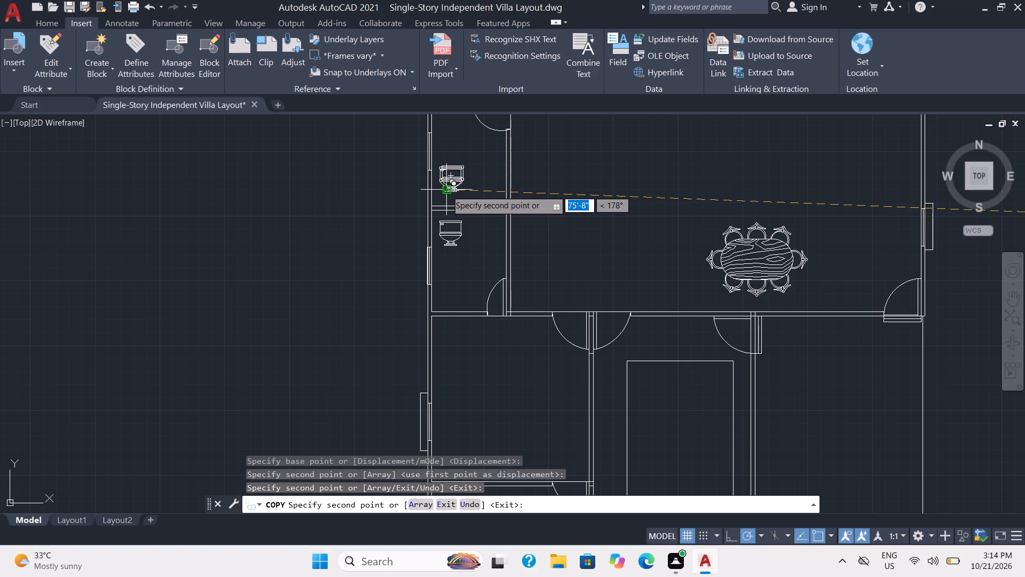
key("Escape")
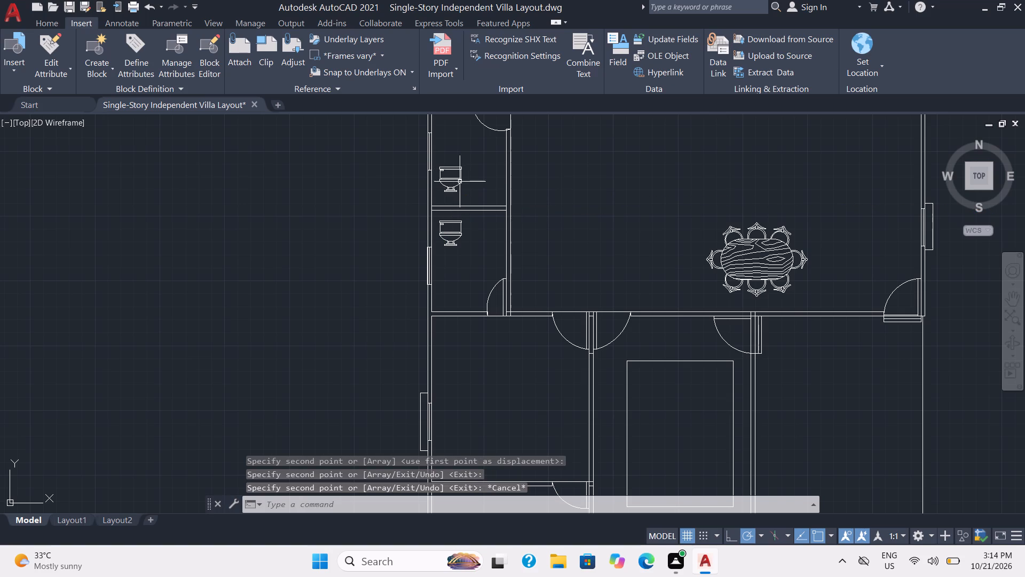
Rotate the toilet in the northern small west room by 90° counterclockwise so its tank faces the west wall.
left_click(462, 198)
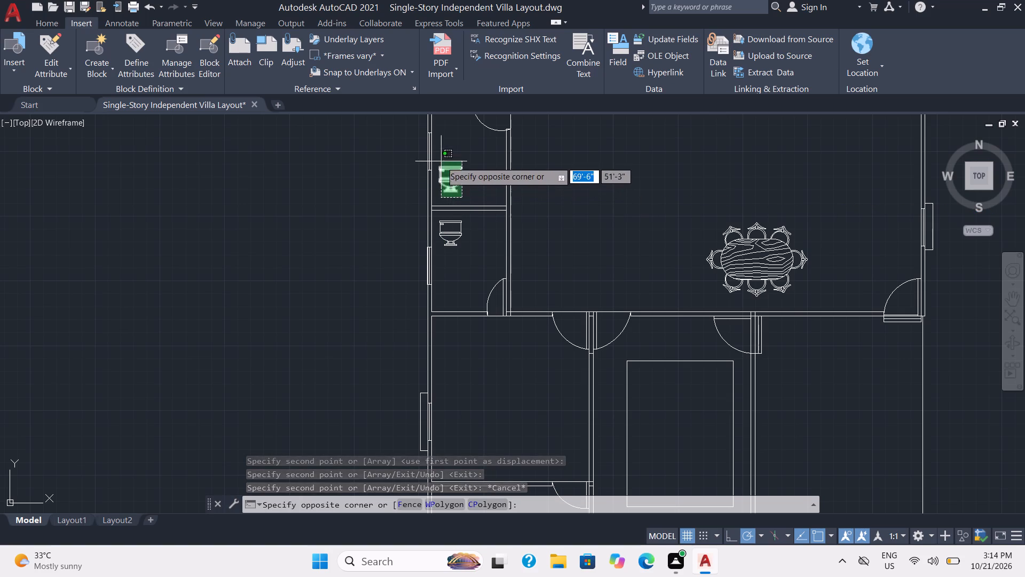
left_click(441, 161)
key("r")
key("o")
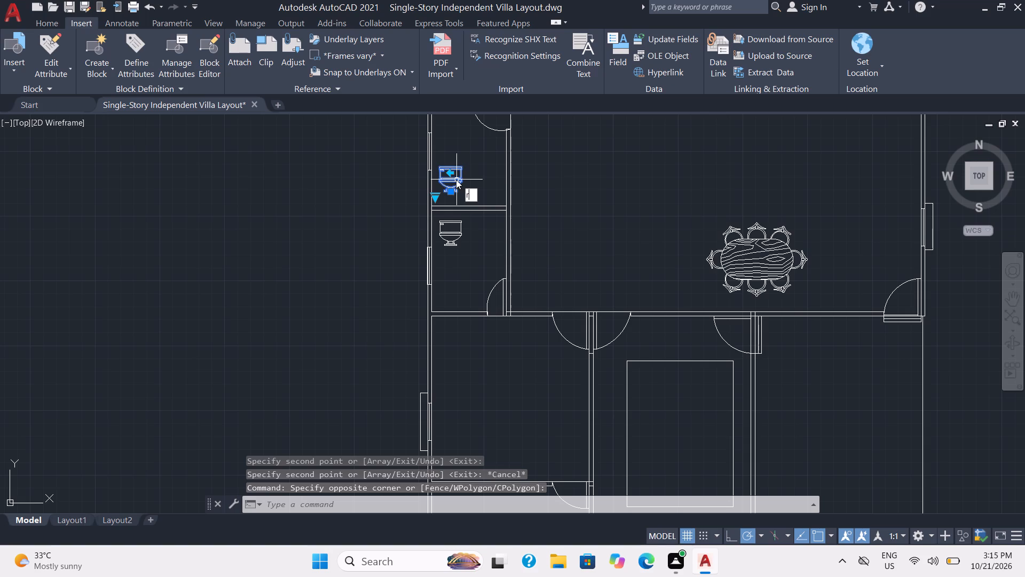
key("Return")
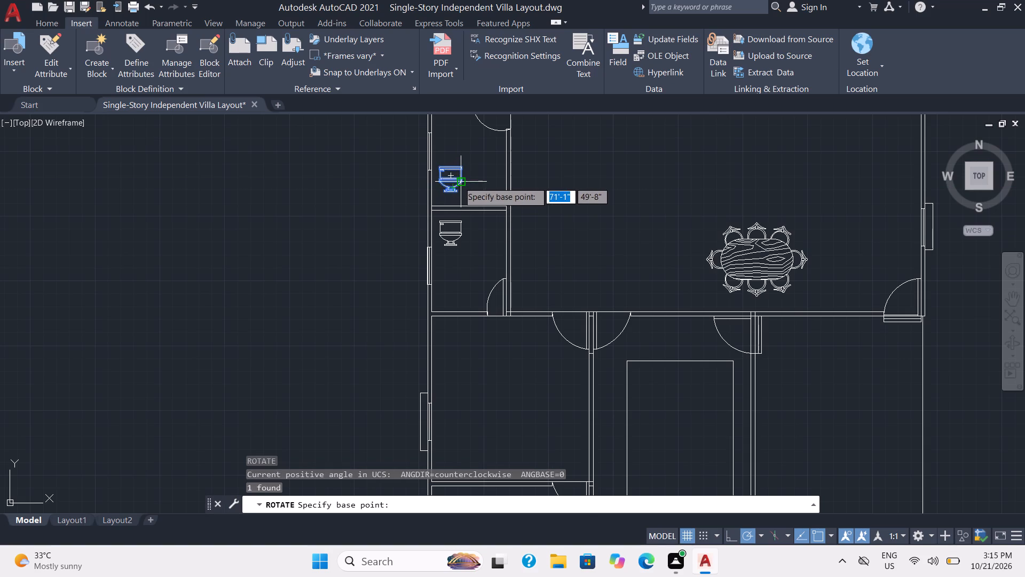
left_click(460, 181)
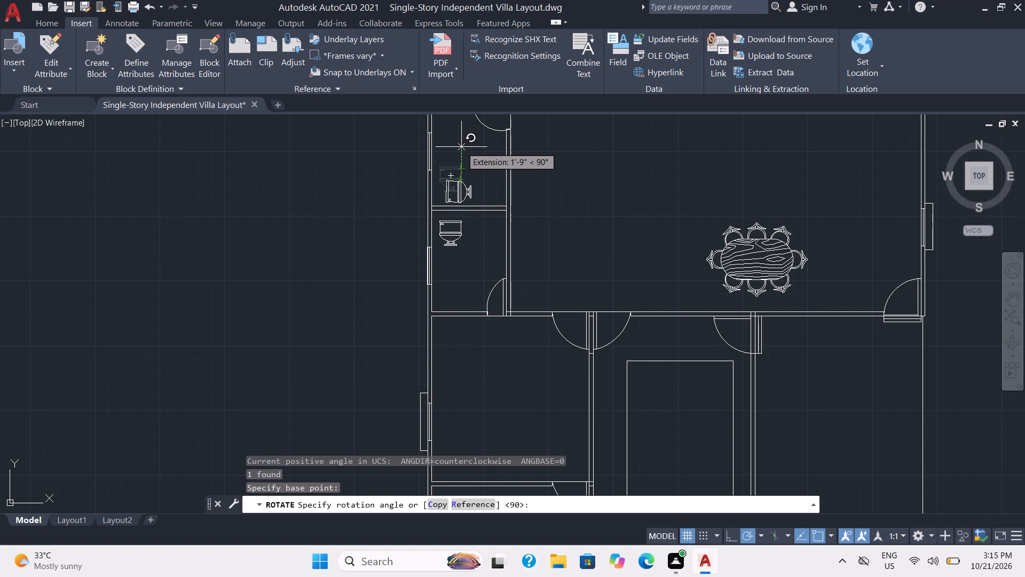
left_click(461, 147)
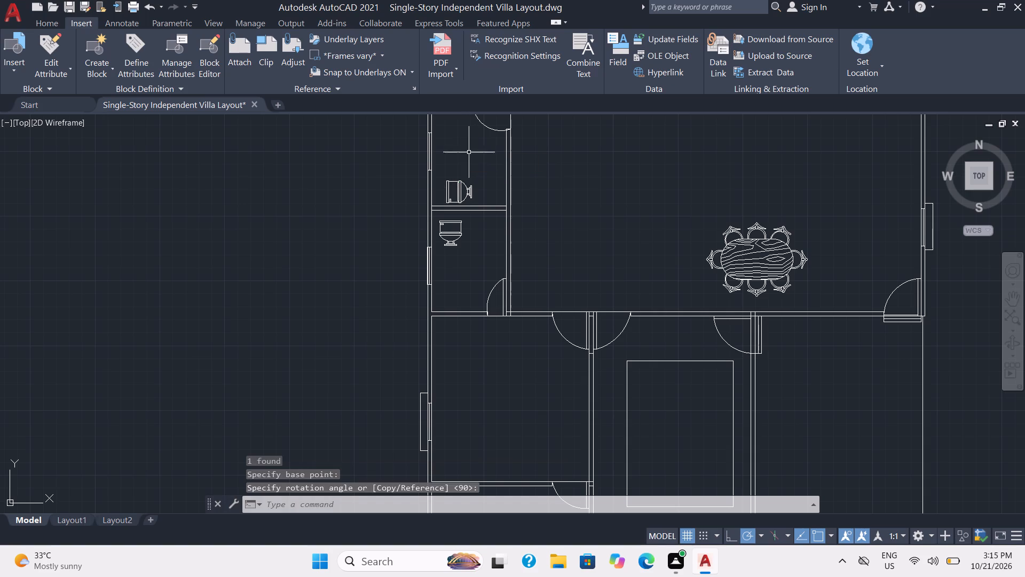
Move the rotated toilet in the northern small room closer to the west wall, clear of the partition.
left_click(476, 198)
left_click(433, 180)
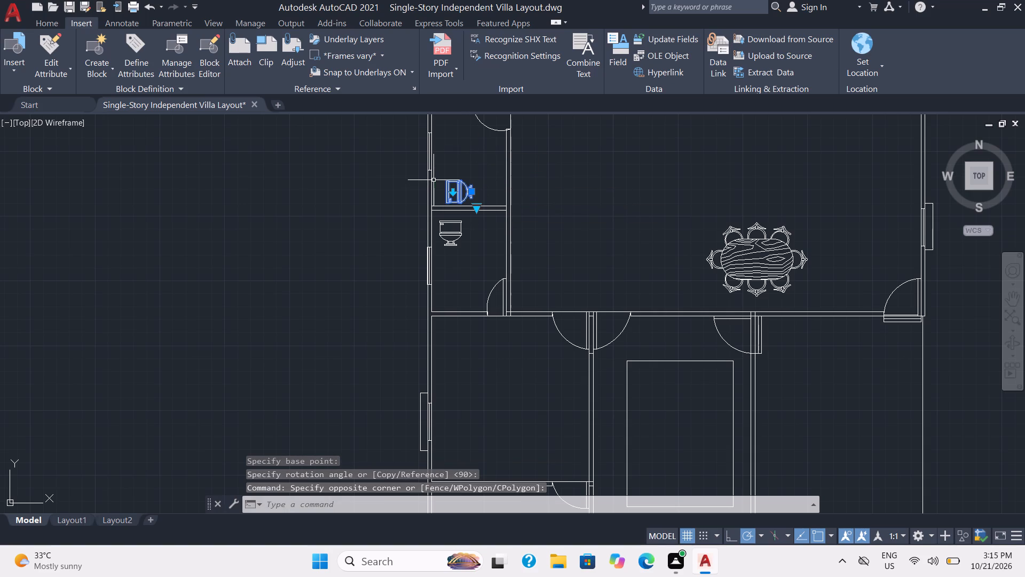
key("m")
key("Return")
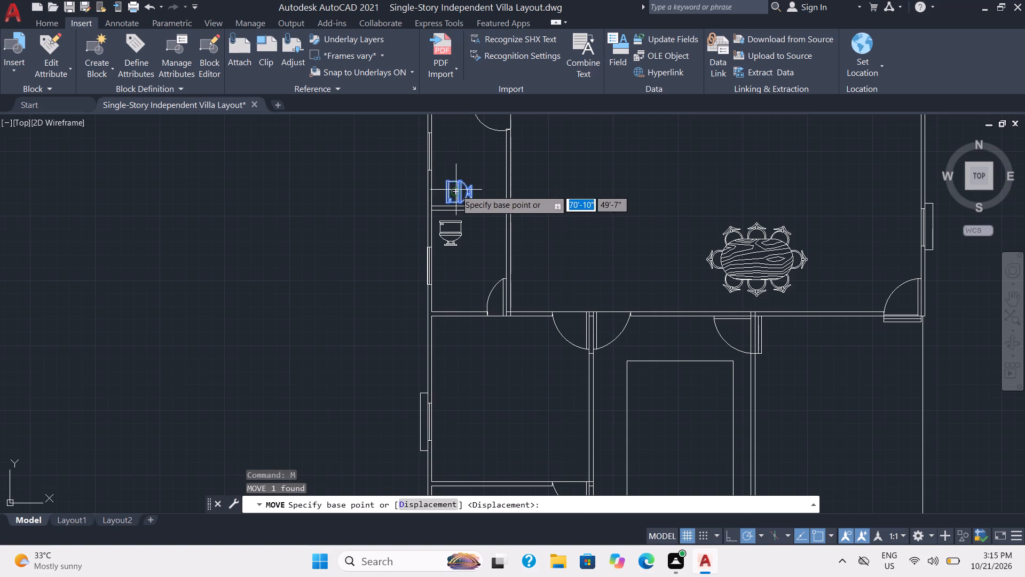
left_click(465, 193)
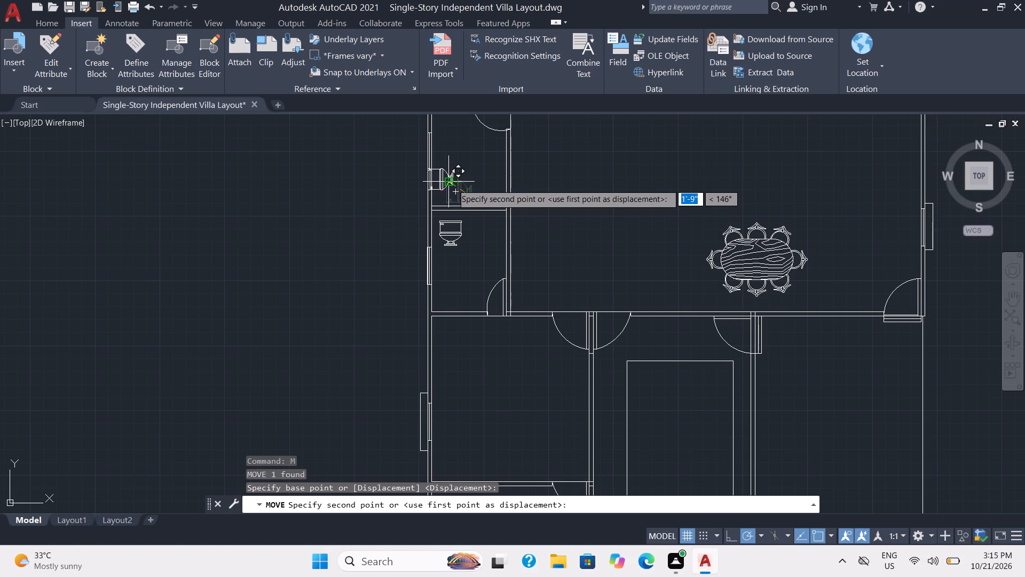
scroll(460, 181, "up", 1)
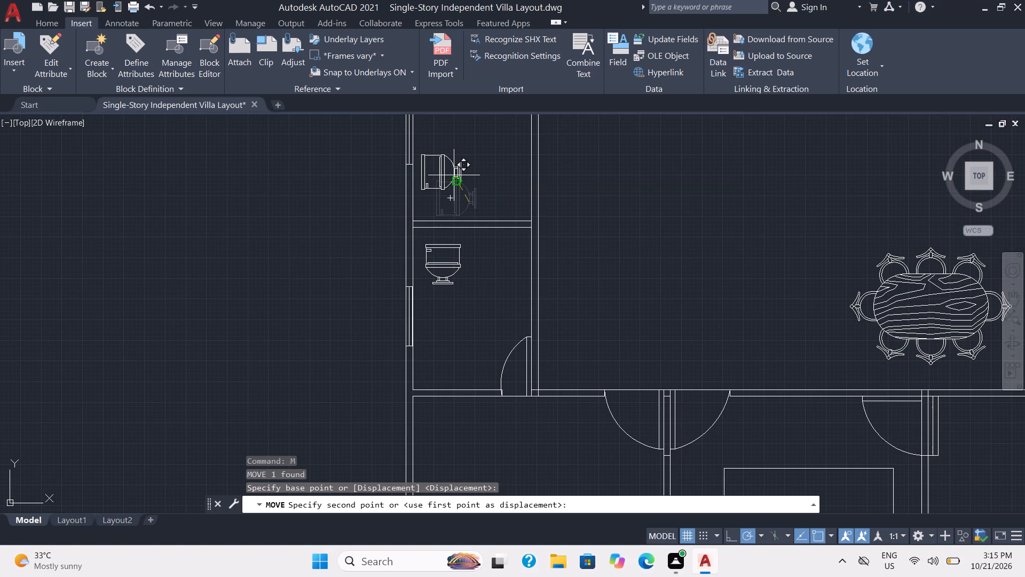
left_click(453, 176)
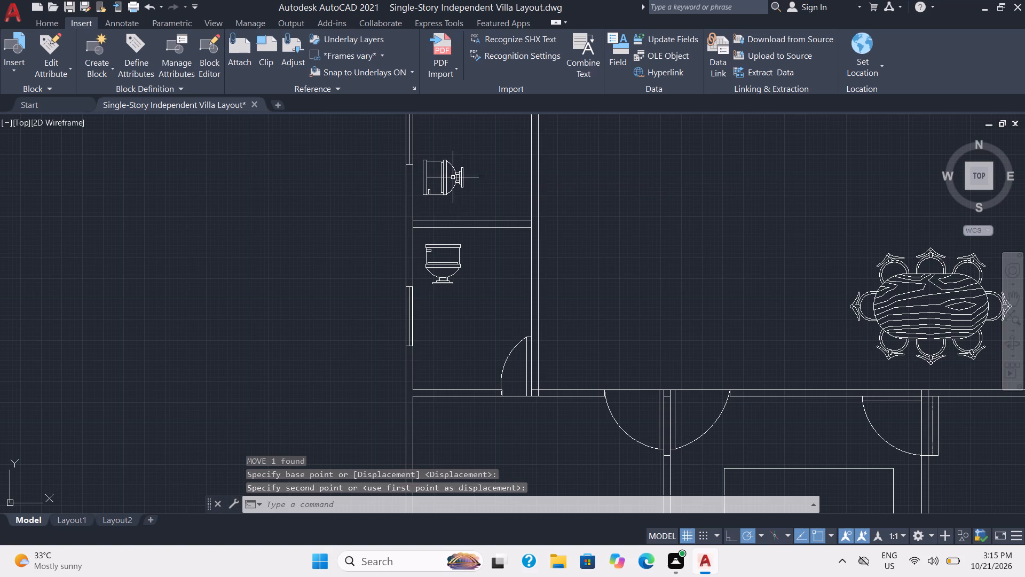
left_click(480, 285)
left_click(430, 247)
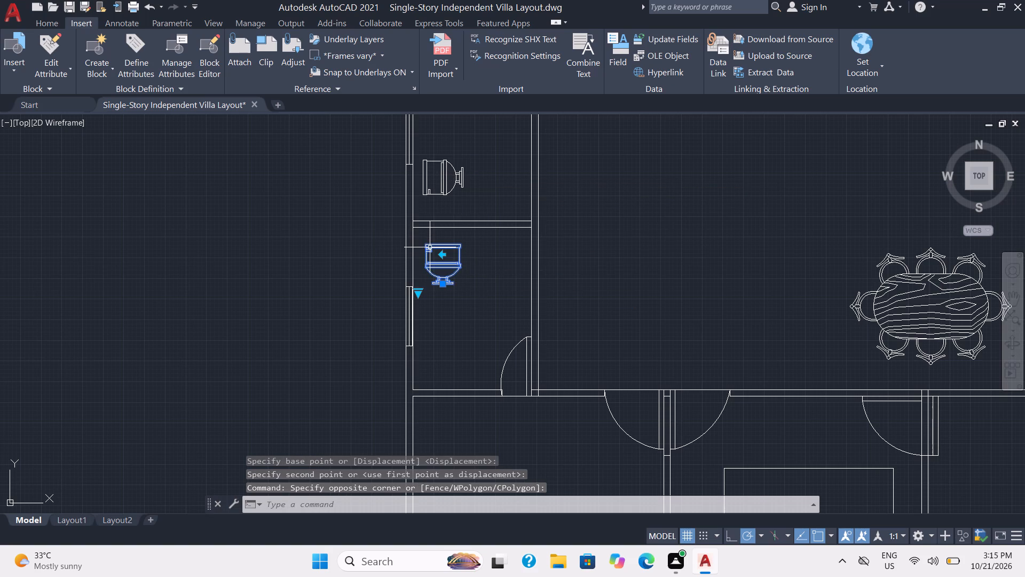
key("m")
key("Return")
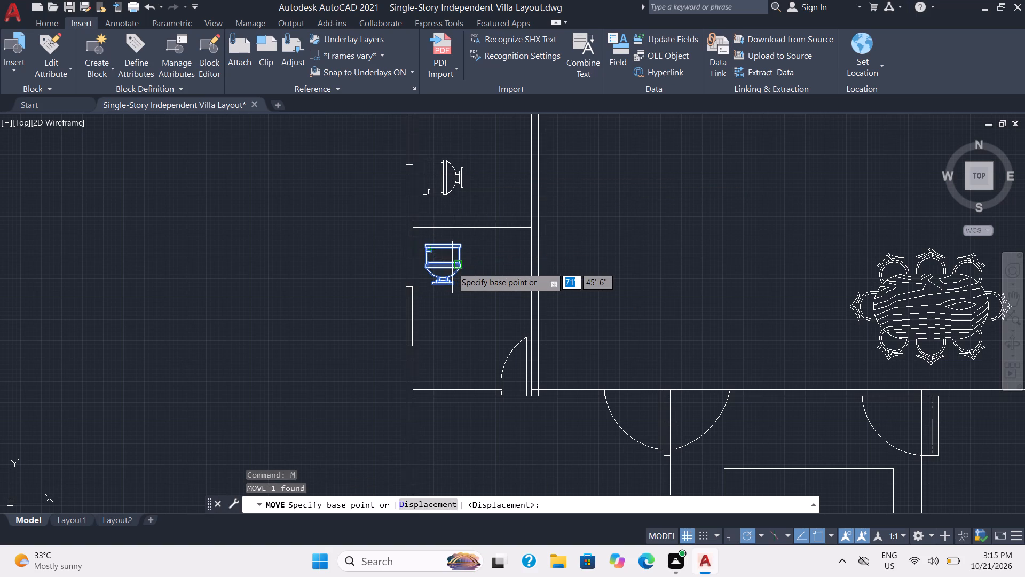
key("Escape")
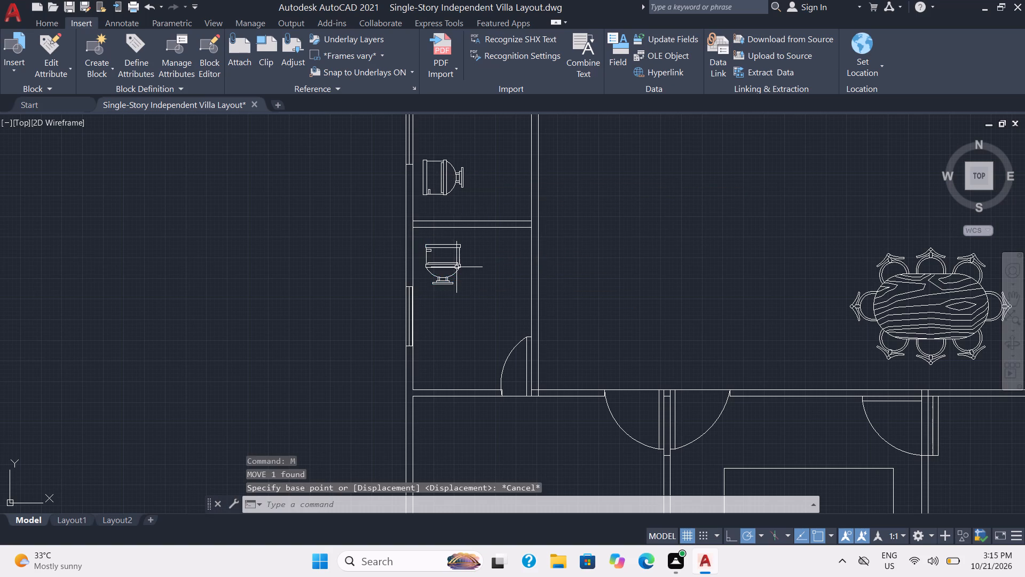
Rotate the toilet in the southern small west room by 90° counterclockwise to match the one north of it.
left_click(459, 290)
left_click(438, 255)
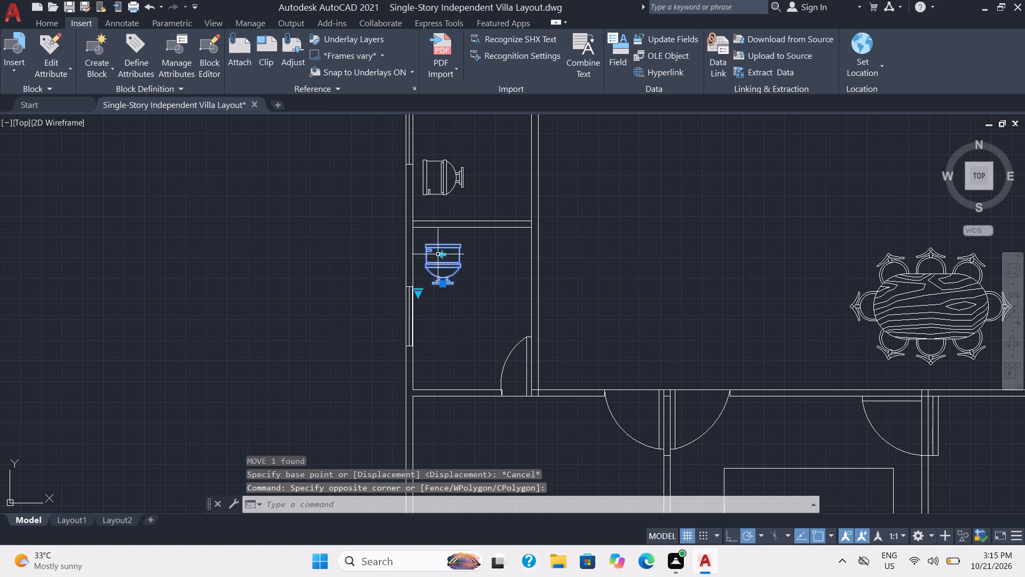
key("r")
key("o")
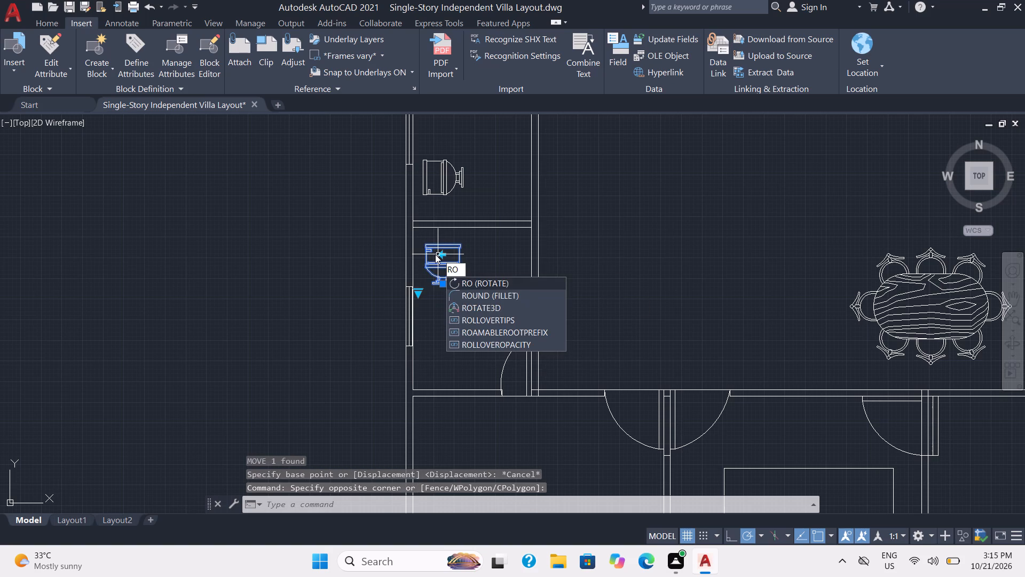
key("Return")
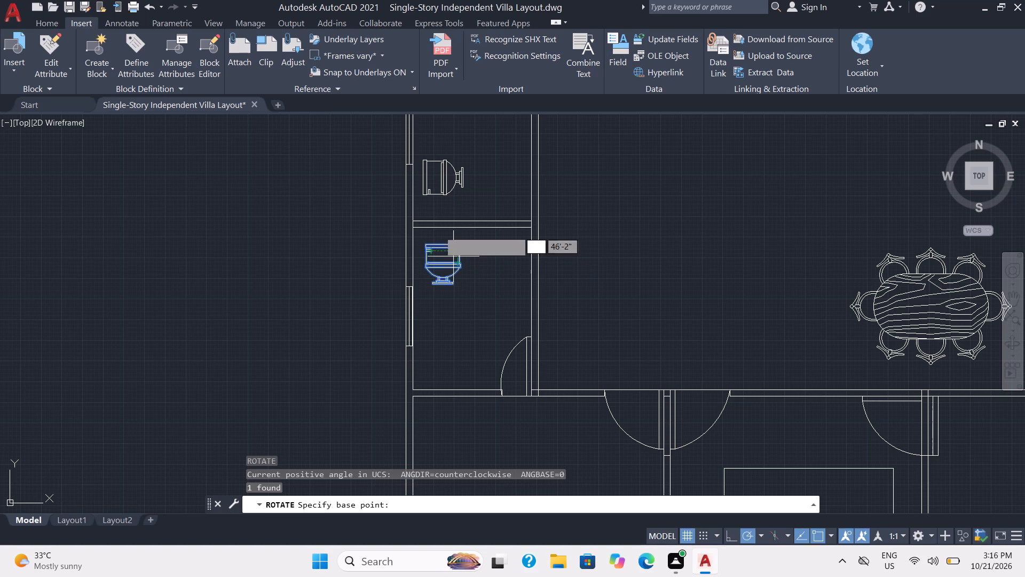
left_click(459, 271)
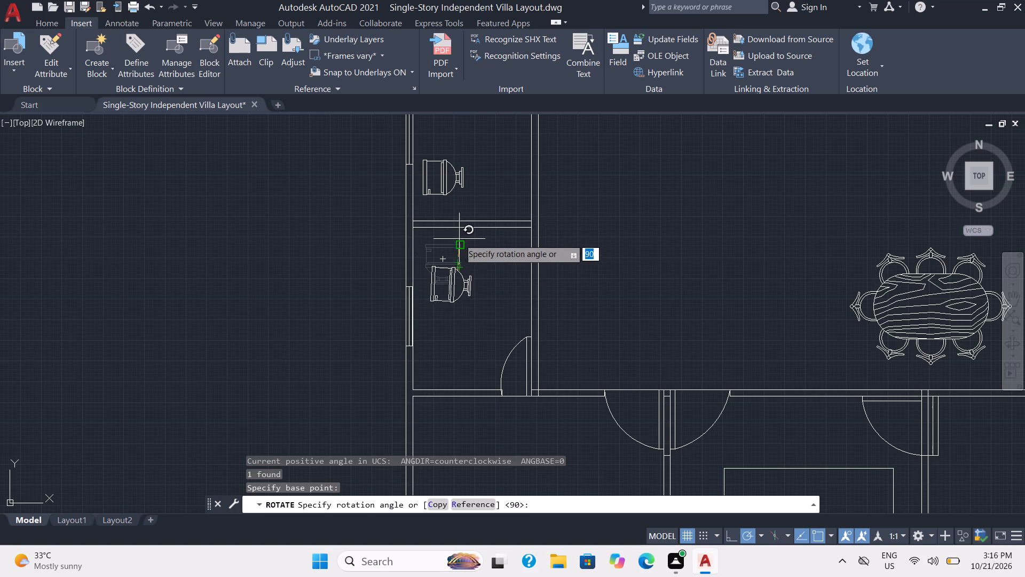
left_click(458, 212)
Move the rotated toilet in the southern small room next to the west wall, just south of the partition.
left_click(473, 309)
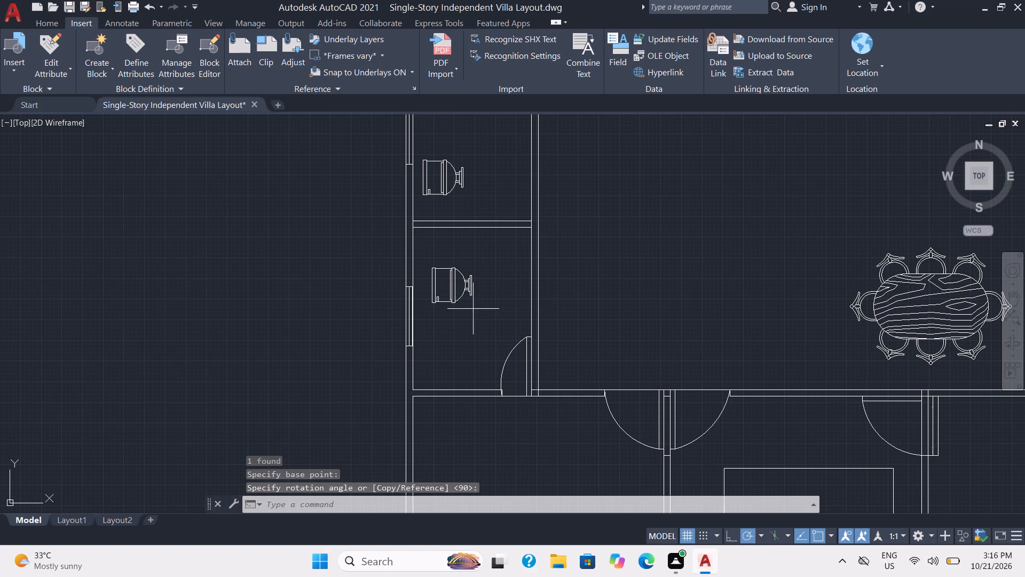
left_click(436, 267)
key("m")
key("Return")
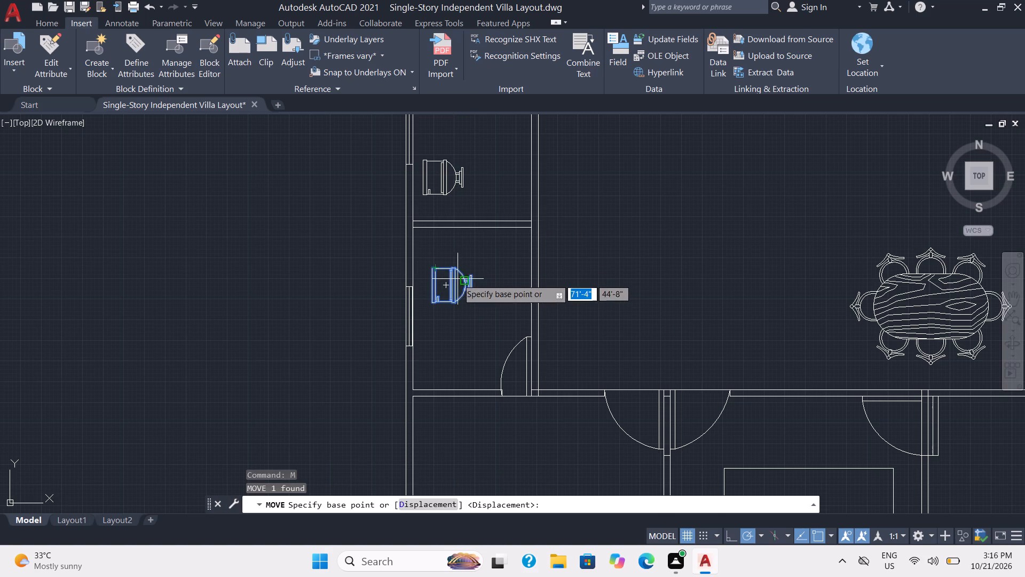
left_click(461, 284)
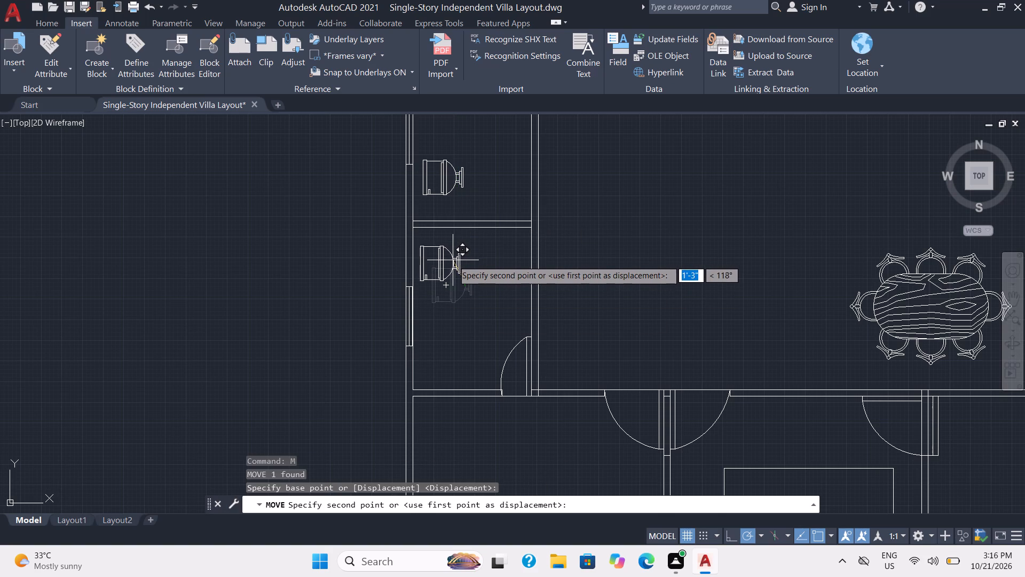
left_click(452, 261)
Delete the spare toilet block from the empty space east of the floor plan.
scroll(644, 275, "down", 2)
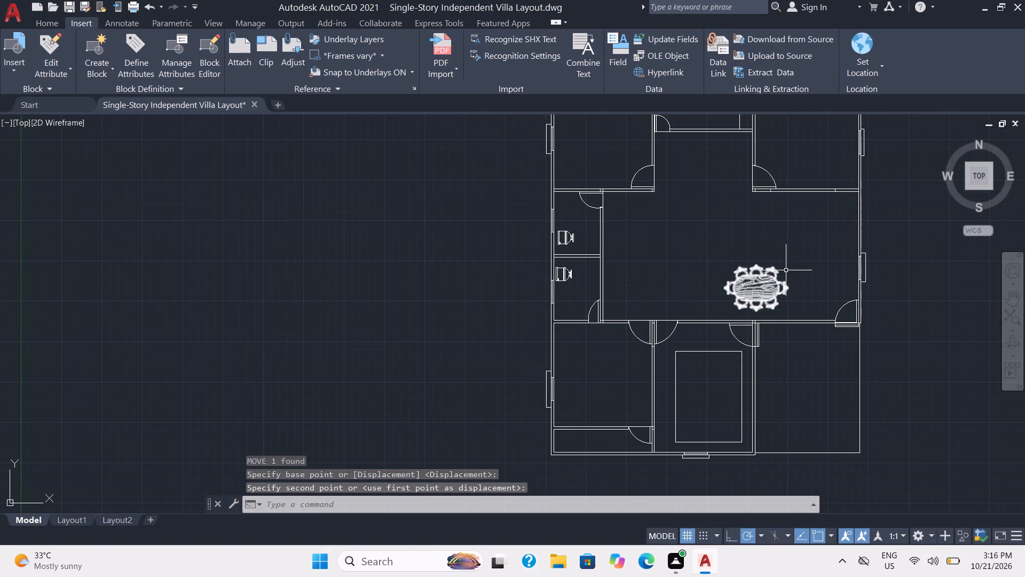
middle_click(900, 289)
scroll(900, 289, "down", 1)
middle_click_drag(896, 291, 522, 324)
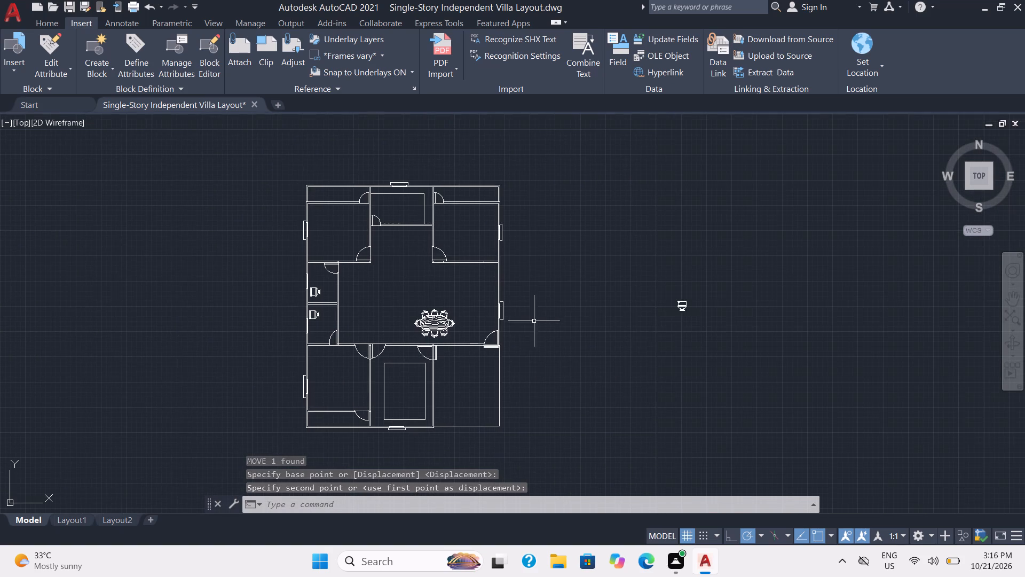
left_click(700, 331)
left_click(643, 276)
key("Delete")
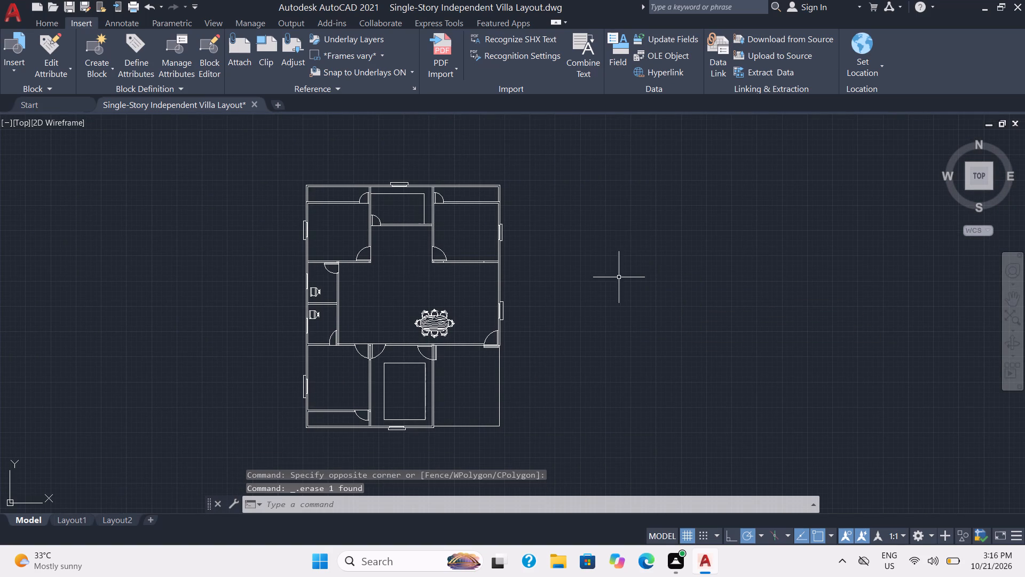
Browse the block libraries to the zipped 01-01-cad-blocks-net-beds folder and open its beds drawing as read-only.
left_click(8, 50)
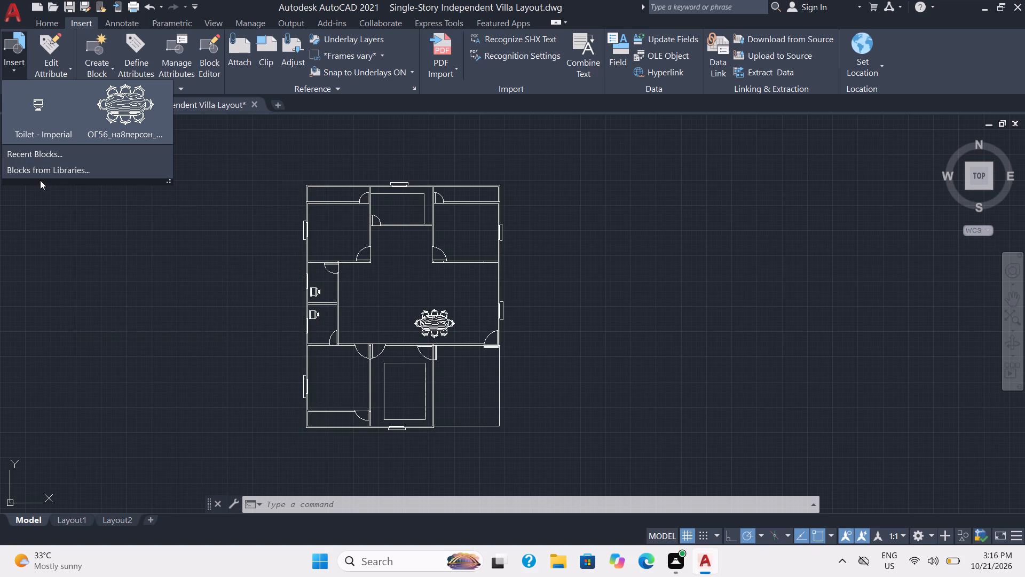
left_click(41, 171)
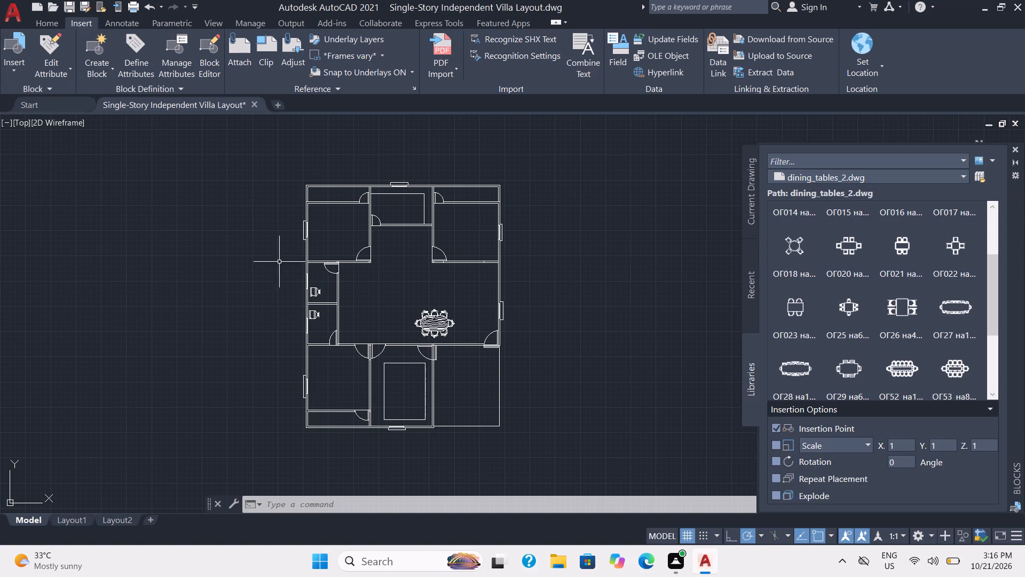
left_click(959, 176)
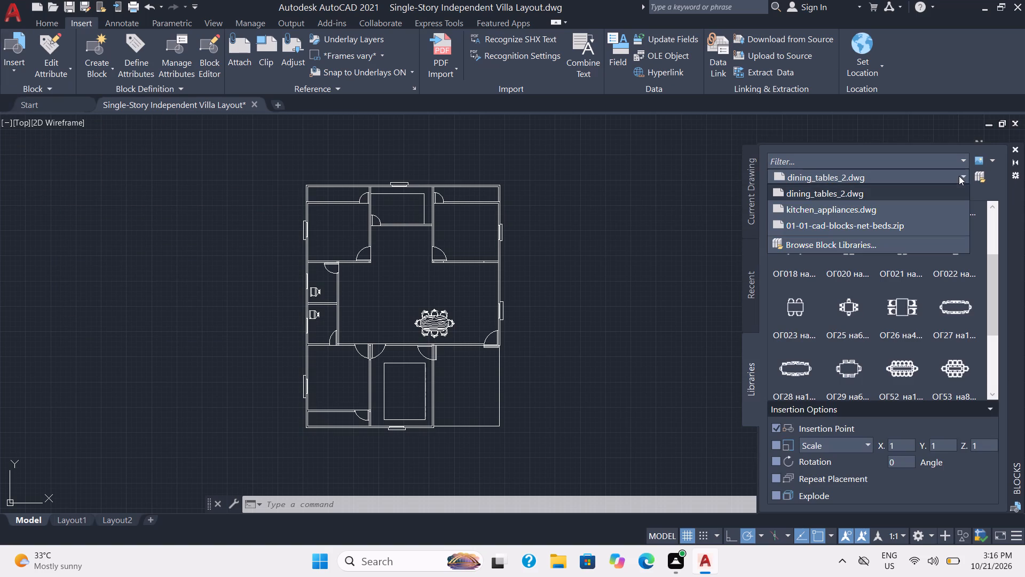
left_click(847, 243)
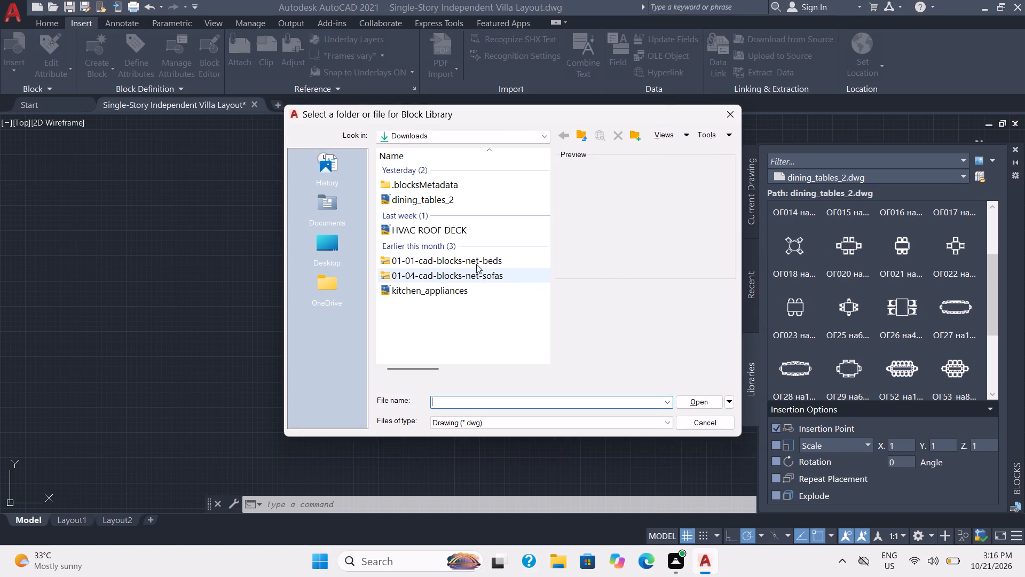
double_click(477, 260)
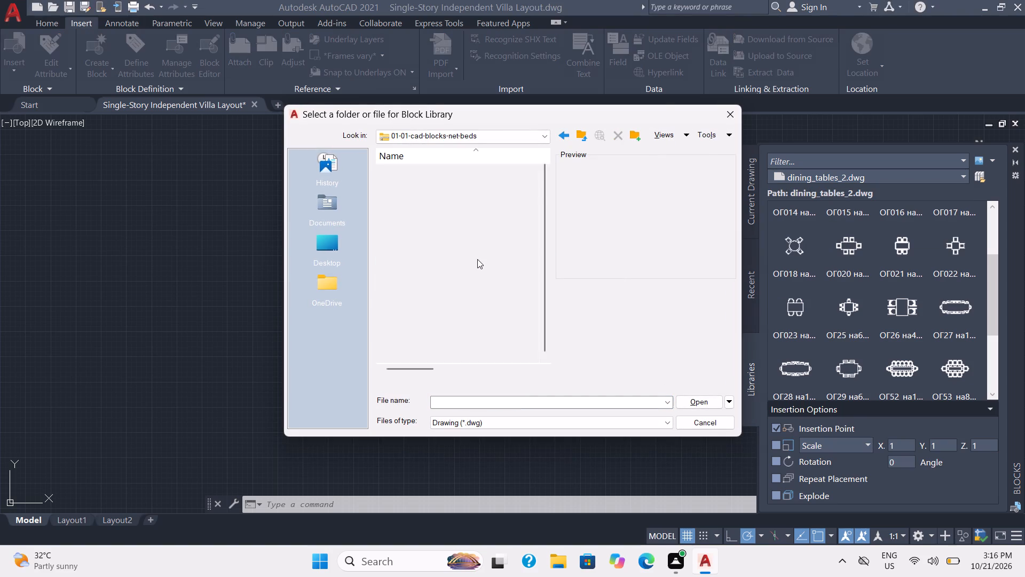
double_click(466, 168)
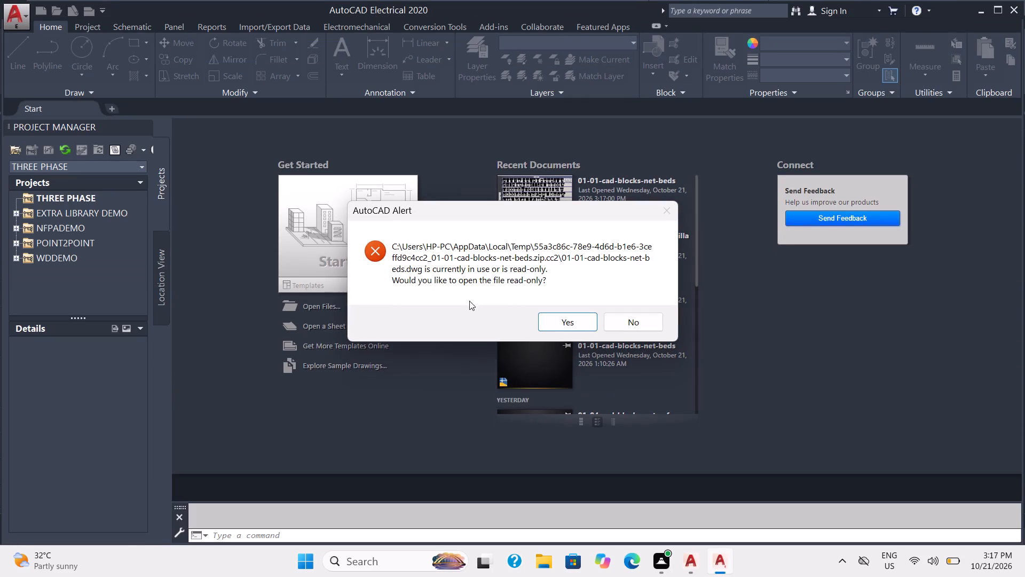
left_click(559, 328)
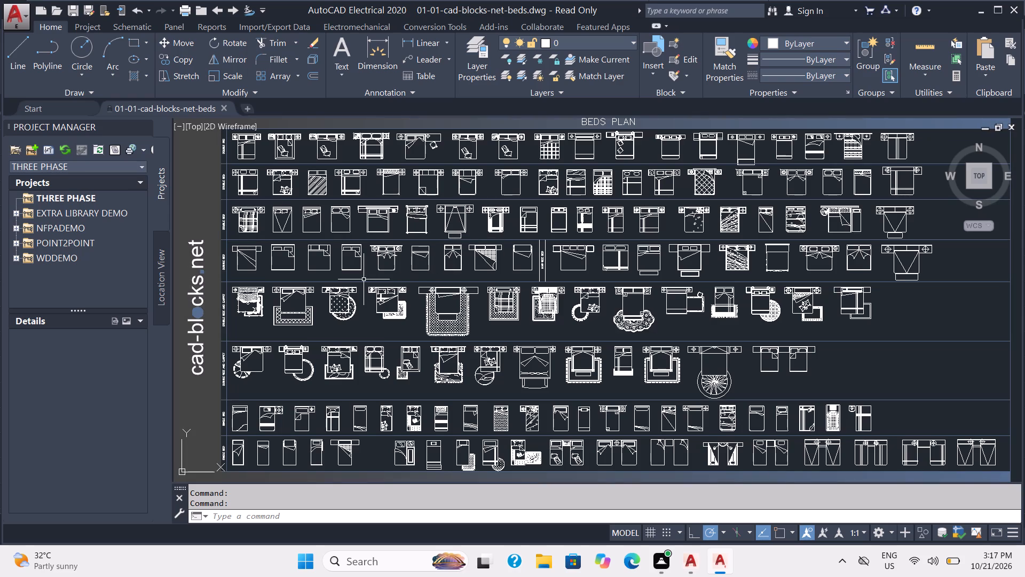
Copy the plain double bed with two pillows and a folded blanket corner from the row above the beds with rugs.
scroll(362, 276, "up", 3)
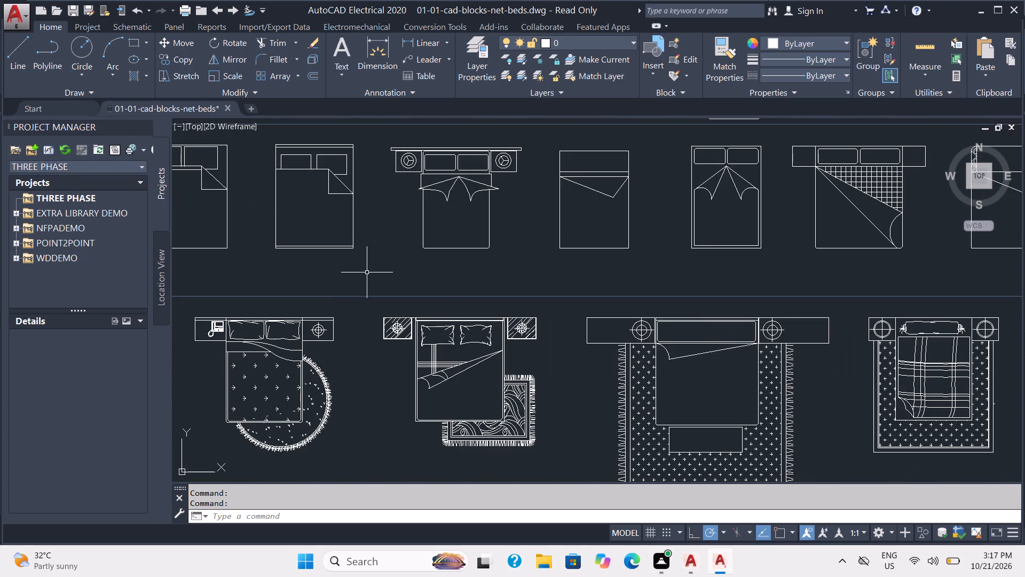
left_click(367, 272)
left_click(274, 175)
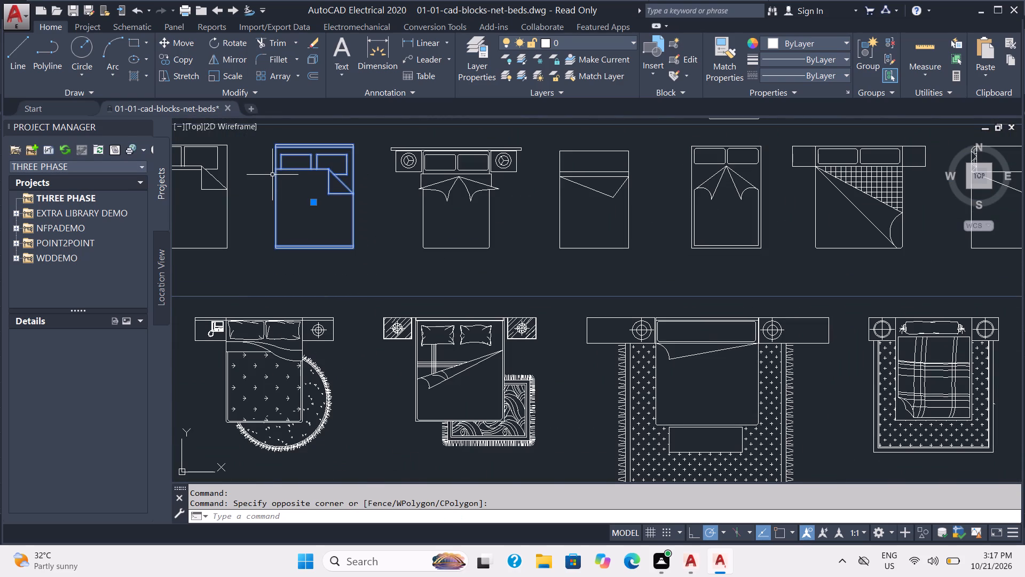
key("ctrl+c")
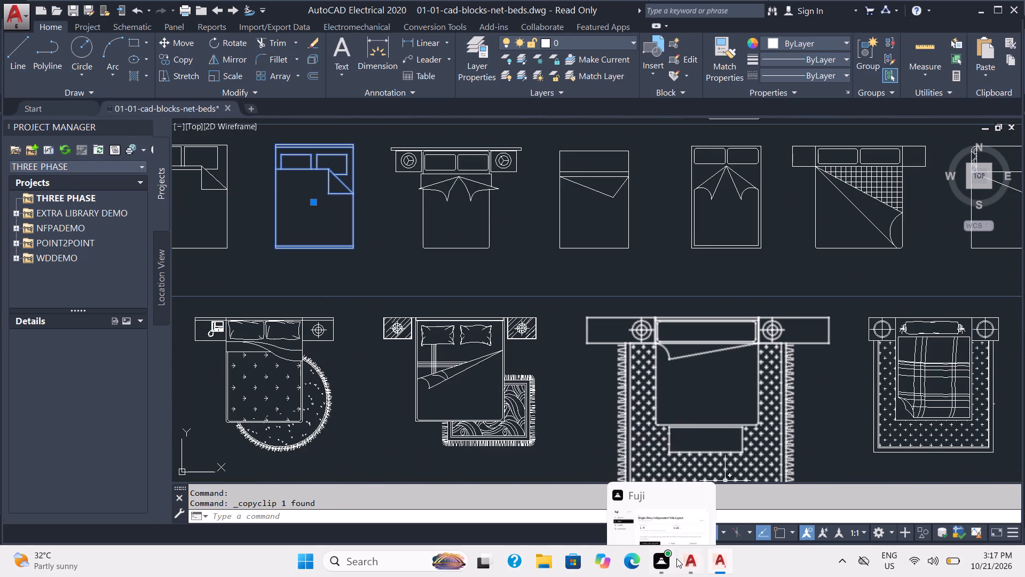
Switch back to the villa layout in AutoCAD 2021 and close the library file selection and the block library.
left_click(683, 502)
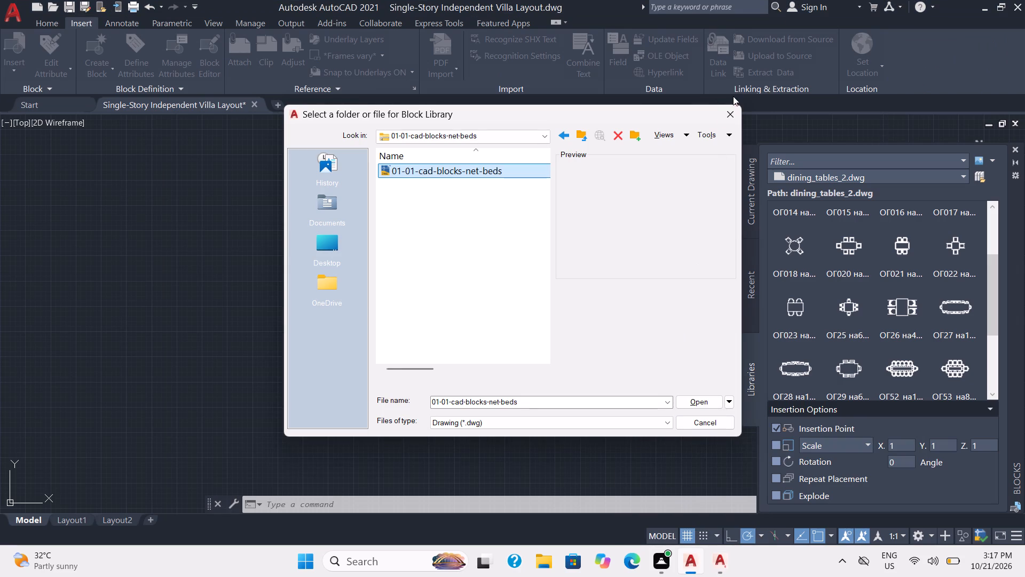
left_click(738, 117)
left_click(1018, 151)
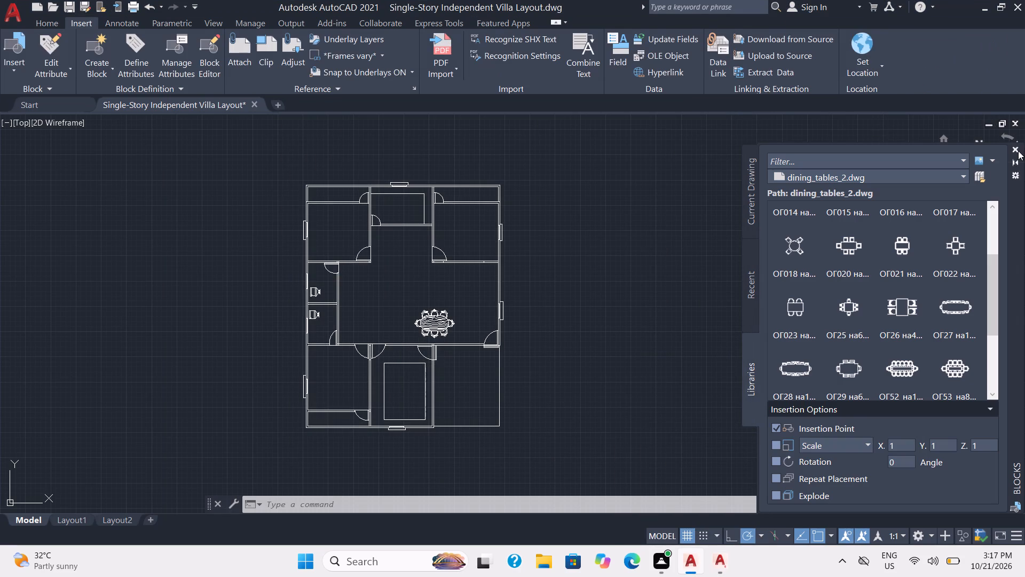
Paste the copied double bed into the empty space just east of the floor plan.
left_click(593, 378)
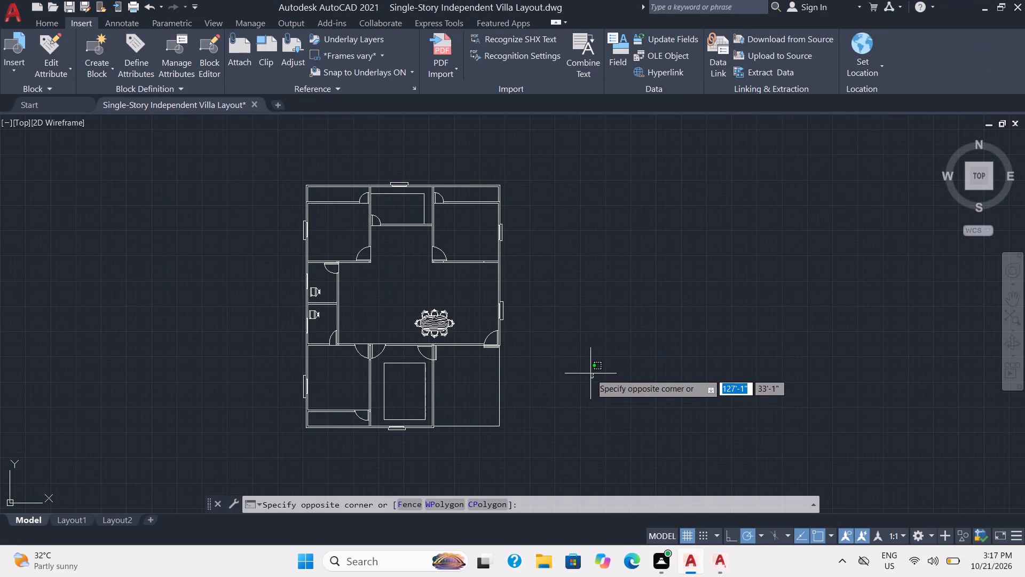
key("ctrl+v")
scroll(590, 371, "down", 3)
left_click(602, 371)
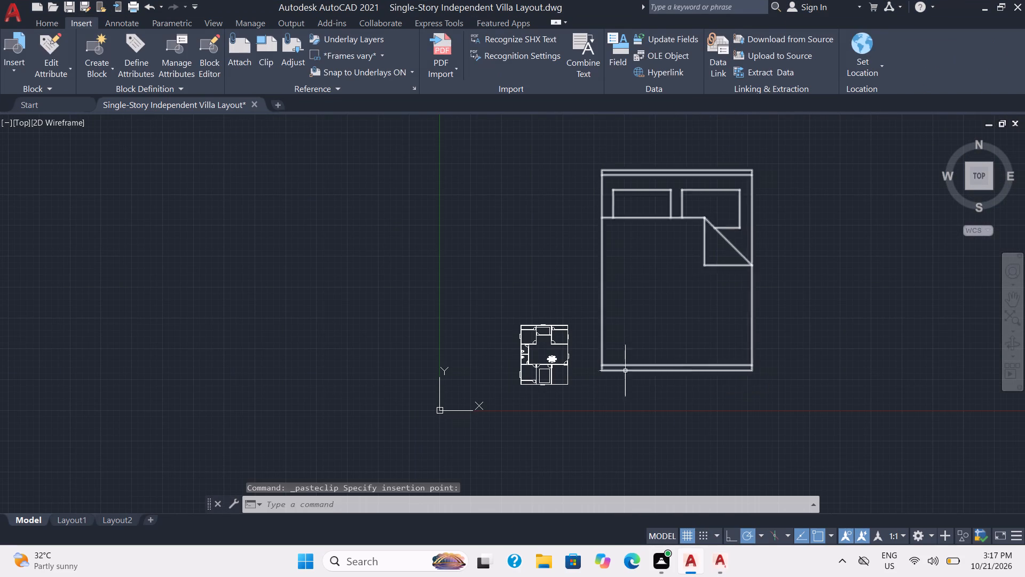
Scale the pasted bed down from its southwest corner until it suits the size of the villa's bedrooms.
left_click_drag(754, 383, 748, 379)
left_click(614, 299)
key("s")
key("c")
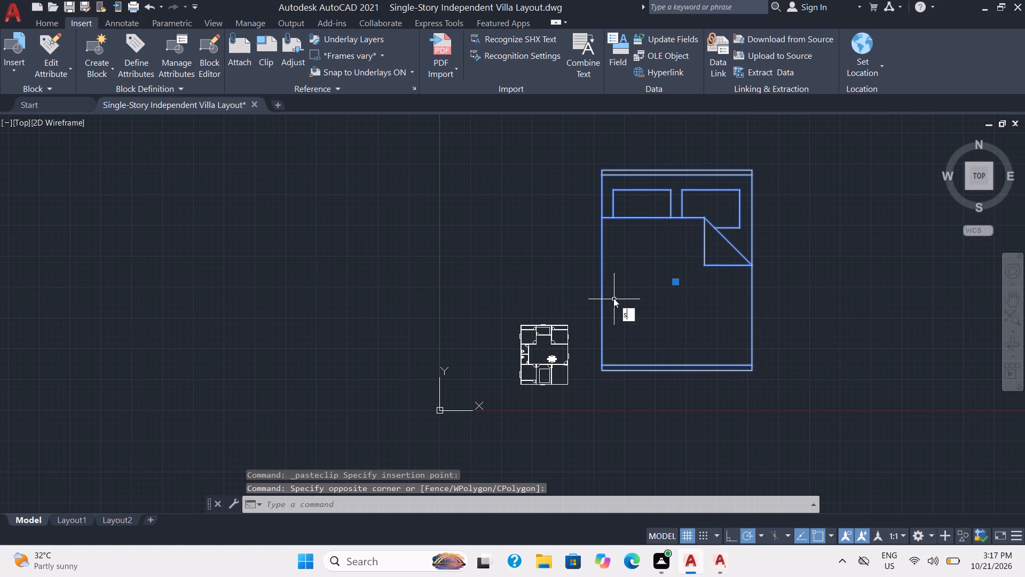
key("Return")
left_click(603, 367)
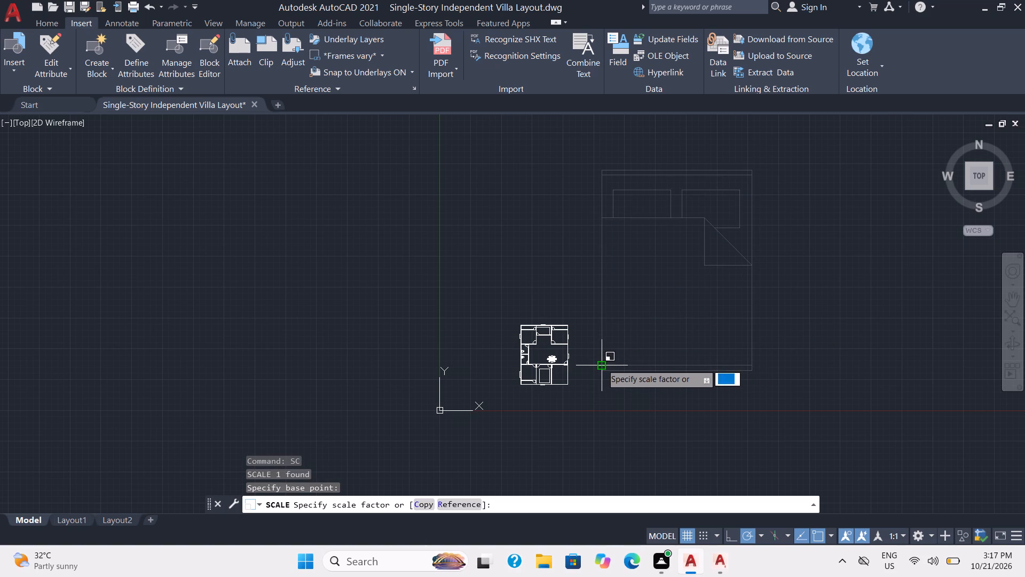
left_click(603, 361)
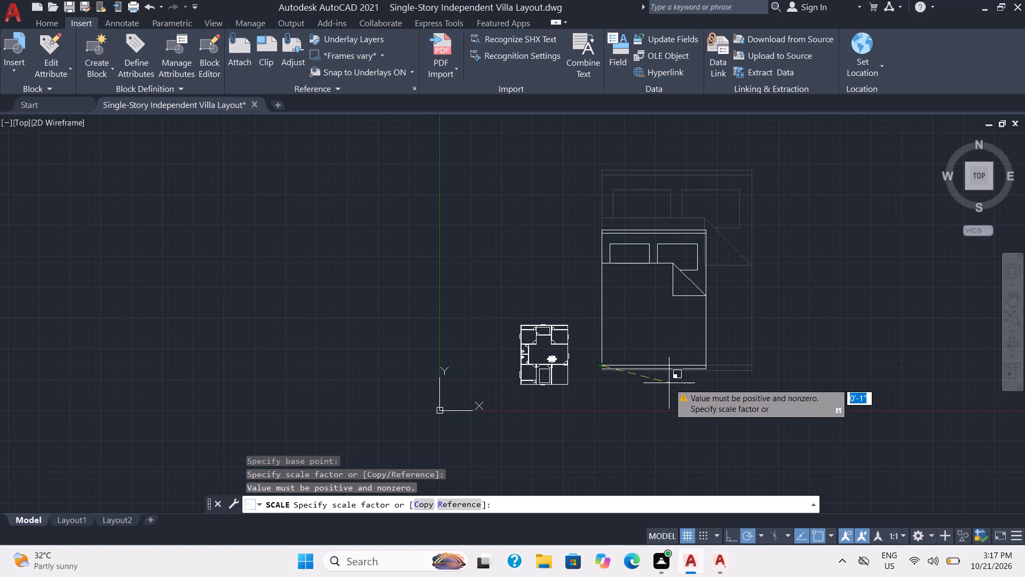
left_click(604, 370)
Copy the scaled bed by its southwest corner into the northwest bedroom, near the west wall with the headboard to the north.
left_click(618, 383)
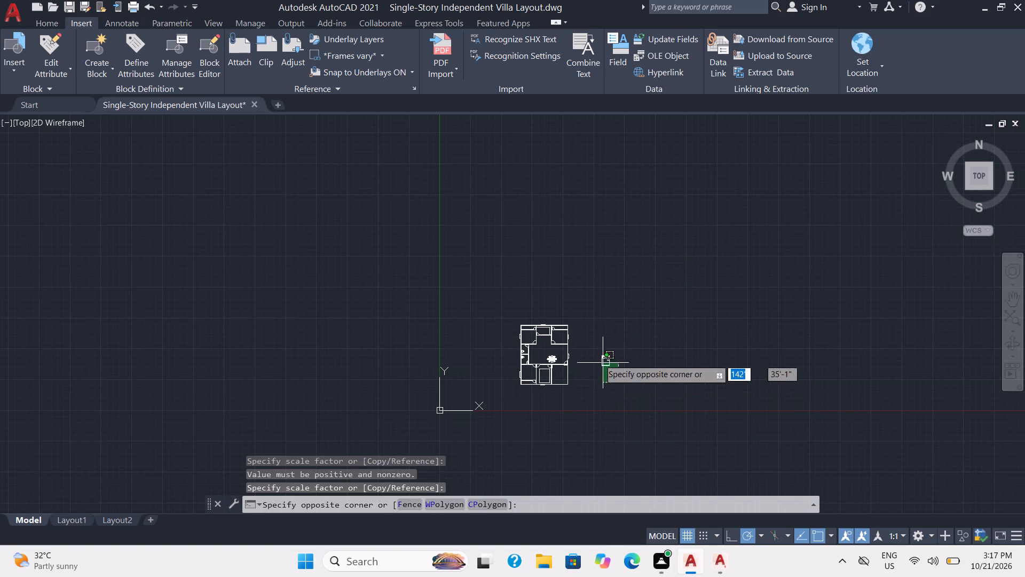
left_click(592, 350)
type("co")
key("Return")
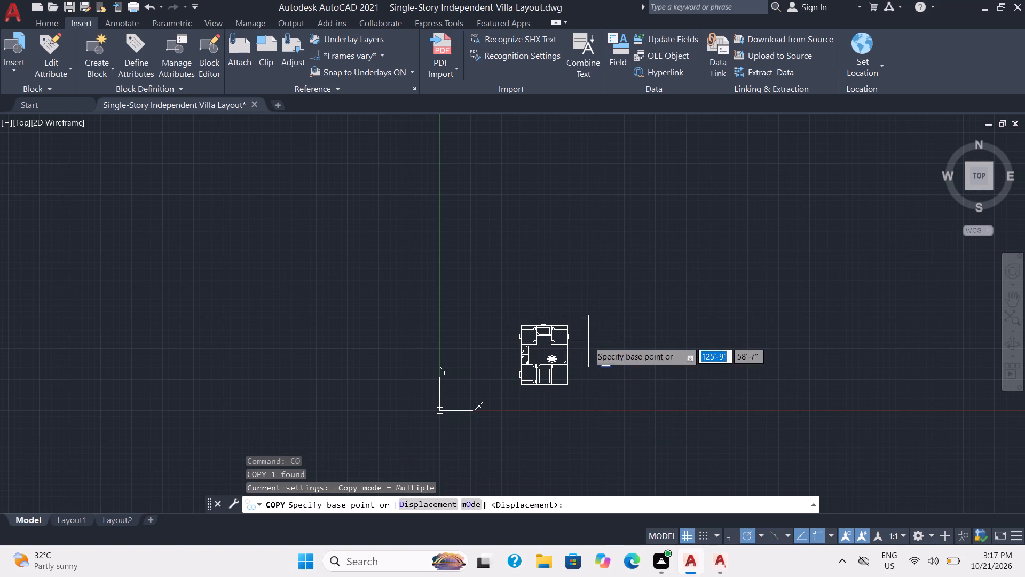
scroll(610, 371, "up", 3)
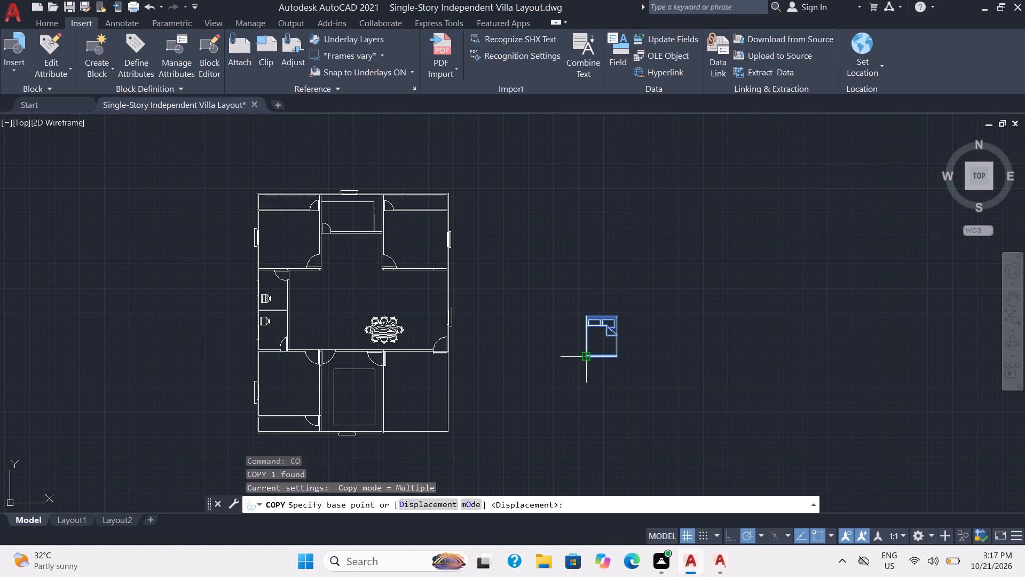
left_click(585, 358)
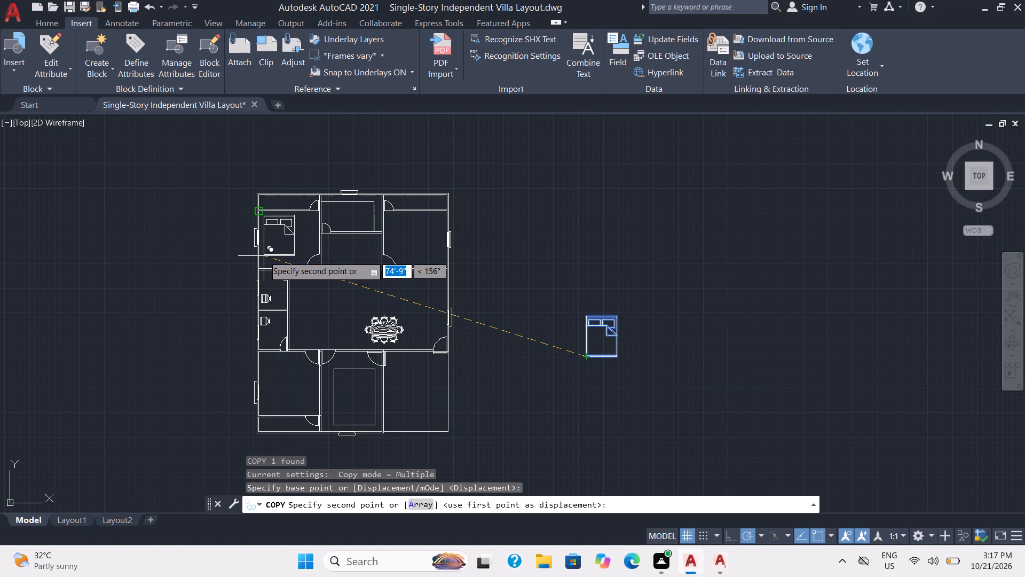
scroll(264, 256, "up", 3)
left_click(258, 256)
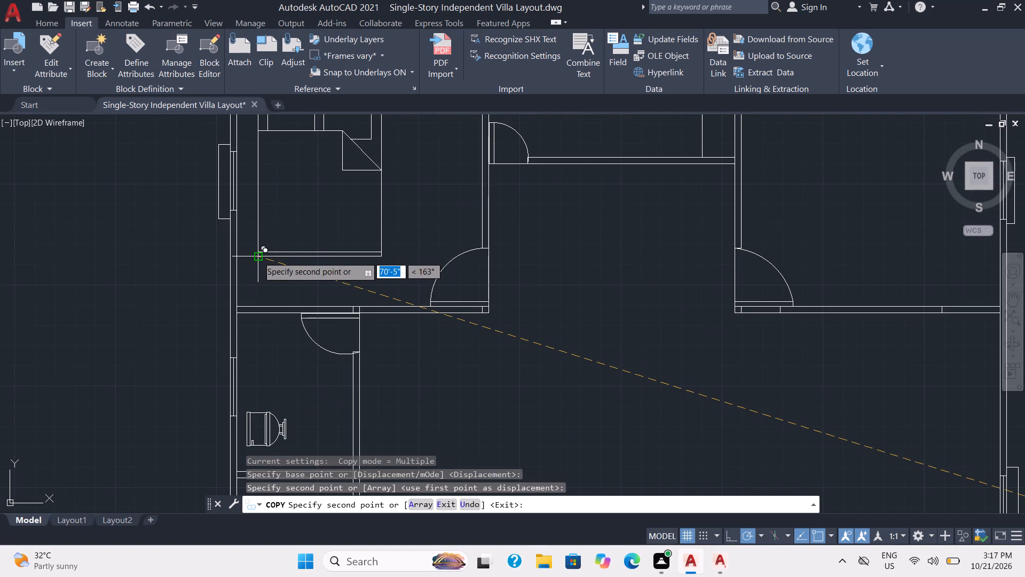
Place another copy of the bed in the northeast bedroom, near the east wall, and end the copying.
scroll(338, 270, "down", 2)
scroll(395, 286, "down", 1)
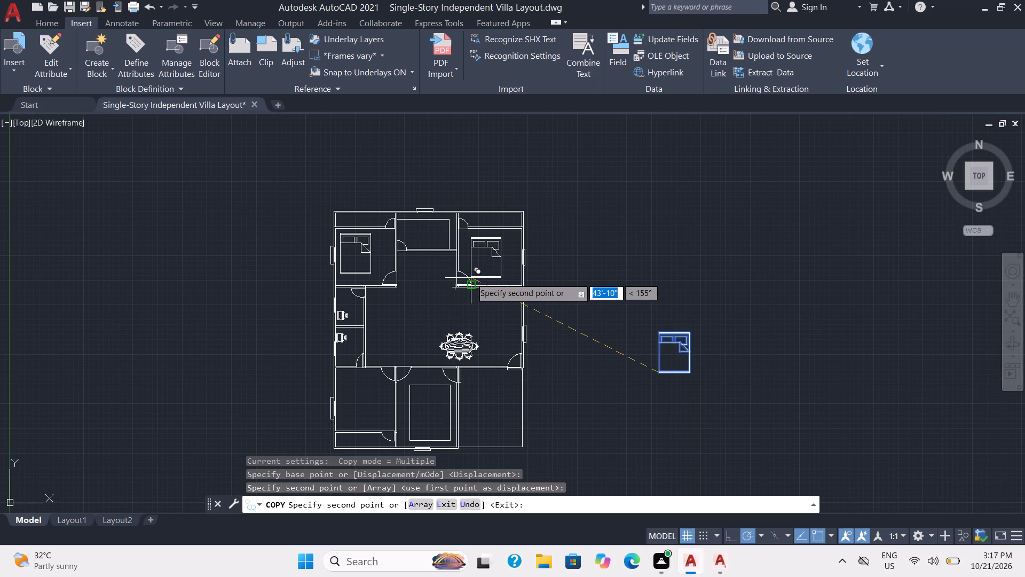
scroll(472, 277, "up", 2)
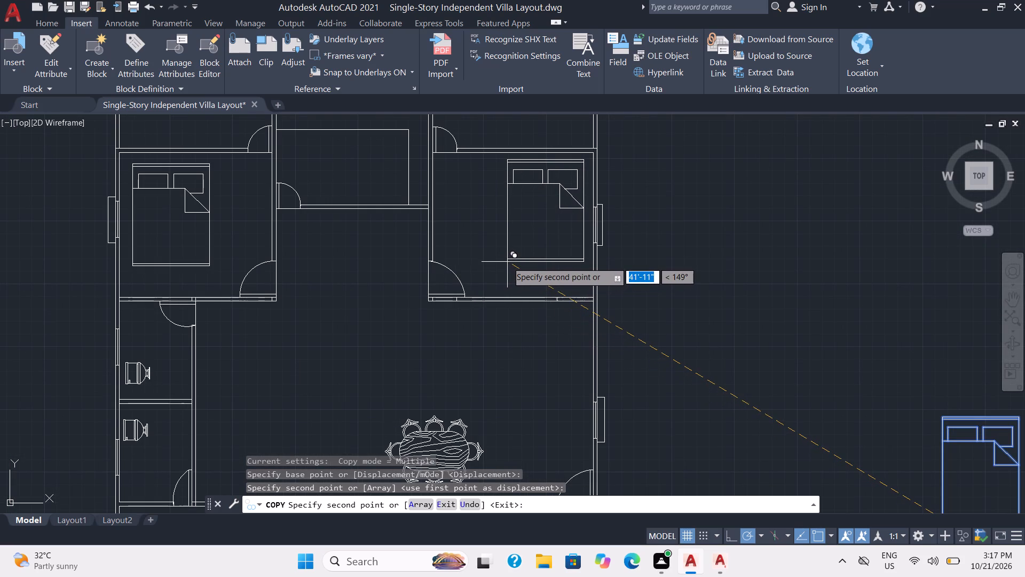
left_click(508, 262)
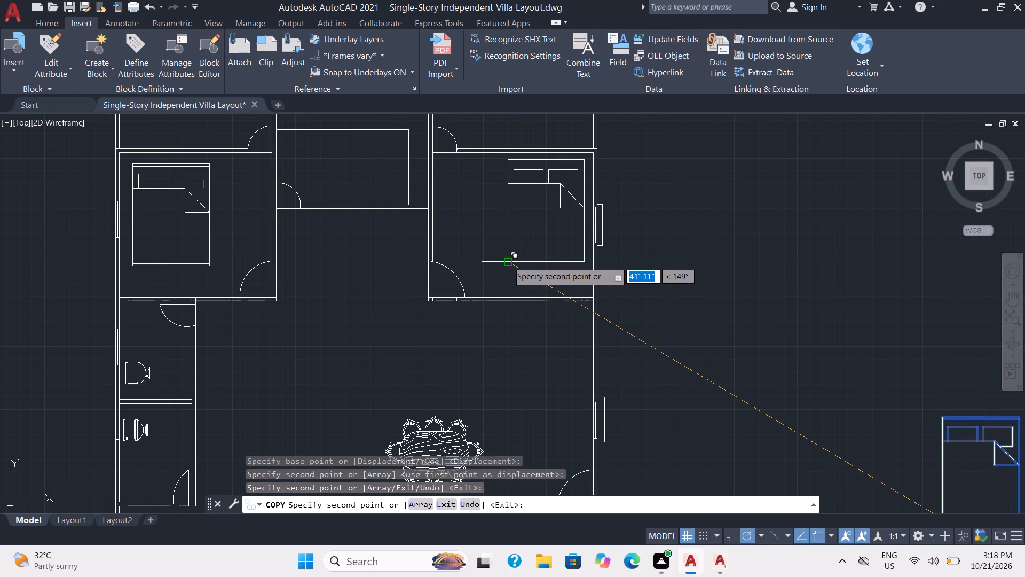
scroll(687, 272, "down", 3)
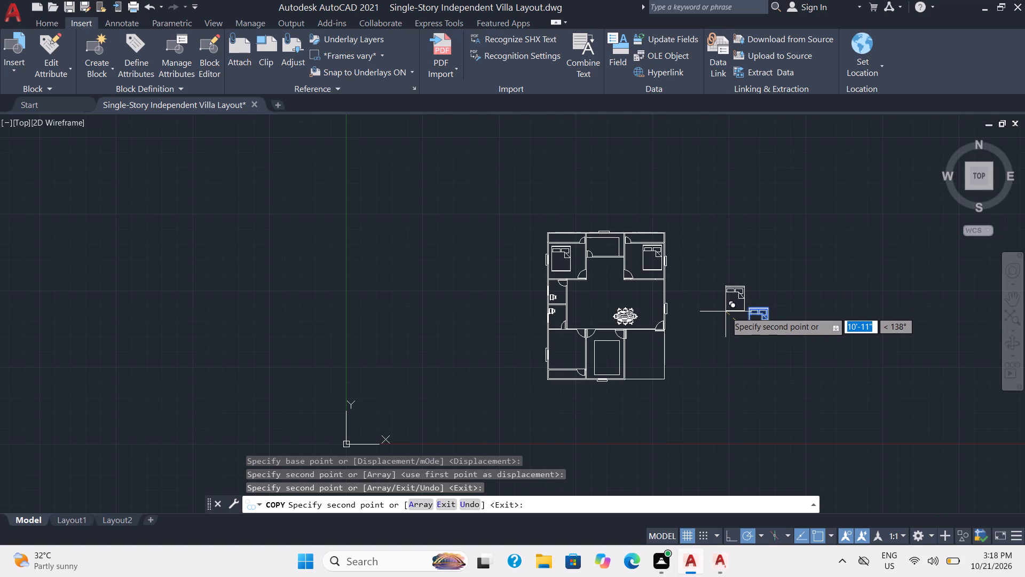
key("Escape")
Rotate the remaining bed east of the floor plan by 180° about its southwest corner.
left_click(774, 355)
left_click(703, 293)
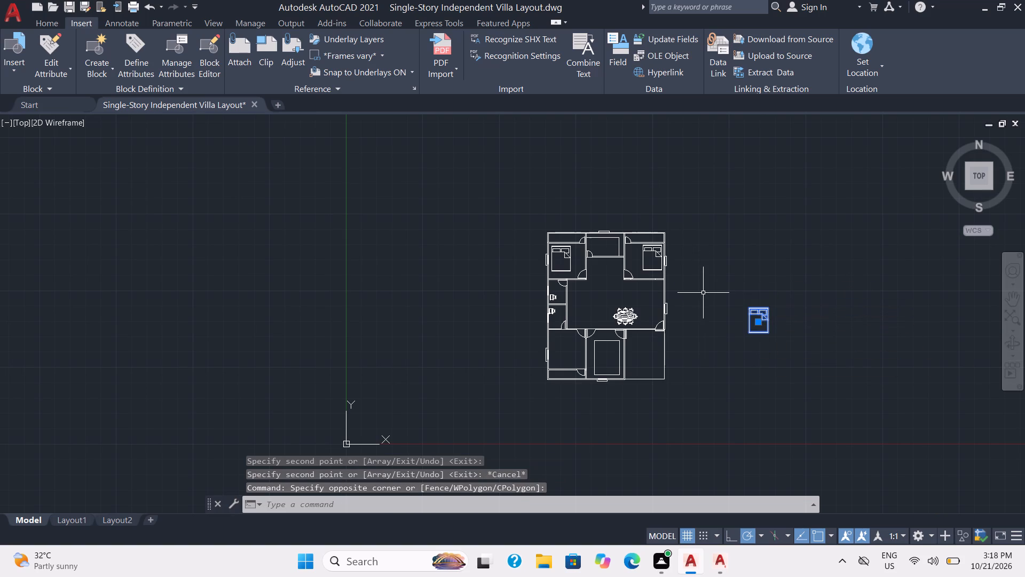
type("ro")
key("Return")
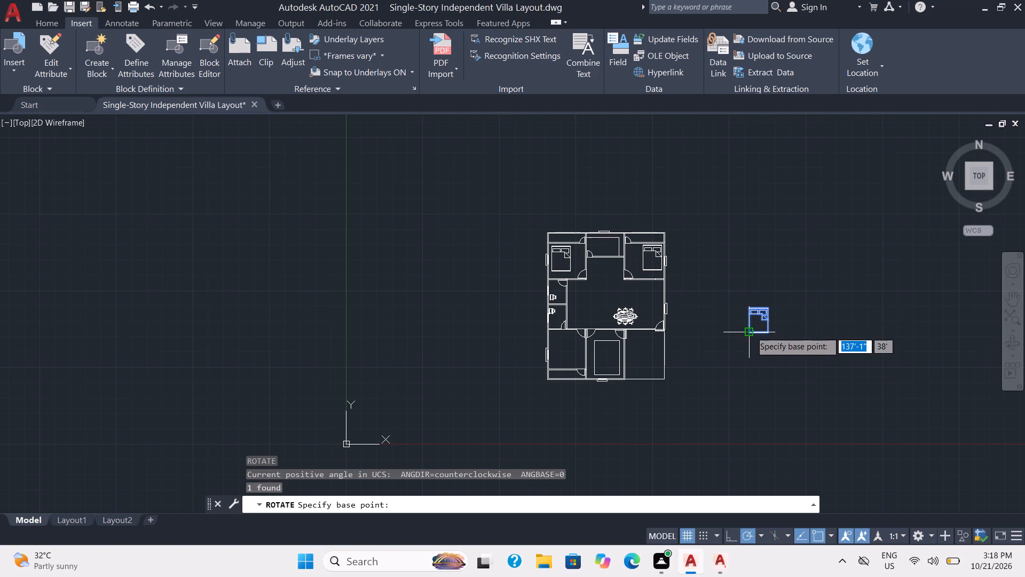
left_click(751, 331)
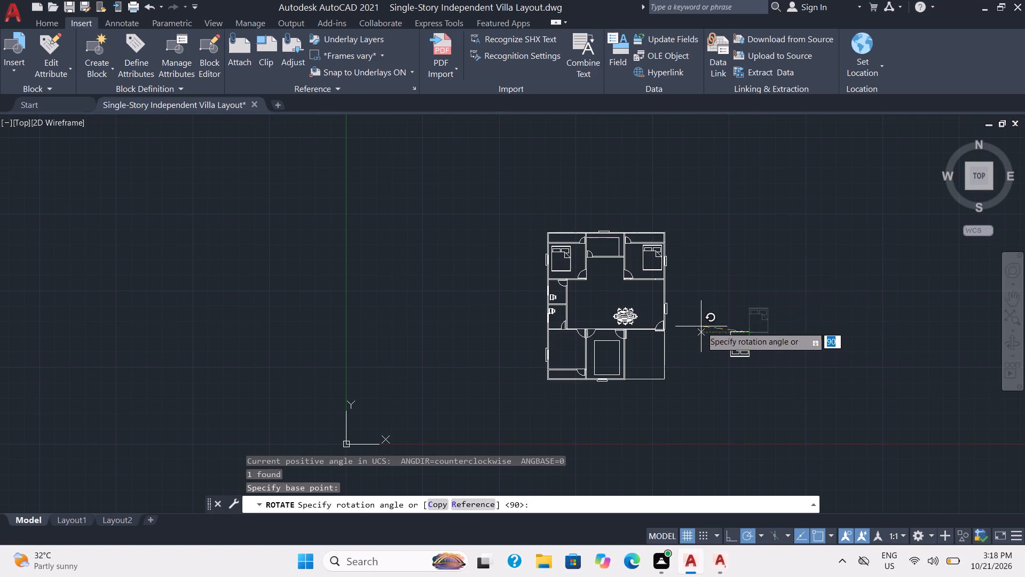
left_click(700, 332)
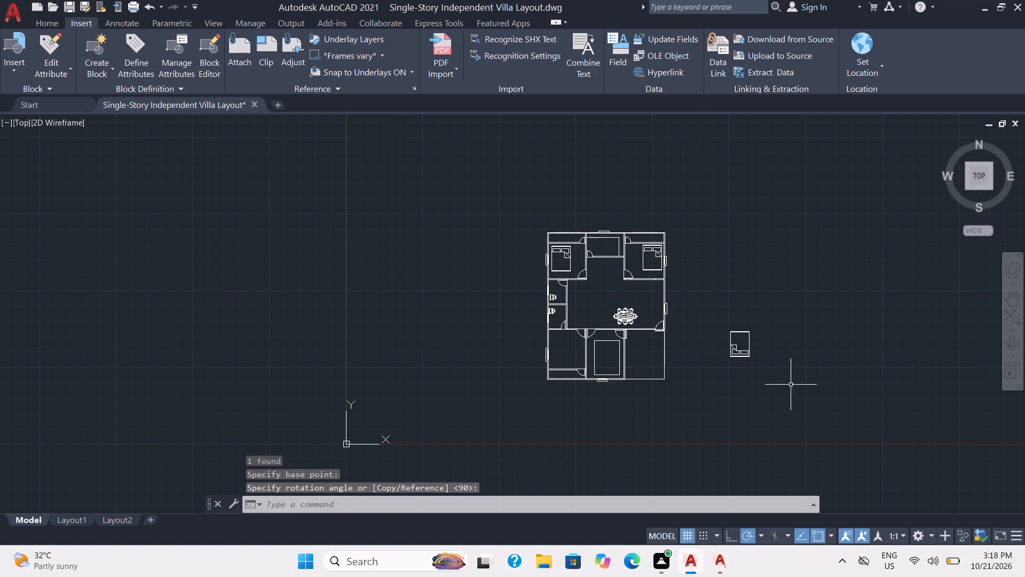
Move the rotated bed into the southwest bedroom, beside the west window with its headboard toward the south wall.
left_click(778, 383)
left_click(712, 307)
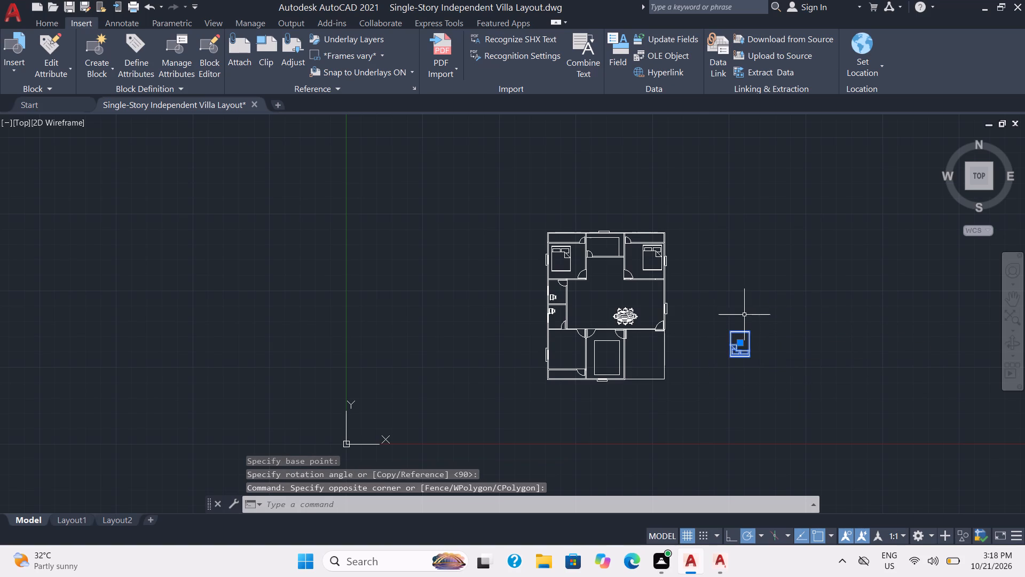
key("m")
key("Return")
left_click(746, 333)
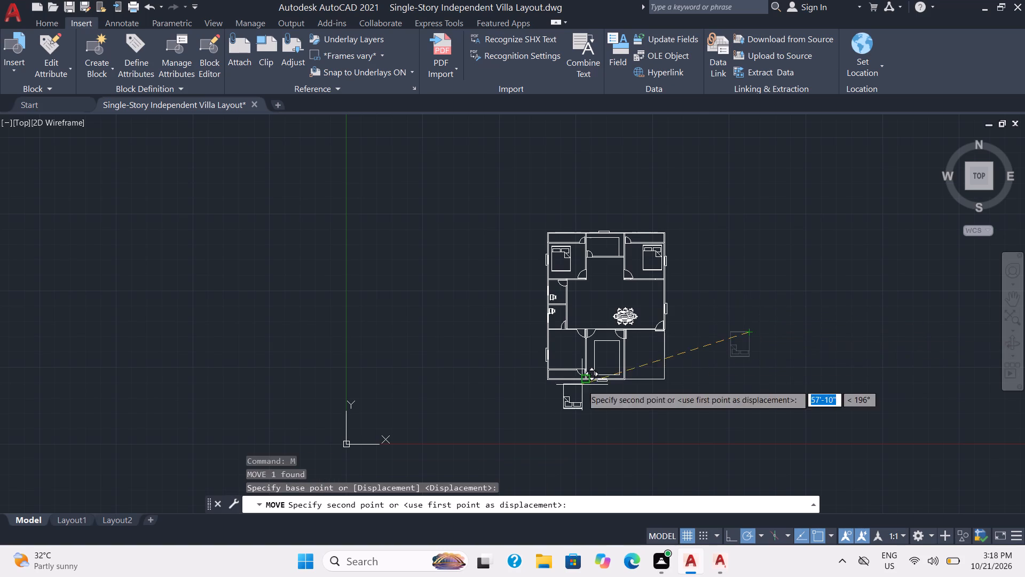
scroll(585, 380, "up", 4)
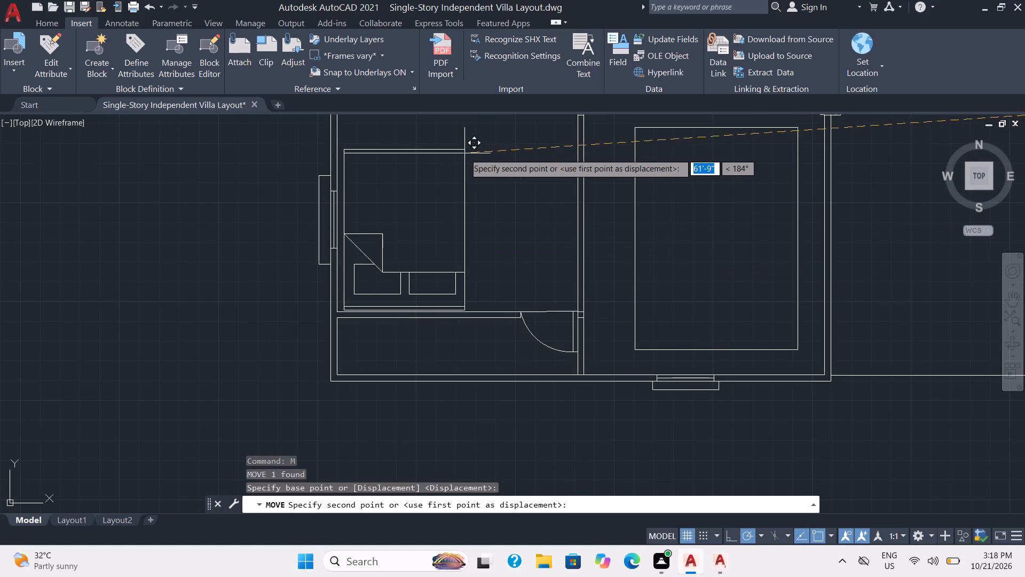
middle_click_drag(465, 153, 514, 210)
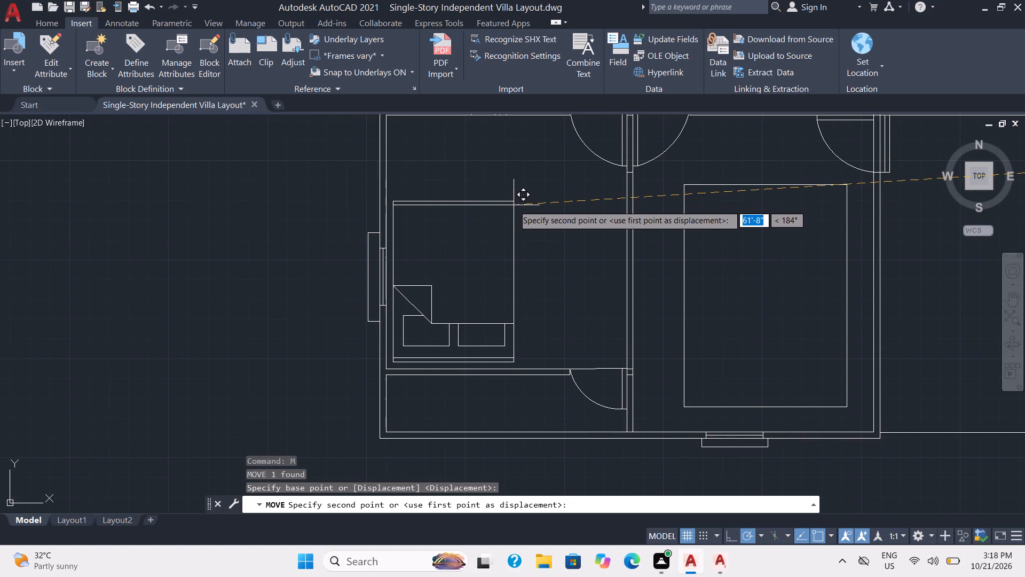
left_click(514, 205)
Save the villa layout drawing.
scroll(595, 276, "down", 2)
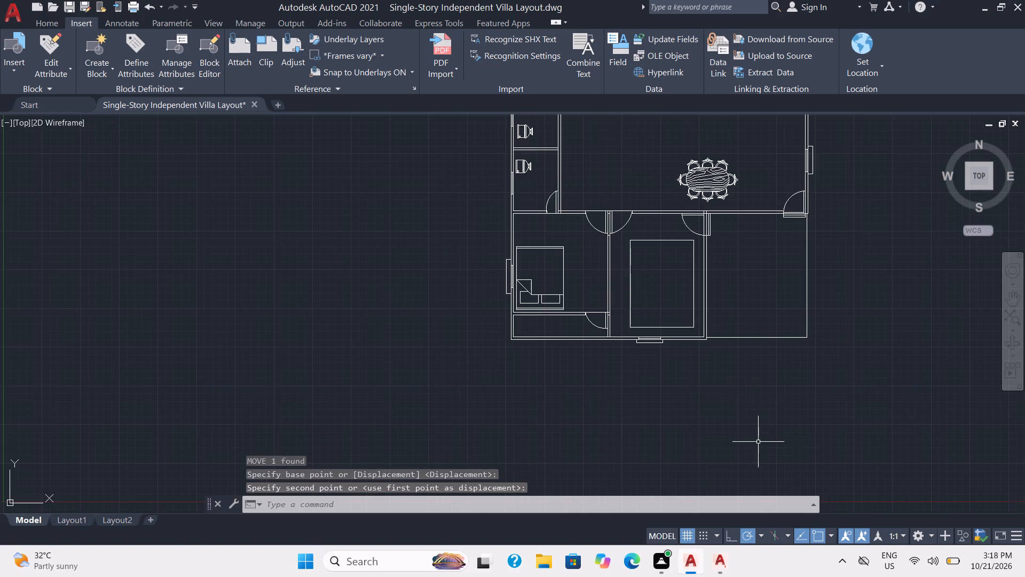
scroll(758, 442, "down", 1)
middle_click_drag(870, 471, 821, 543)
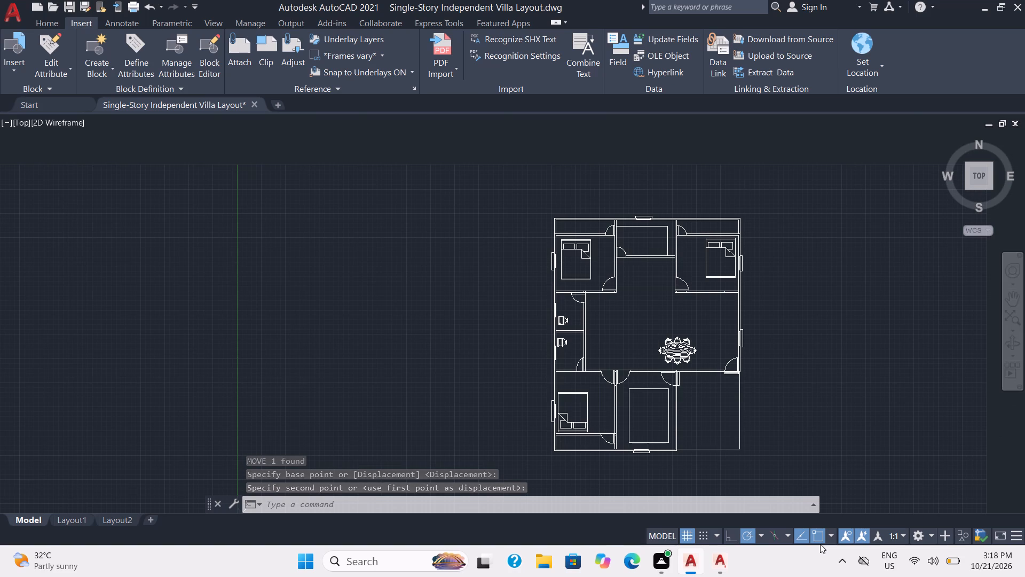
key("ctrl+s")
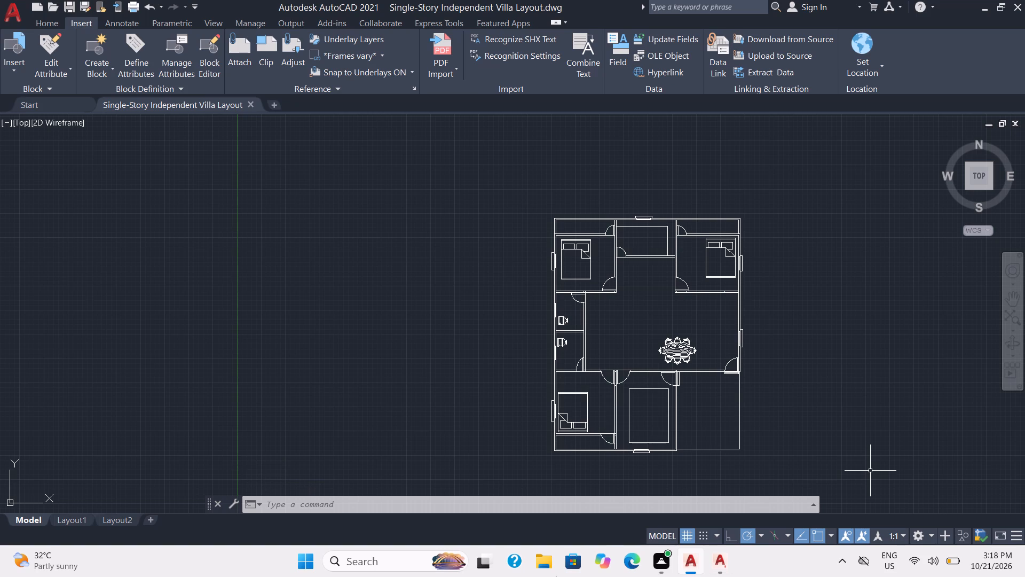
Browse the block libraries to the zipped 01-04-cad-blocks-net-sofas folder and open its sofas drawing as read-only.
scroll(656, 344, "up", 1)
middle_click_drag(652, 342, 559, 310)
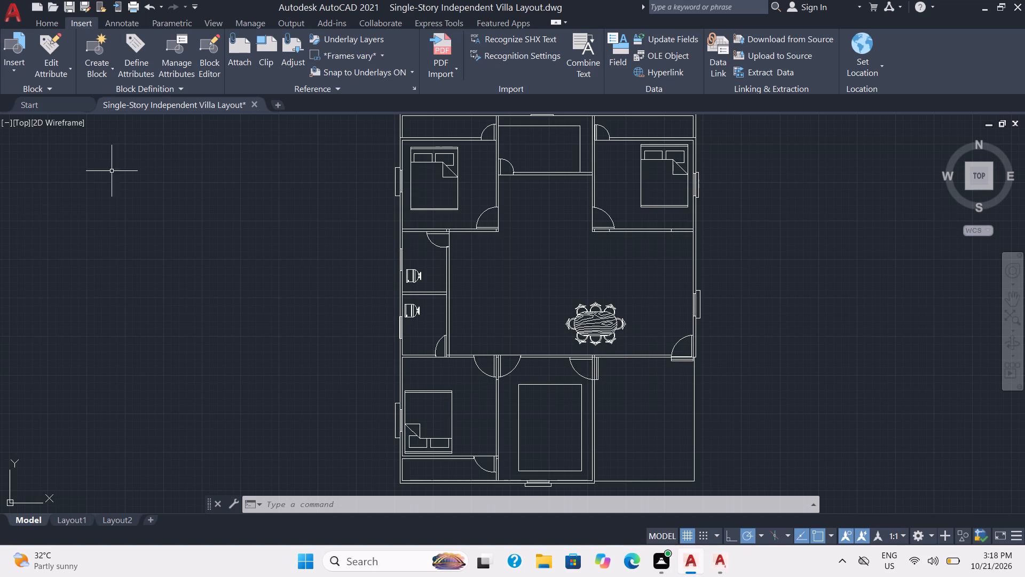
left_click(19, 68)
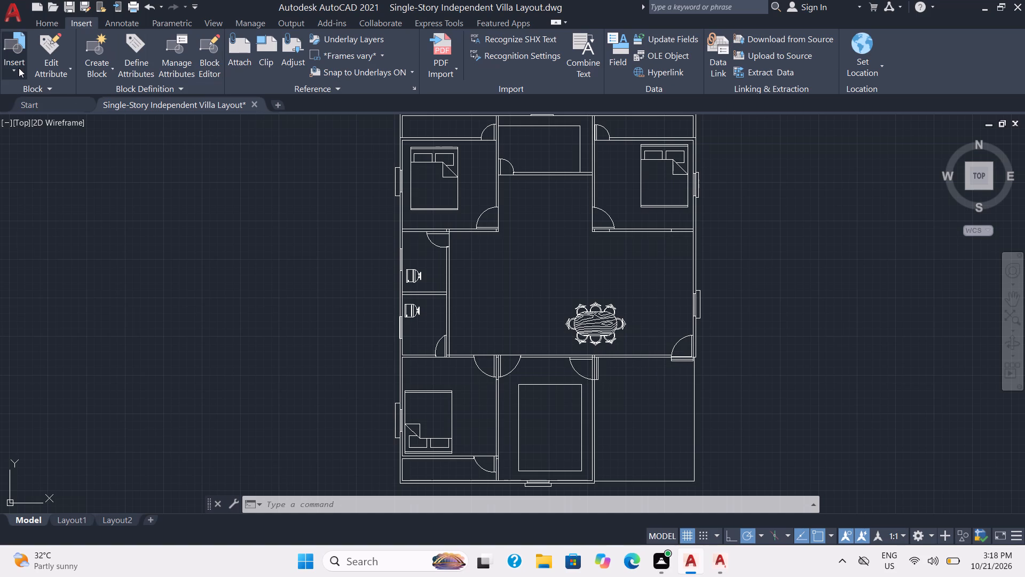
left_click(82, 167)
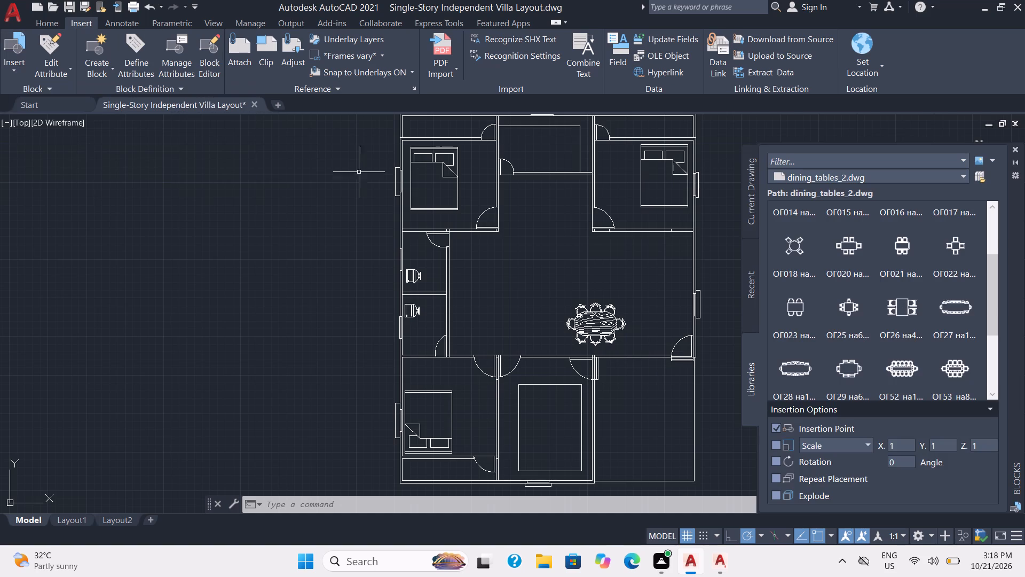
left_click(827, 176)
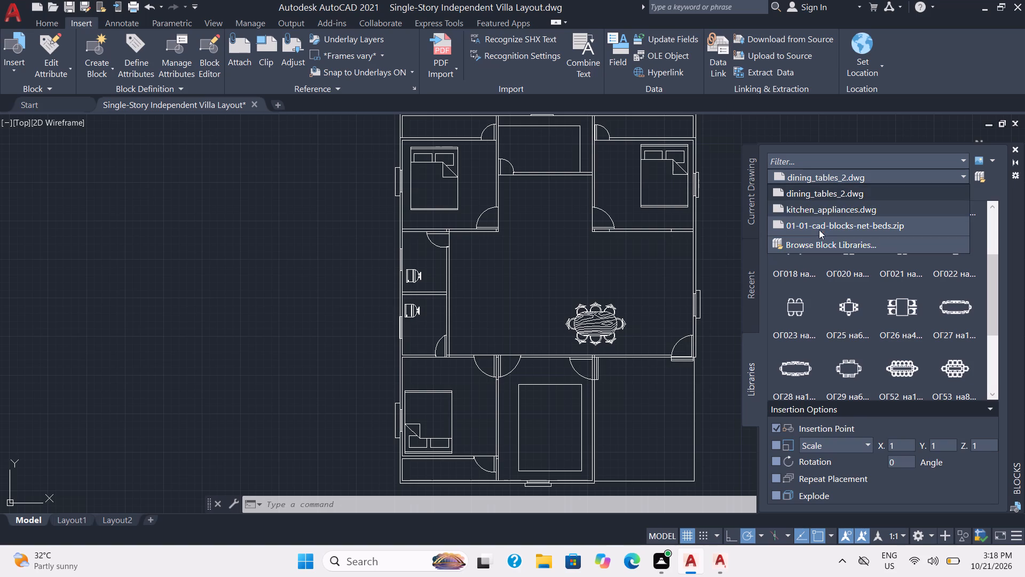
left_click(814, 240)
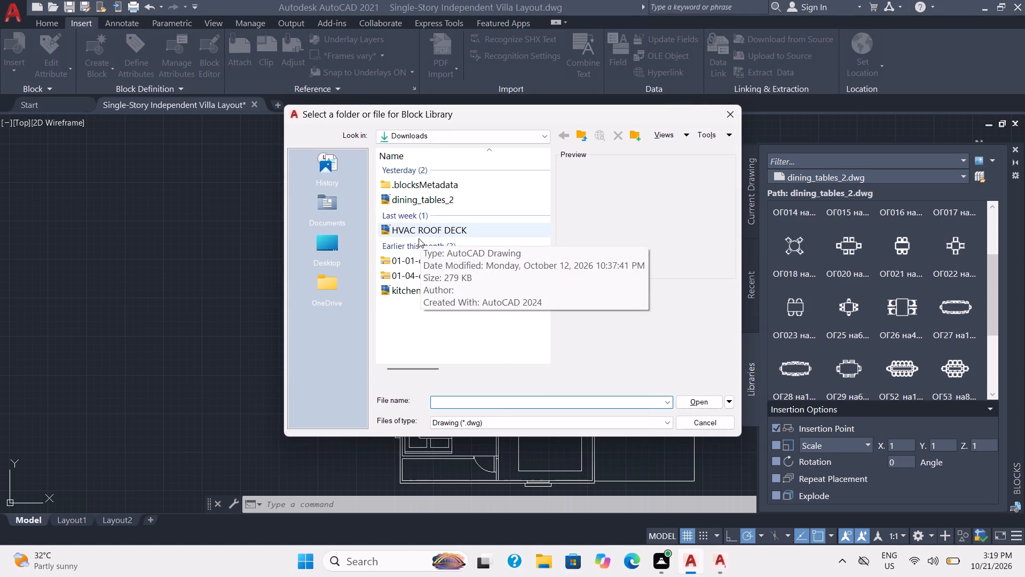
double_click(428, 276)
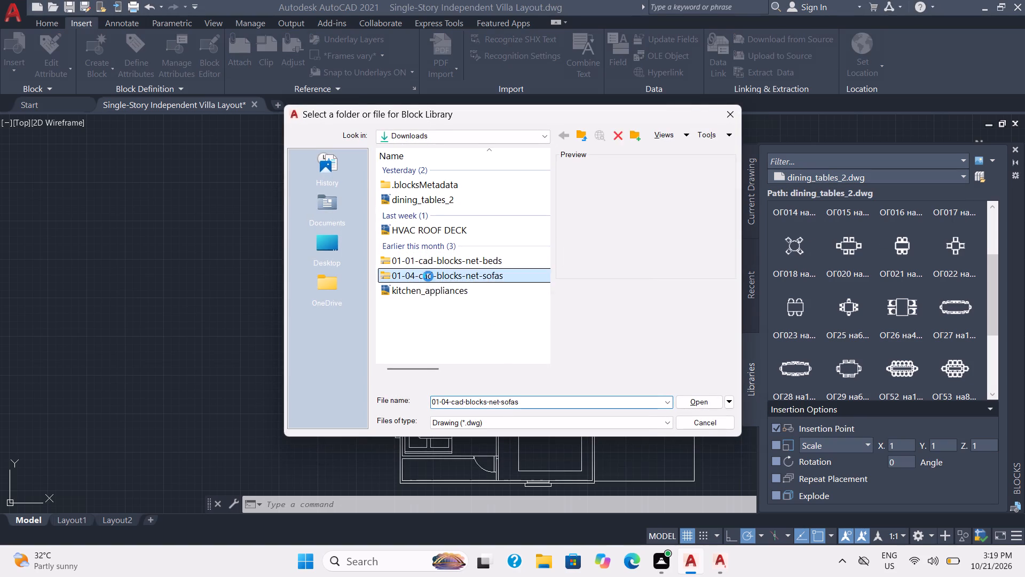
double_click(441, 168)
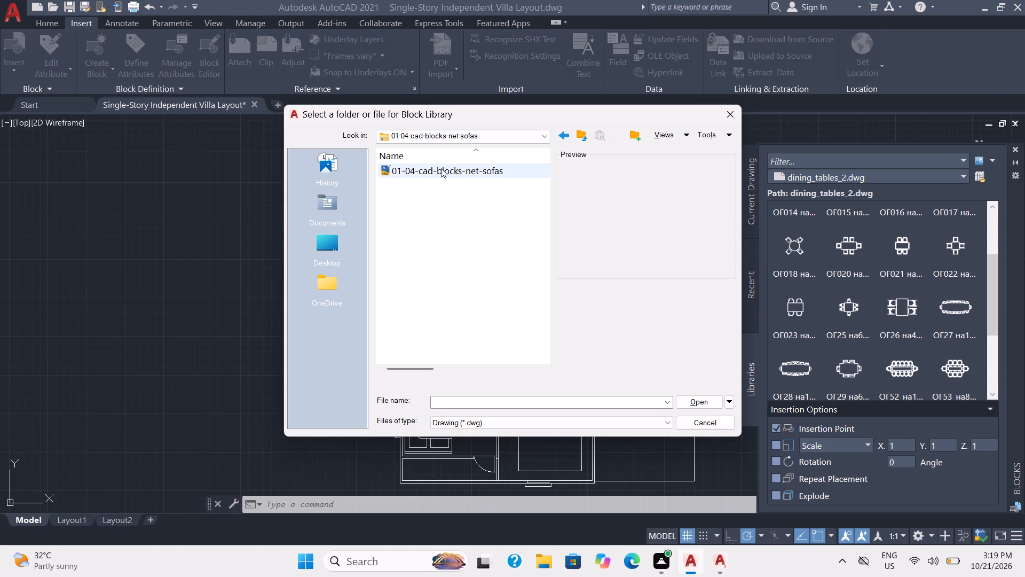
left_click(563, 325)
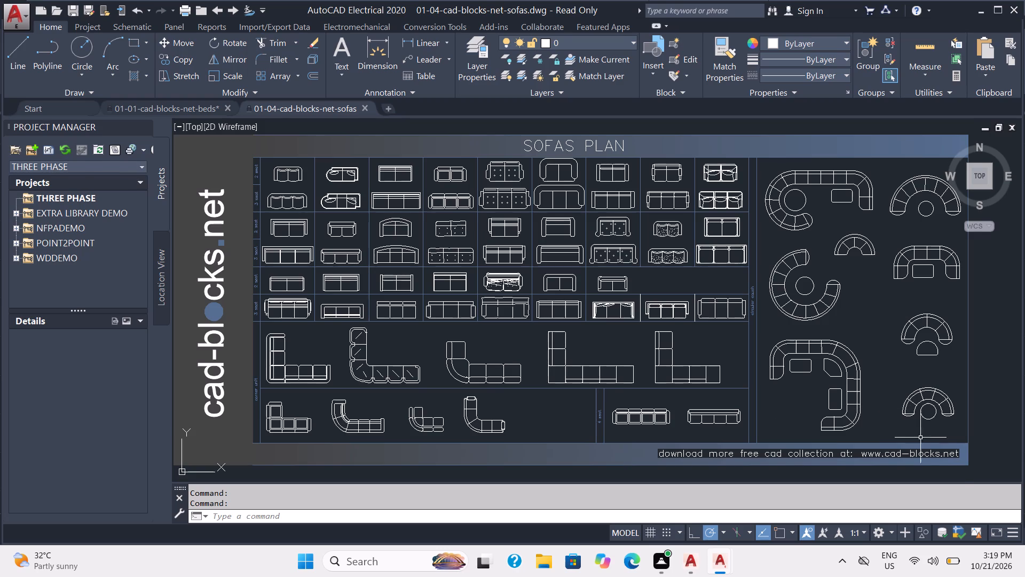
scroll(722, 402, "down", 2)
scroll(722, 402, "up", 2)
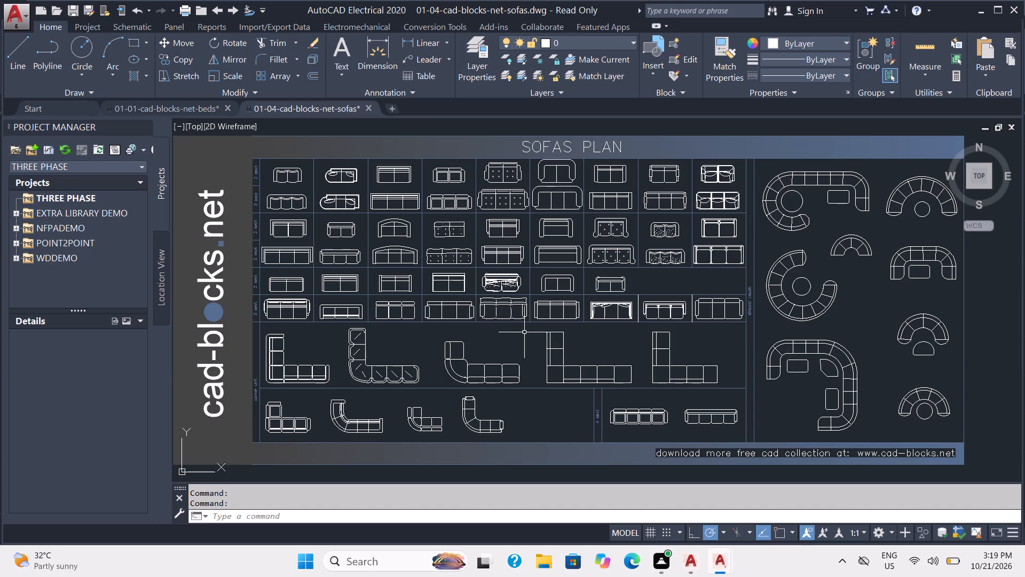
Copy the large curved sectional sofa with three tables from the sofas drawing and paste it east of the villa plan.
left_click(868, 423)
left_click(769, 345)
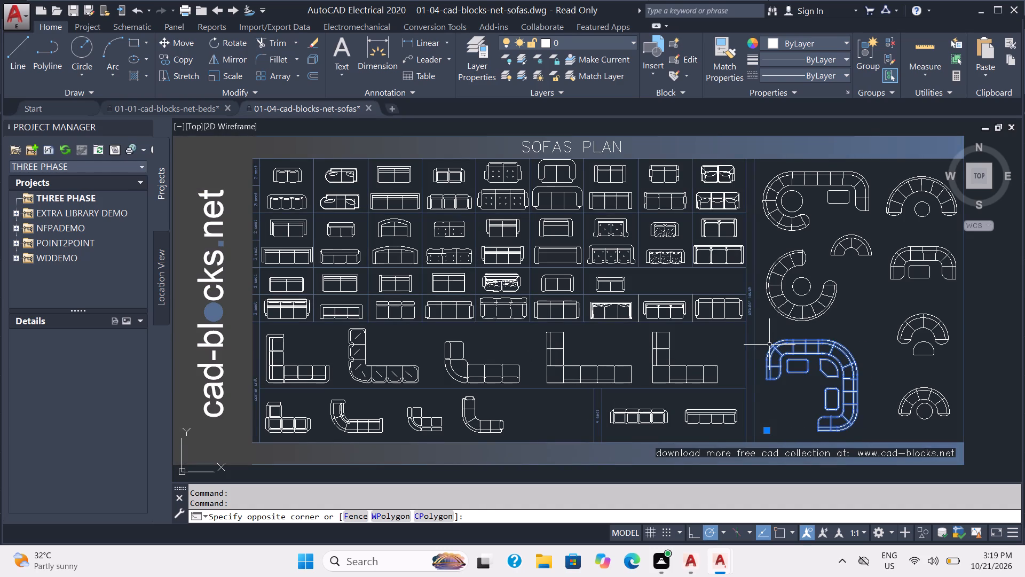
key("ctrl+c")
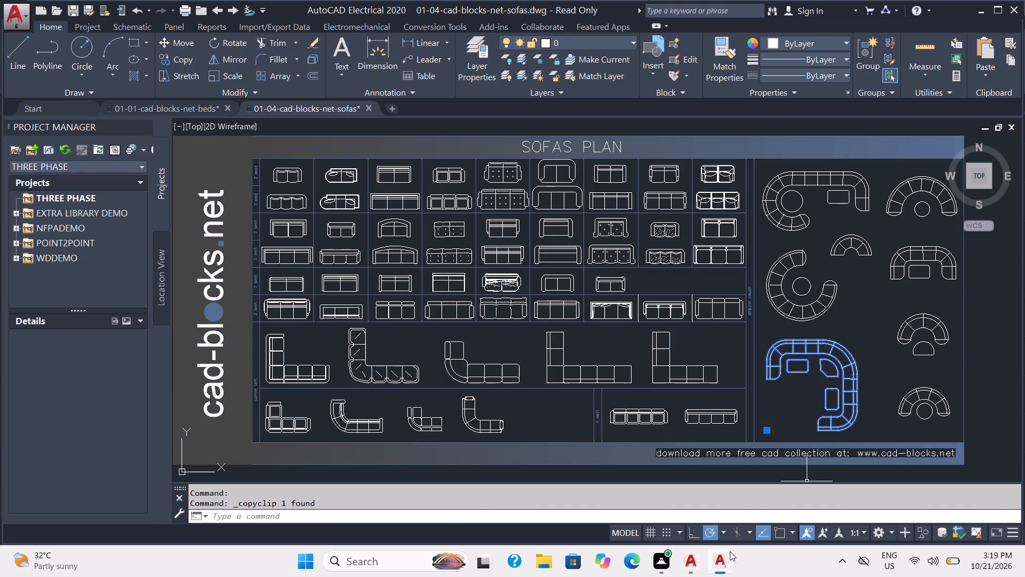
left_click(691, 567)
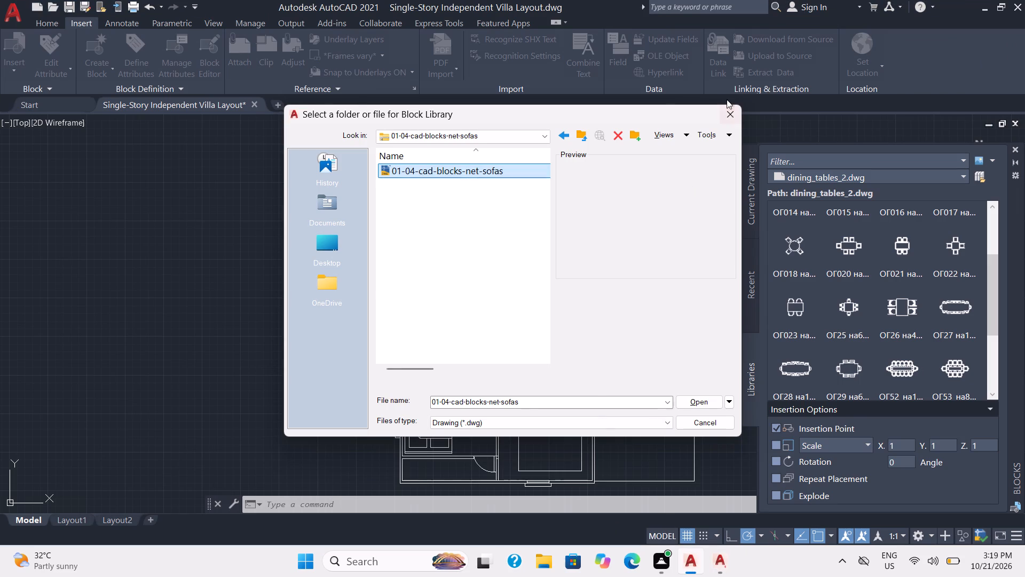
left_click(731, 118)
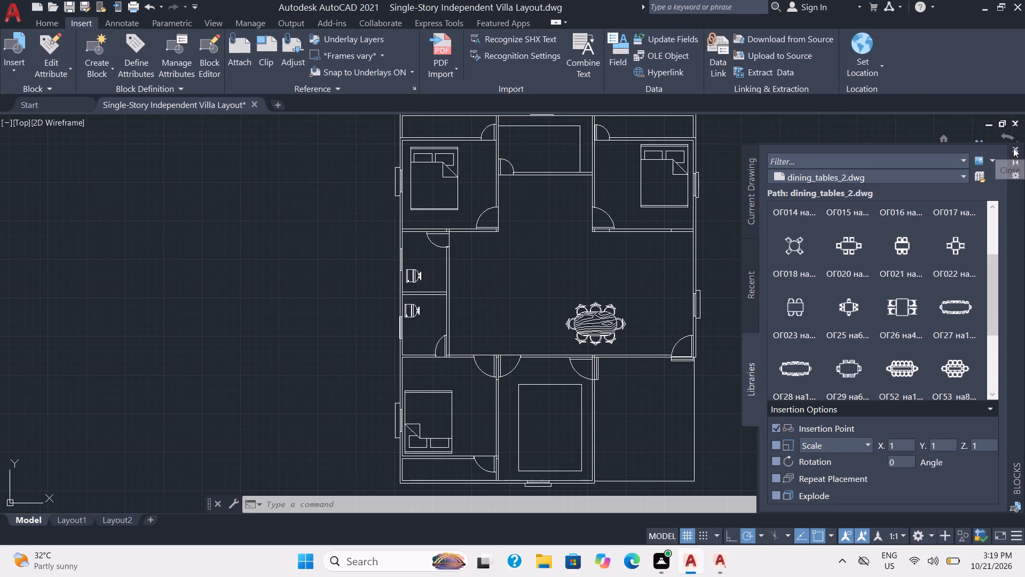
left_click(1013, 148)
key("ctrl+v")
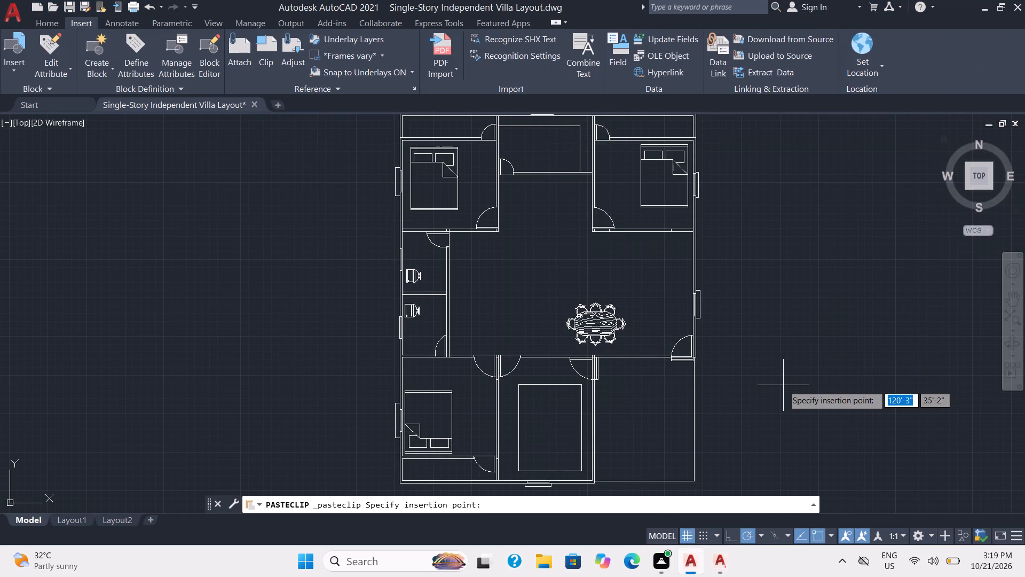
left_click(770, 404)
Scale the pasted sofa down freehand about its south end until it is slightly smaller than the villa floor plan.
scroll(769, 404, "down", 3)
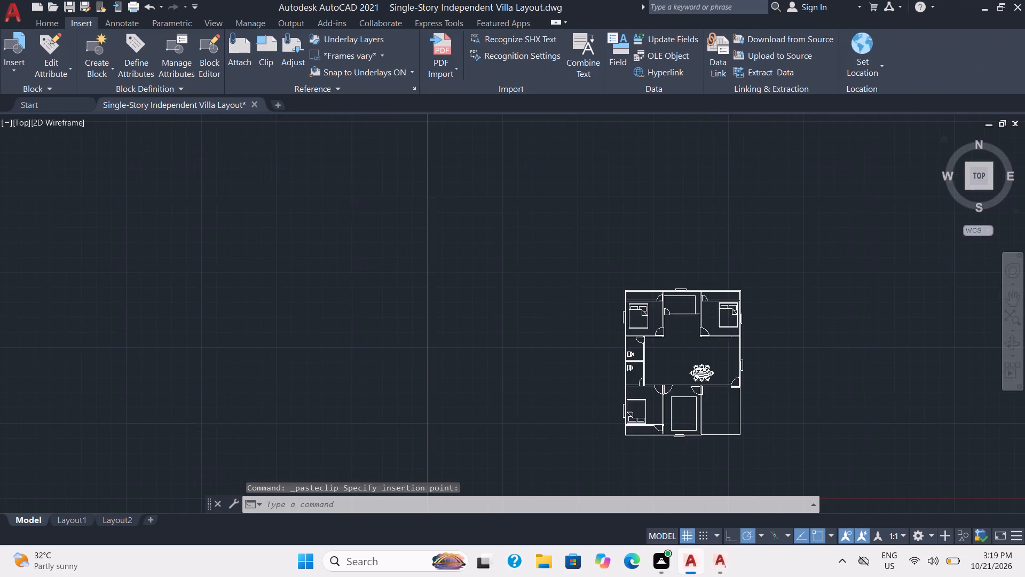
scroll(808, 392, "down", 3)
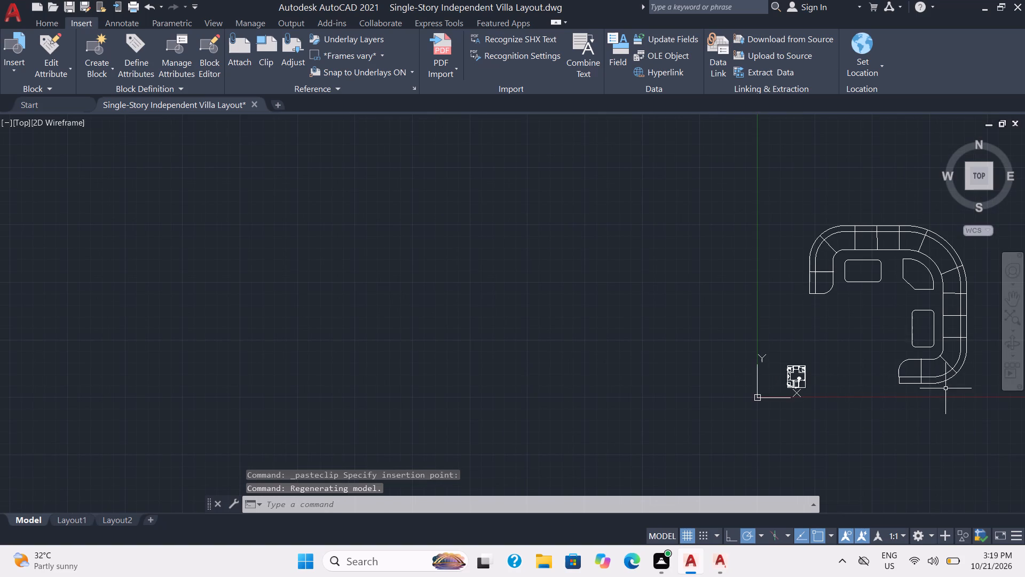
left_click(951, 392)
left_click(839, 208)
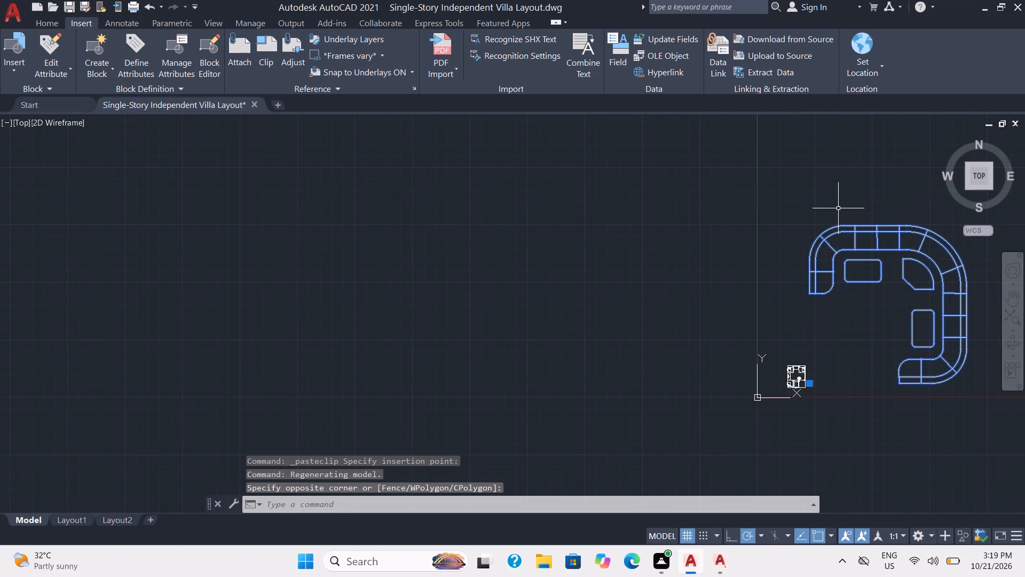
key("s")
key("c")
key("Return")
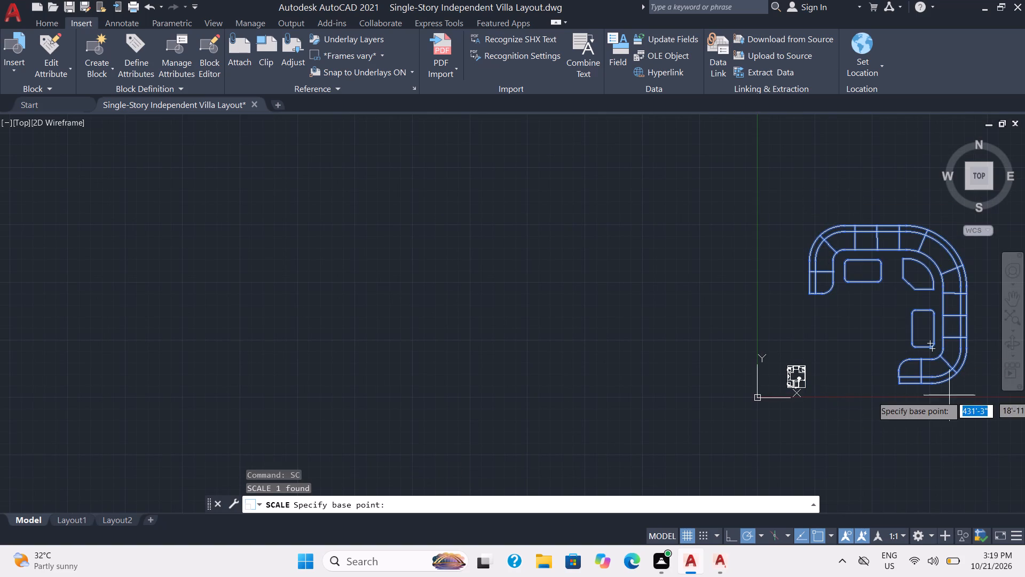
left_click(904, 381)
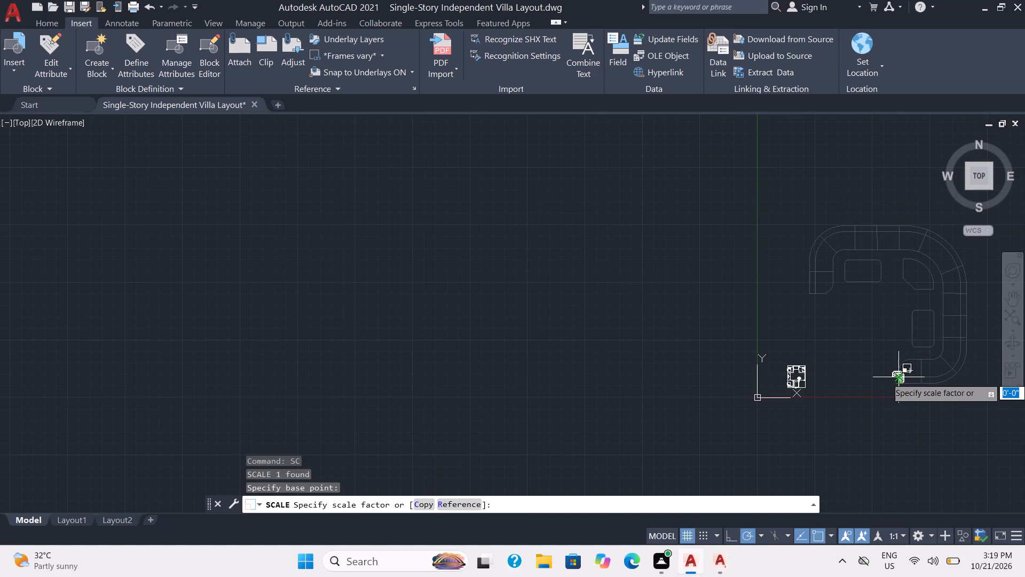
left_click(903, 380)
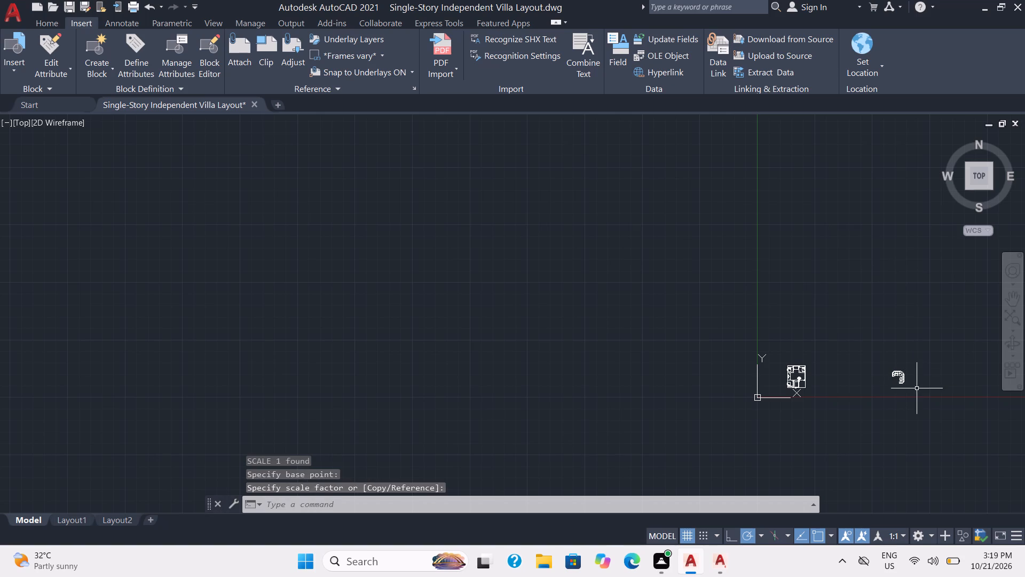
Move the reduced sofa west, placing it just outside the east side of the floor plan.
left_click(917, 388)
left_click(877, 356)
key("m")
key("Return")
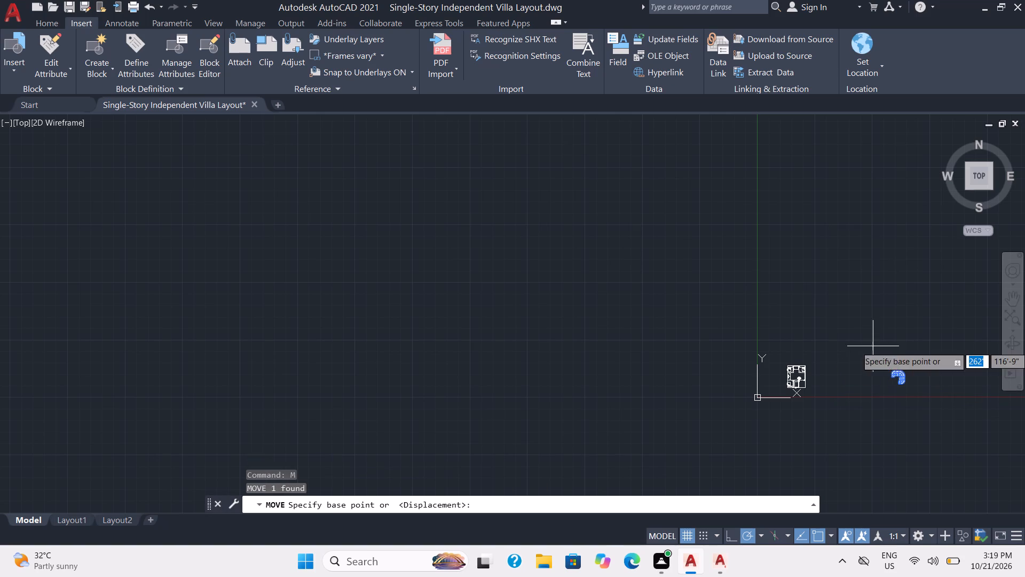
left_click(896, 377)
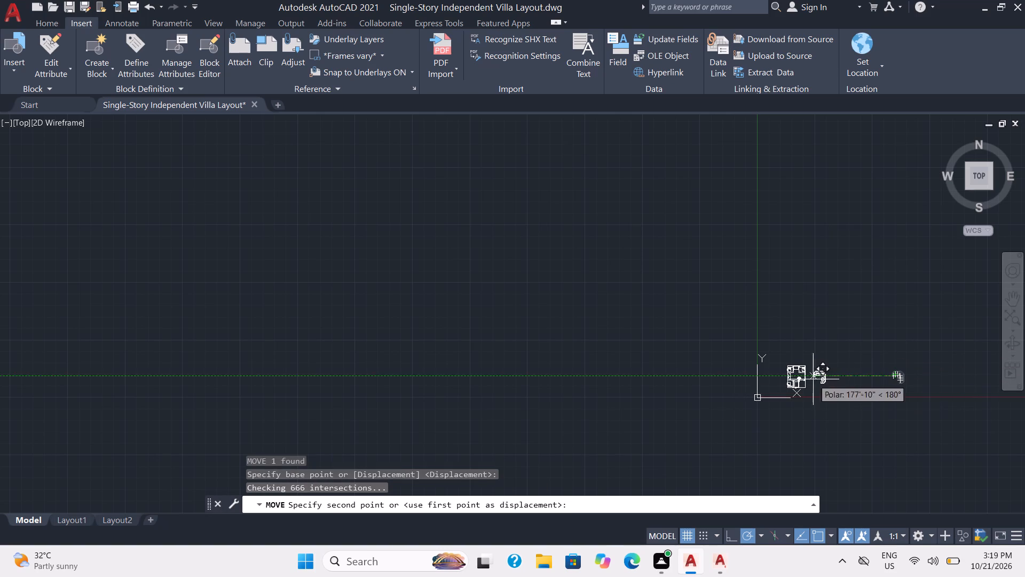
left_click(821, 372)
Rotate the sofa by 180° about its west end so its main curve faces southwest.
scroll(821, 372, "up", 4)
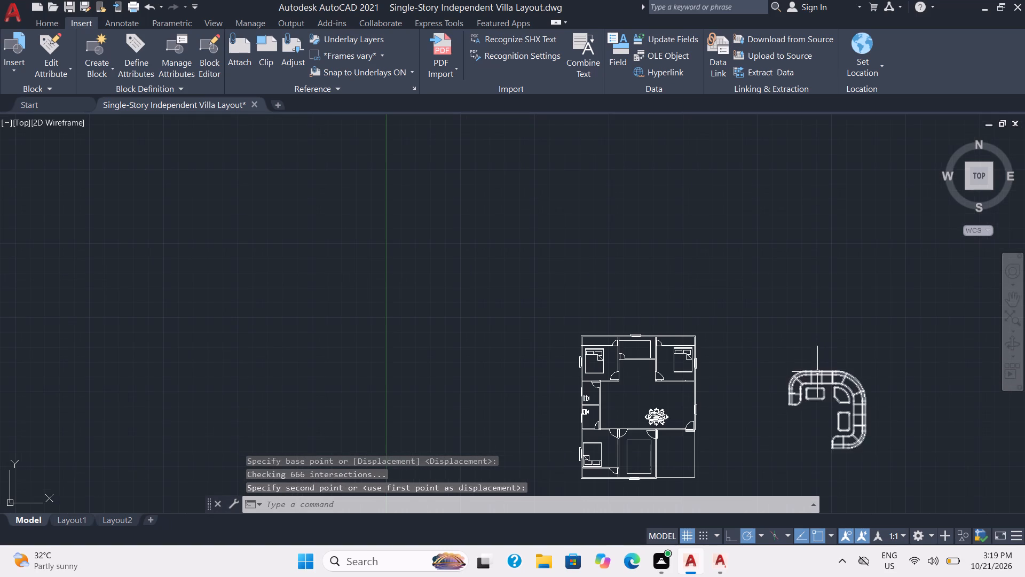
middle_click_drag(763, 380, 651, 235)
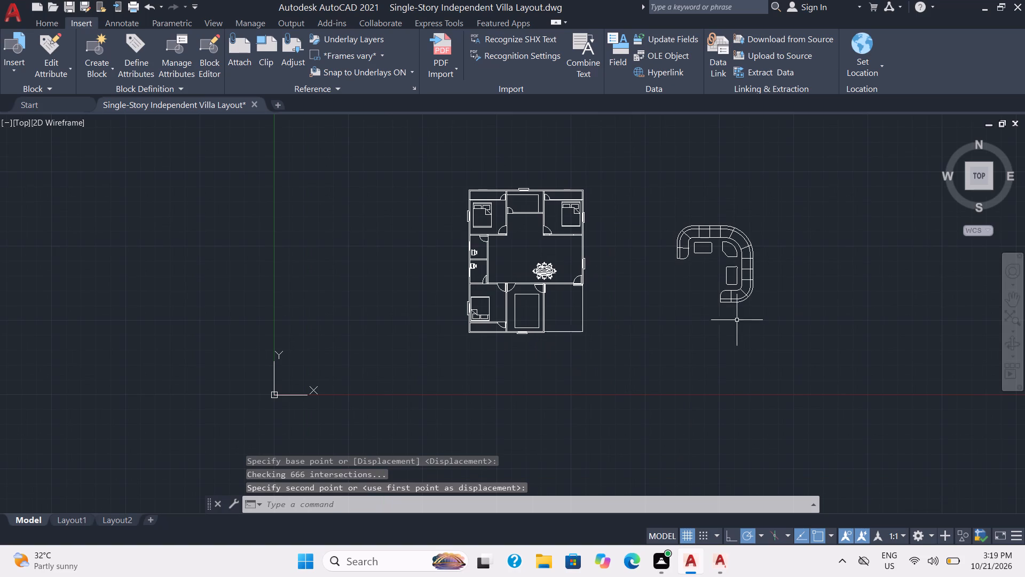
left_click(745, 326)
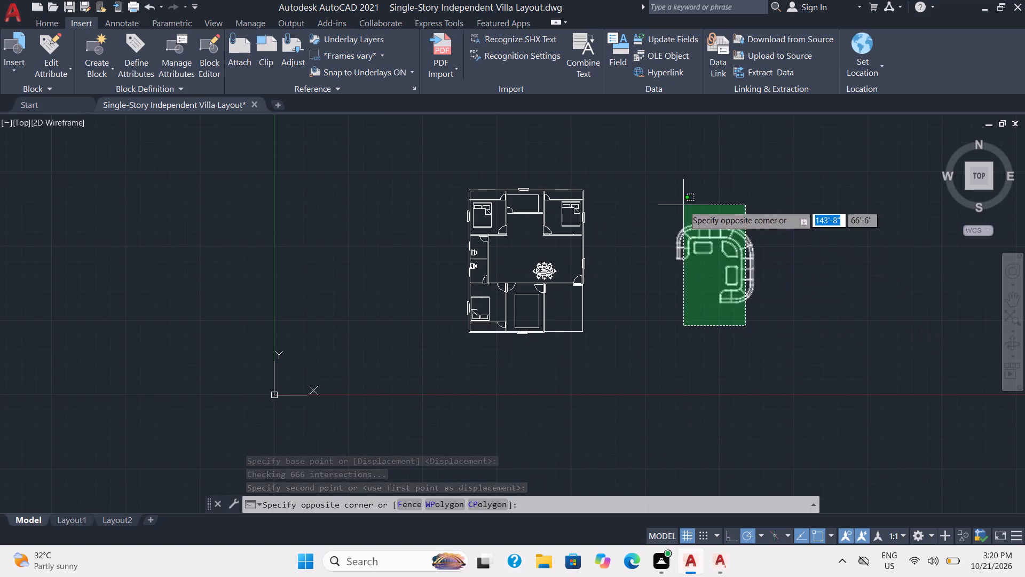
left_click(683, 205)
key("r")
key("o")
key("Return")
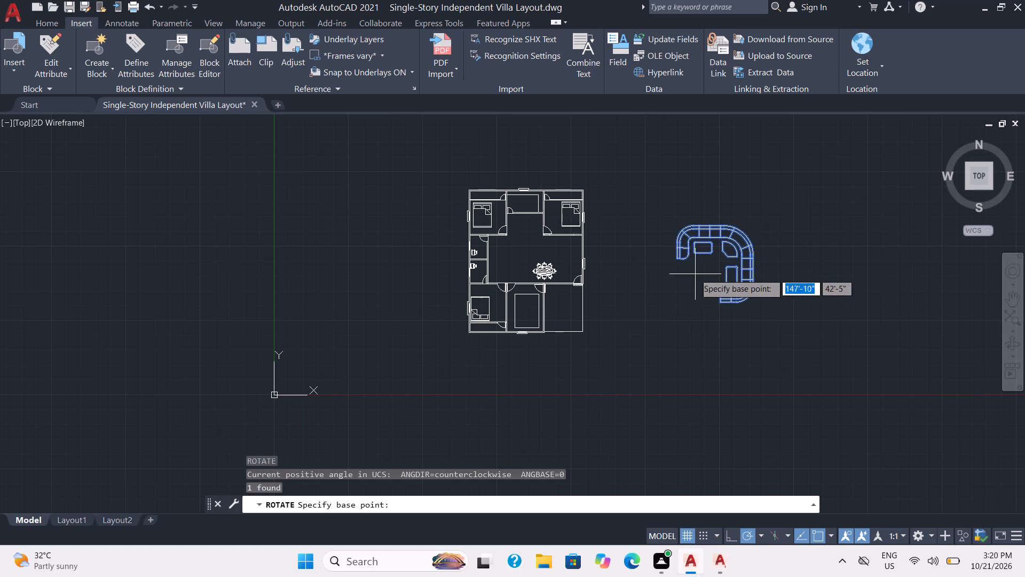
left_click(688, 257)
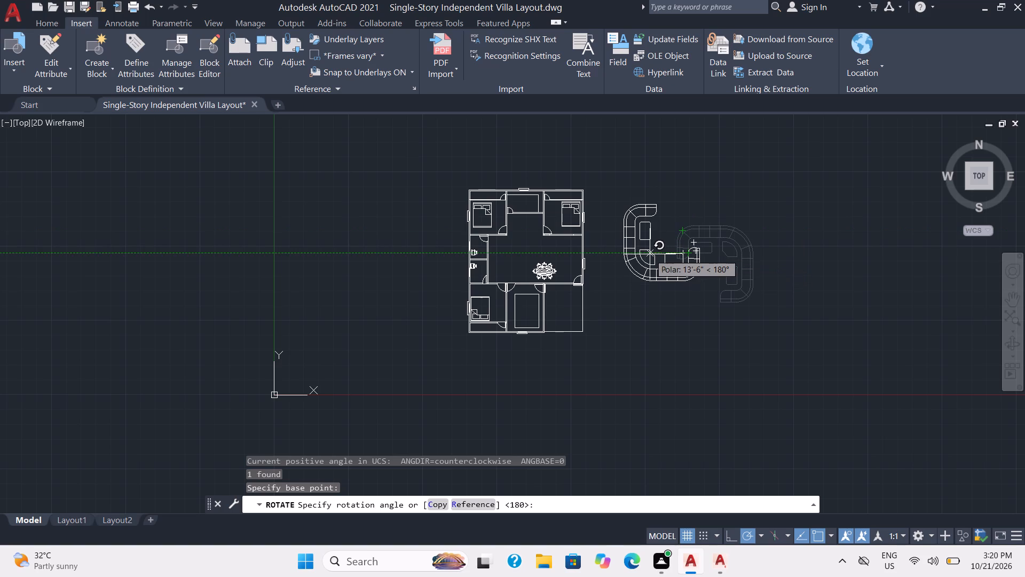
left_click(650, 254)
Scale the rotated sofa down freehand about its east end to a size that fits the south-central room.
left_click(740, 335)
left_click(621, 194)
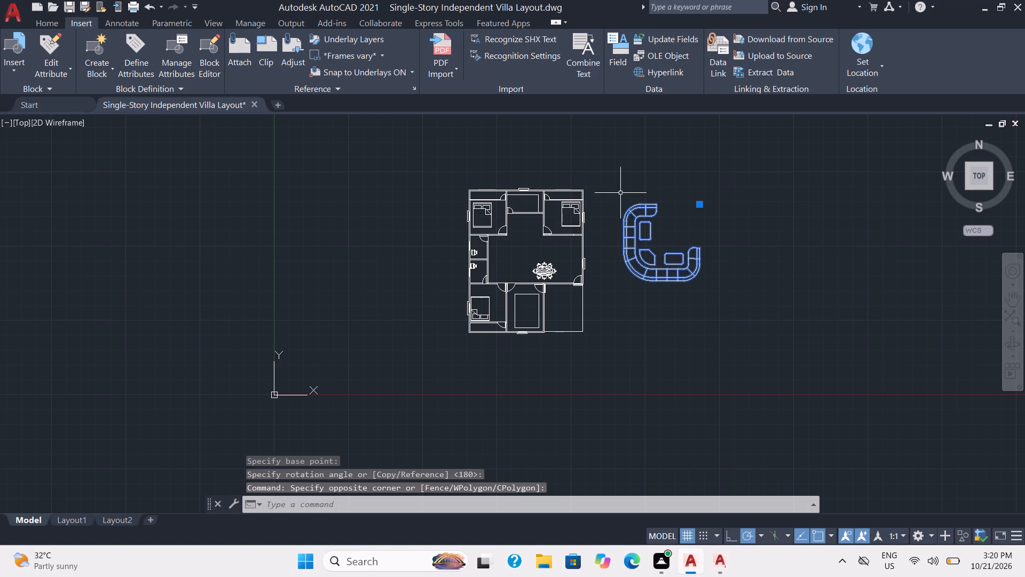
key("s")
key("c")
key("Return")
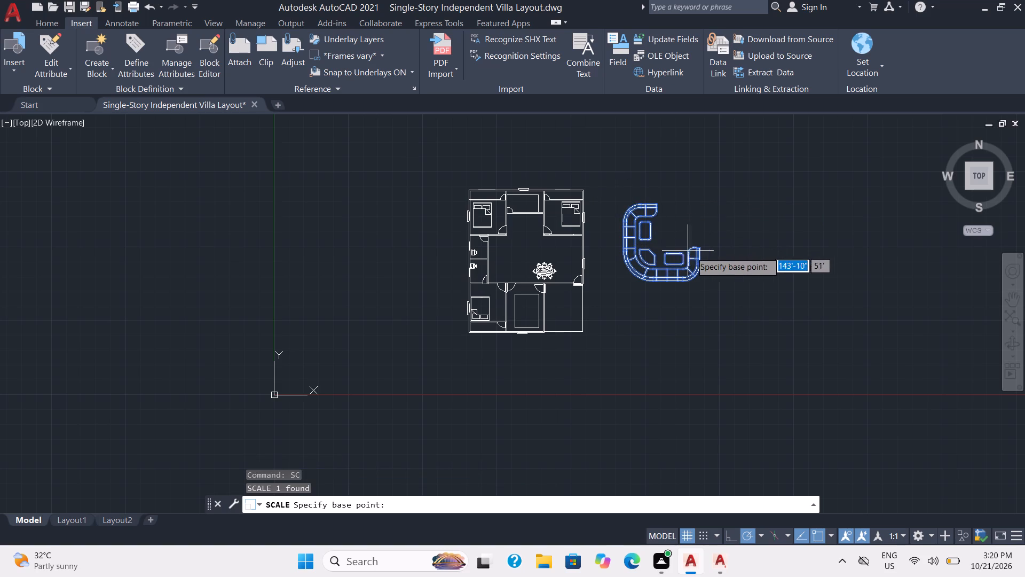
left_click(698, 248)
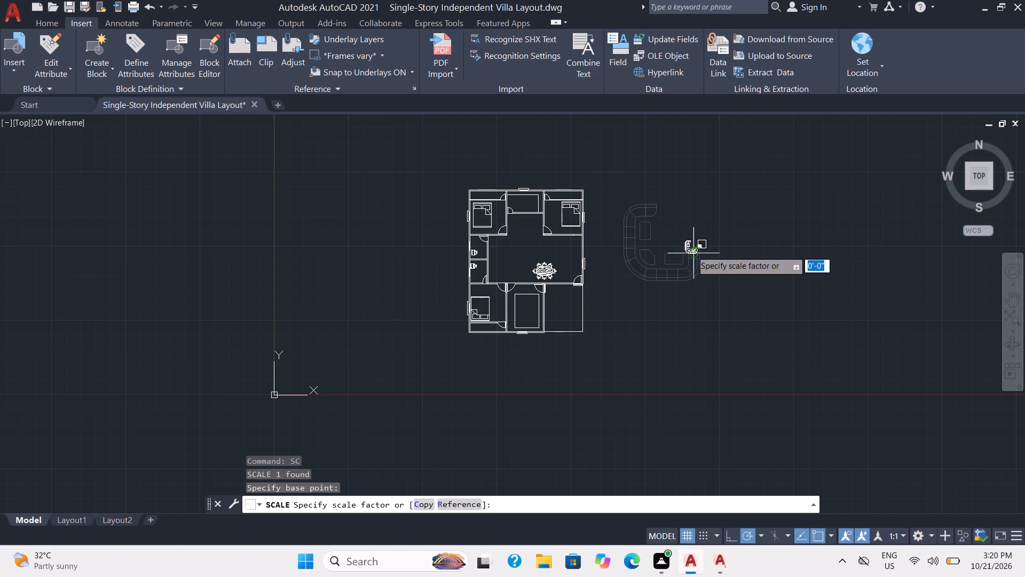
left_click(688, 251)
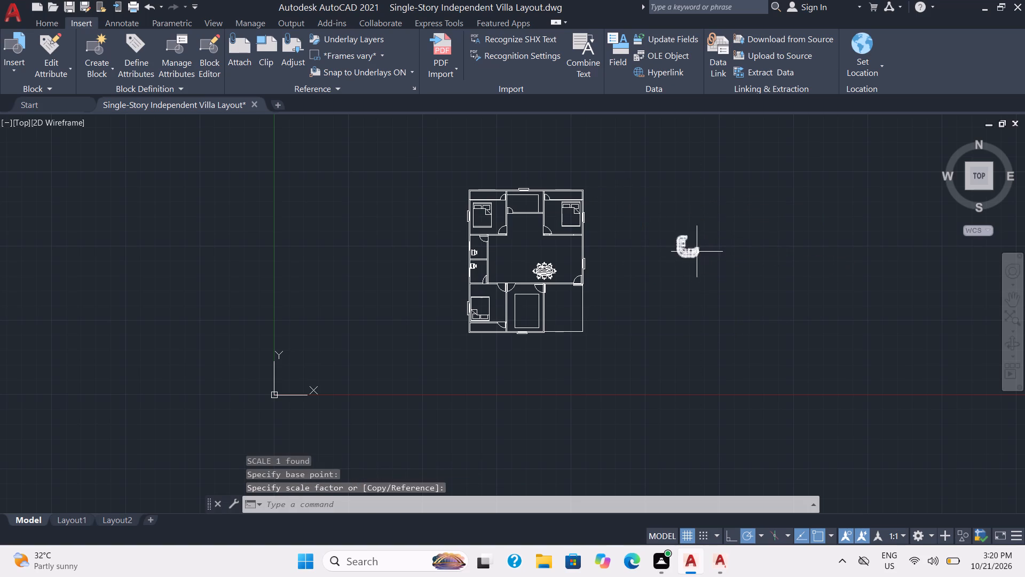
Move the sofa into the south-central room, at the southwest corner of its inner rectangle.
left_click(709, 278)
left_click(669, 221)
key("m")
key("Return")
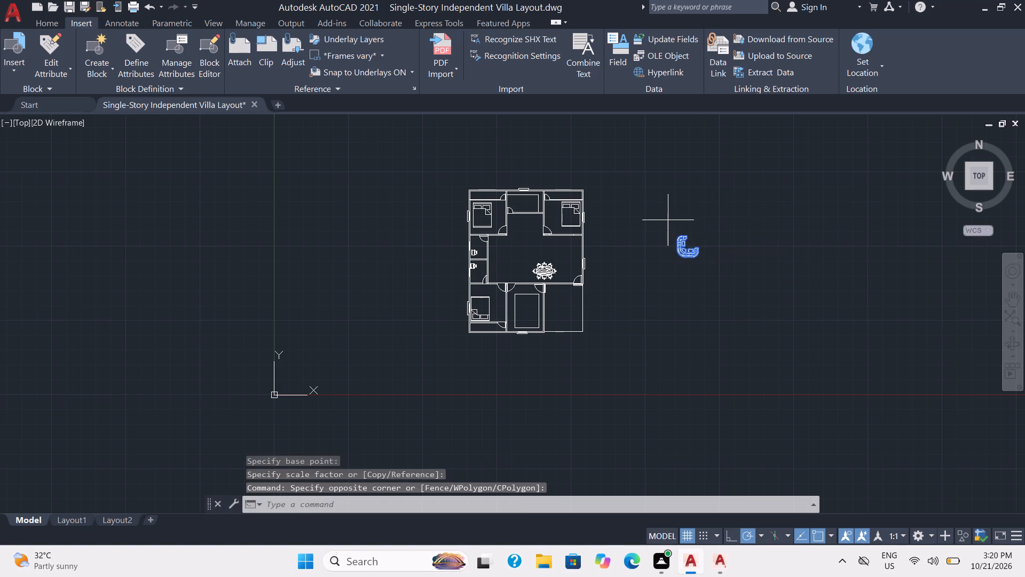
left_click(686, 250)
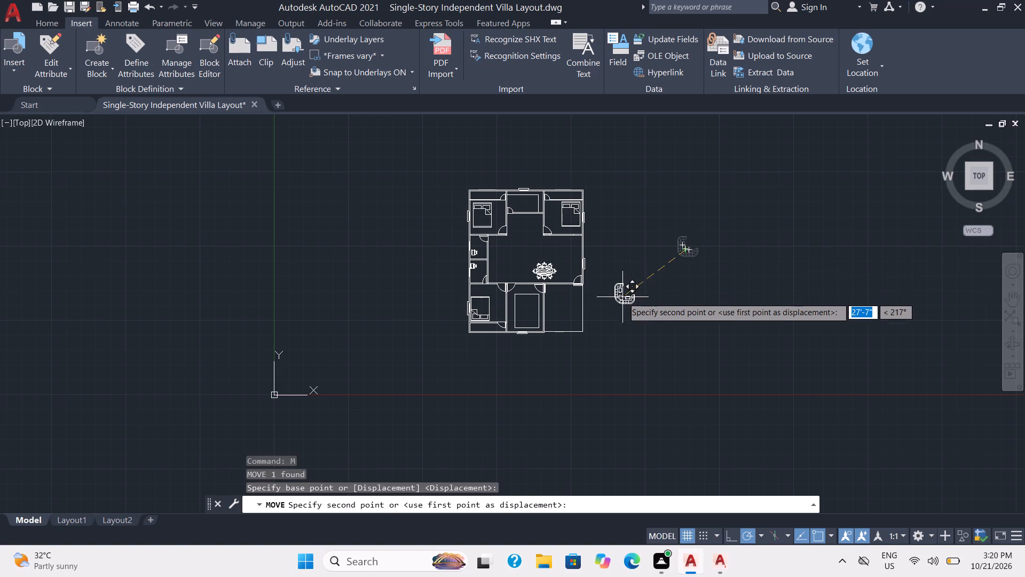
scroll(622, 297, "up", 4)
middle_click_drag(482, 332, 741, 132)
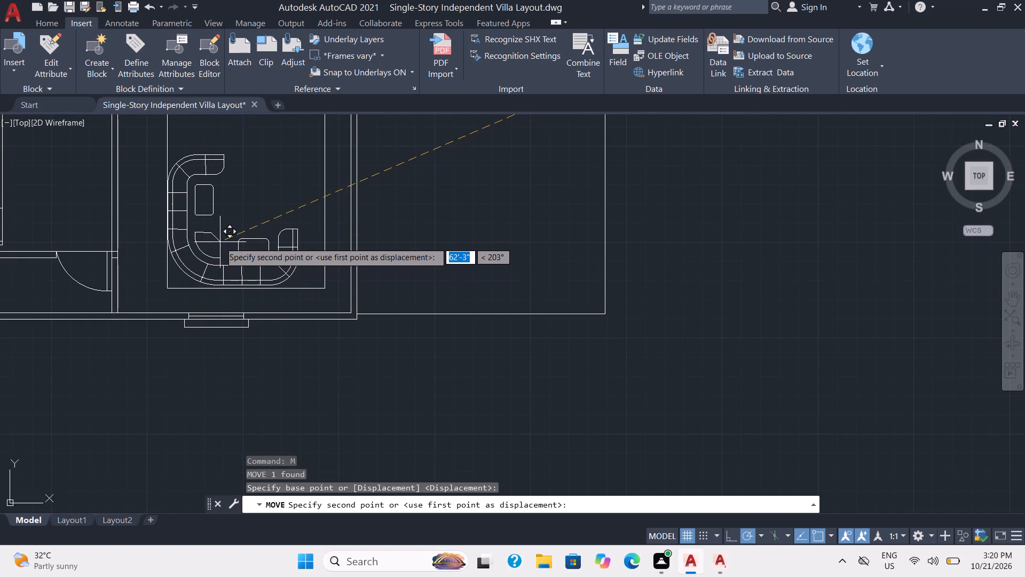
scroll(222, 240, "up", 1)
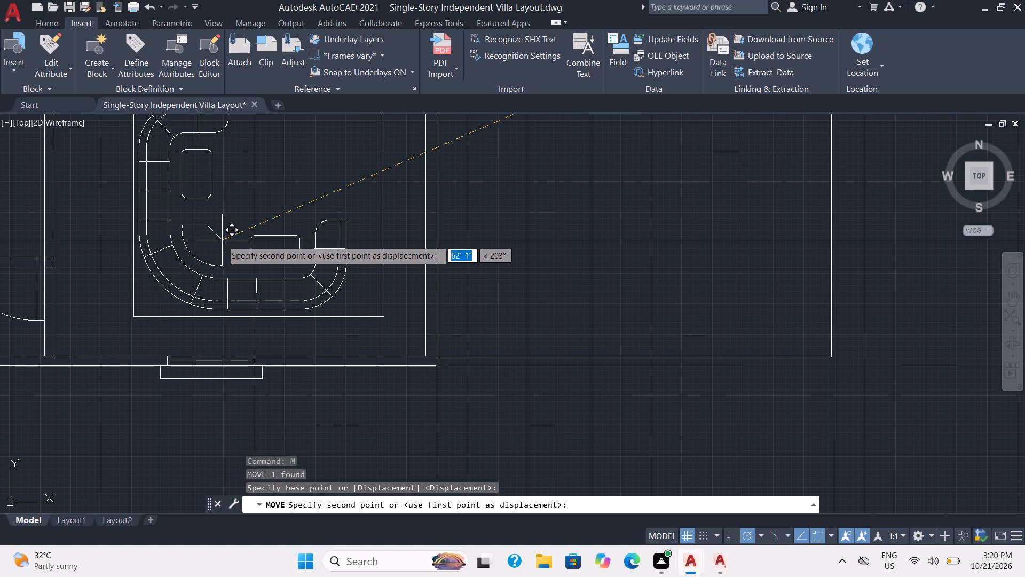
middle_click_drag(222, 240, 242, 330)
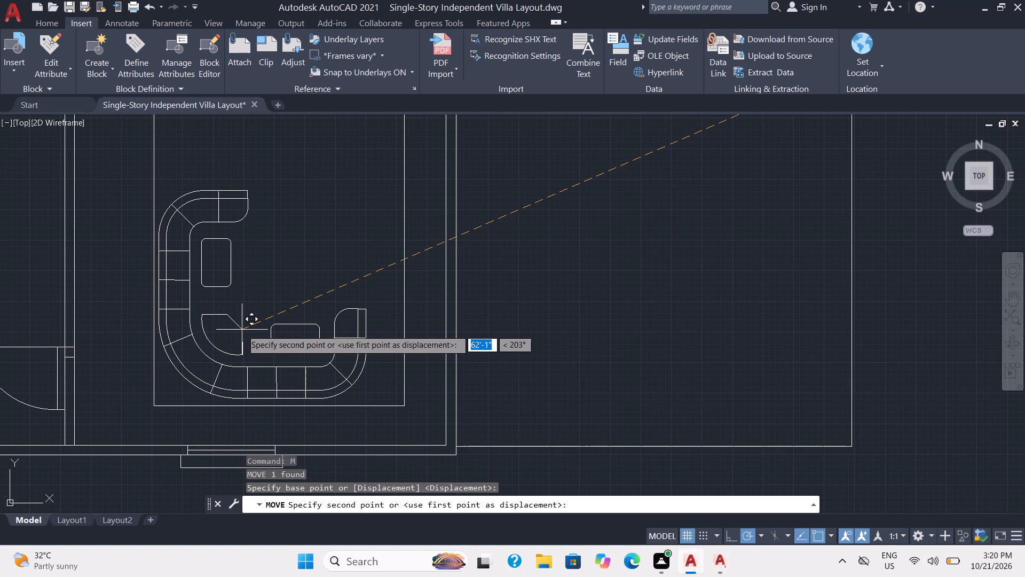
left_click(242, 330)
Enlarge the sofa freehand about its southwest outer edge to slightly more than the width of the room's inner rectangle.
scroll(271, 326, "down", 2)
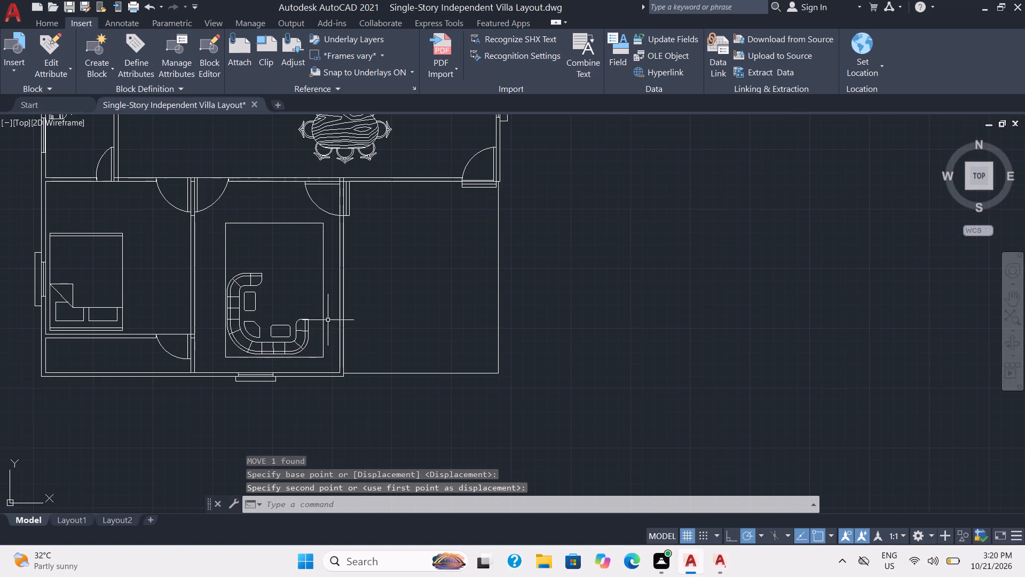
left_click(314, 348)
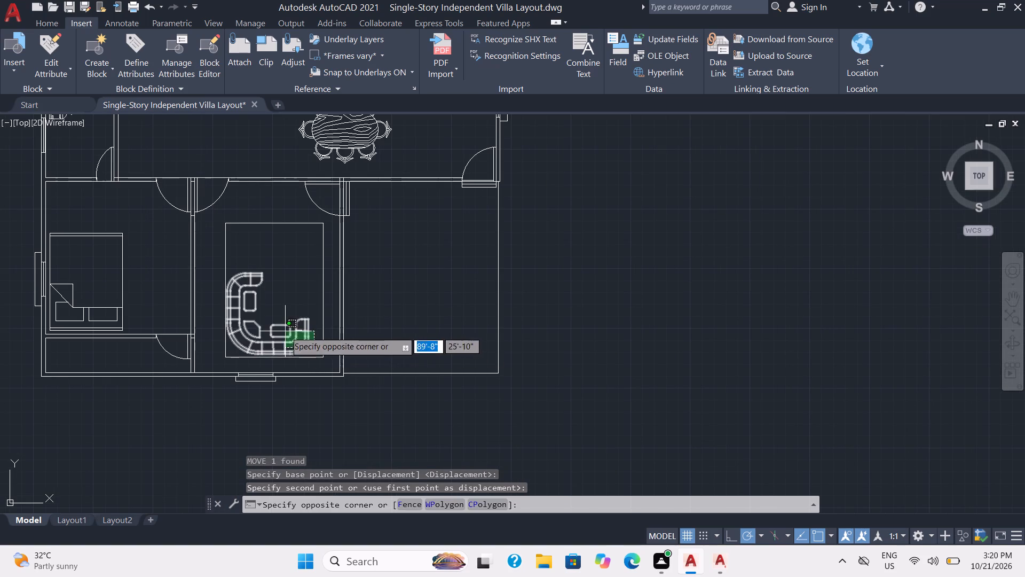
left_click(277, 324)
key("s")
key("c")
key("Return")
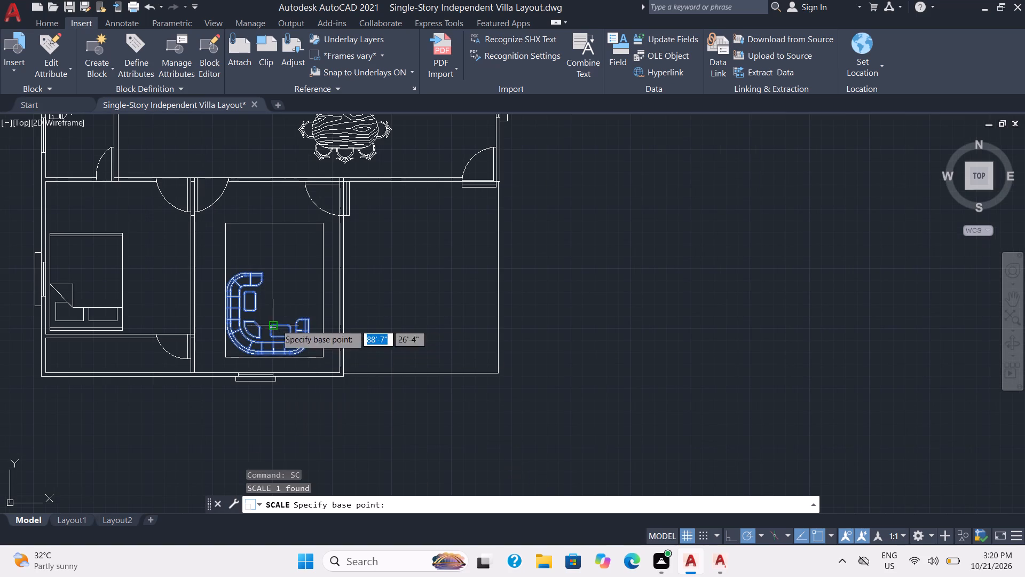
scroll(238, 344, "up", 1)
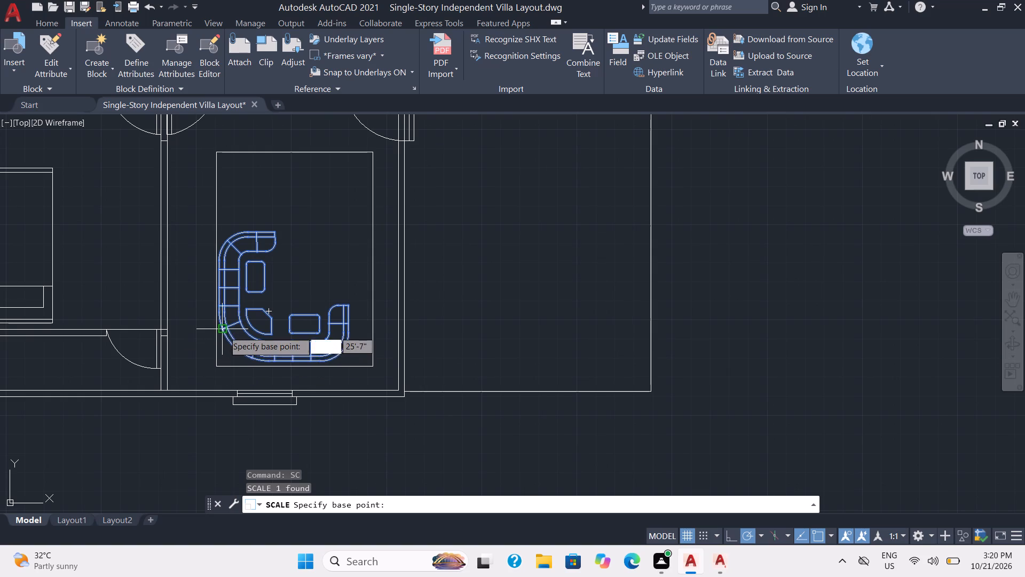
left_click(224, 331)
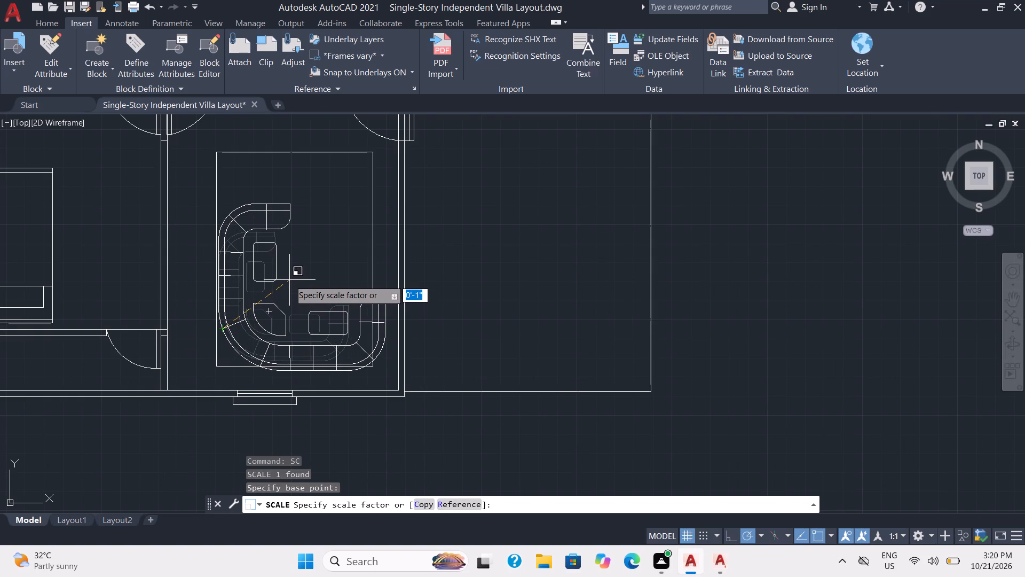
left_click(289, 280)
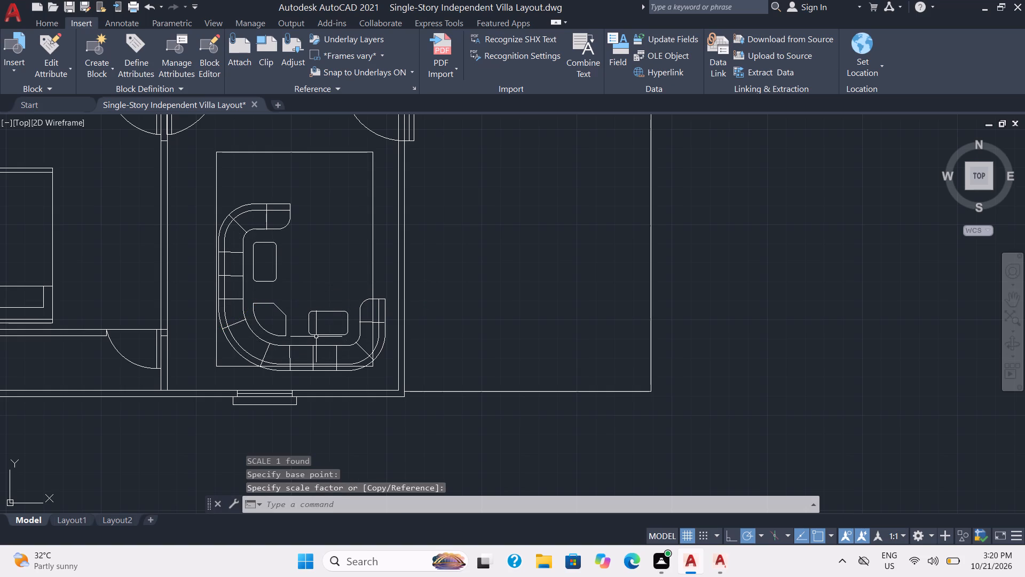
Move the curved sofa slightly west so its west back sits just outside the inner rectangle's west side.
left_click(316, 337)
key("m")
key("Return")
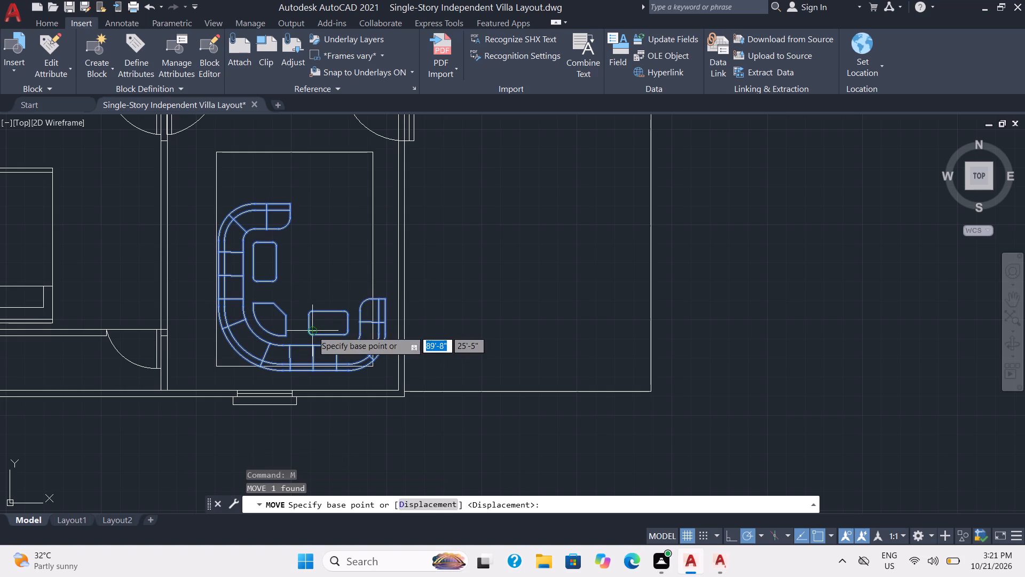
left_click(312, 331)
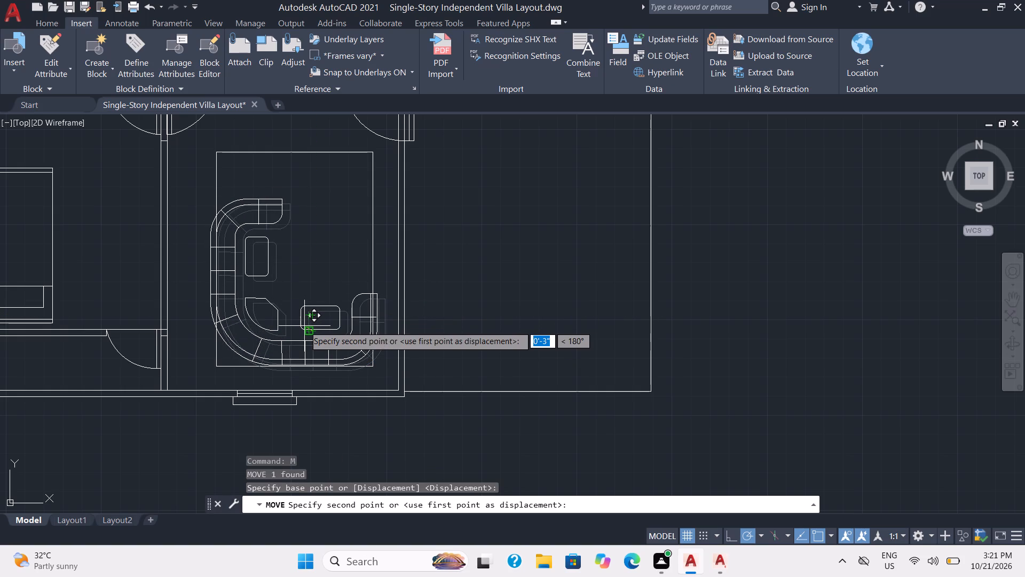
left_click(304, 326)
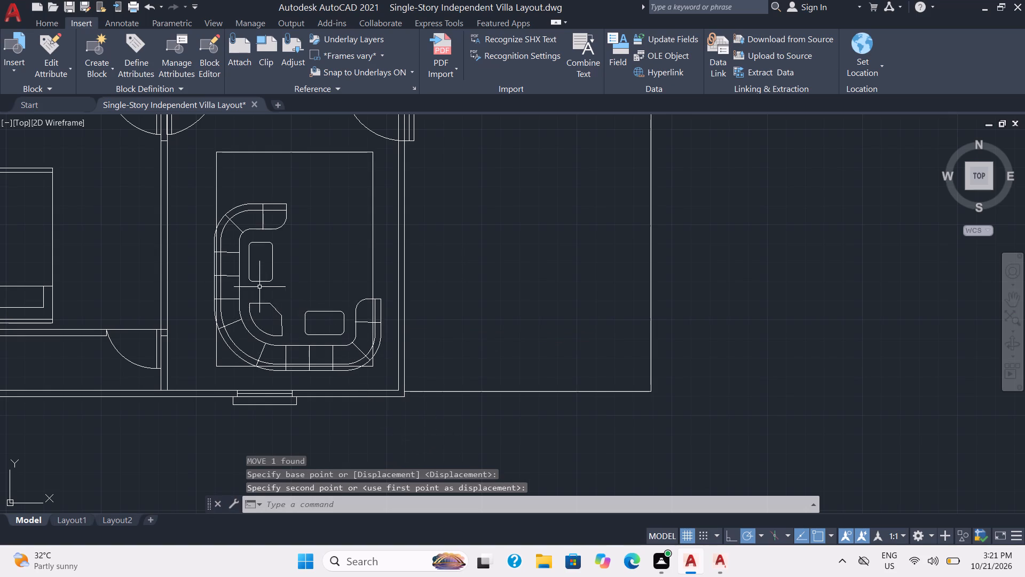
Explode the inner rectangle of the south-central room, with the nearby door arc included in the selection.
left_click(381, 239)
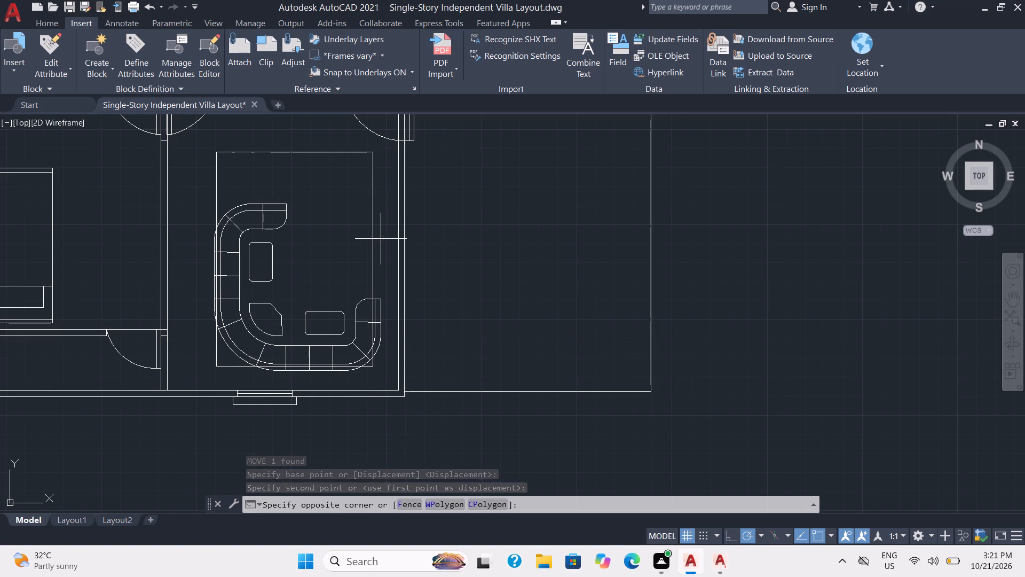
left_click(306, 130)
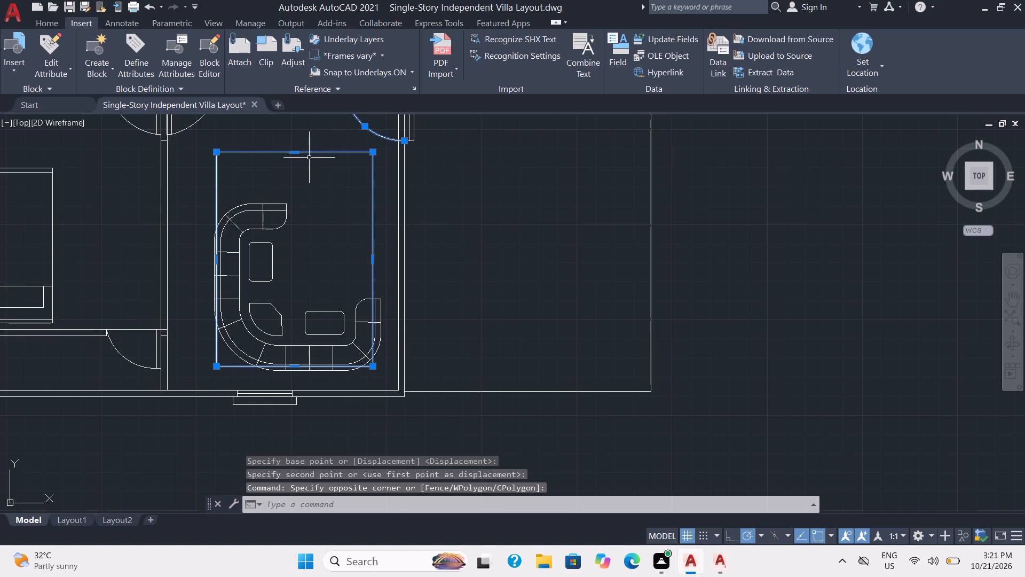
key("x")
key("Return")
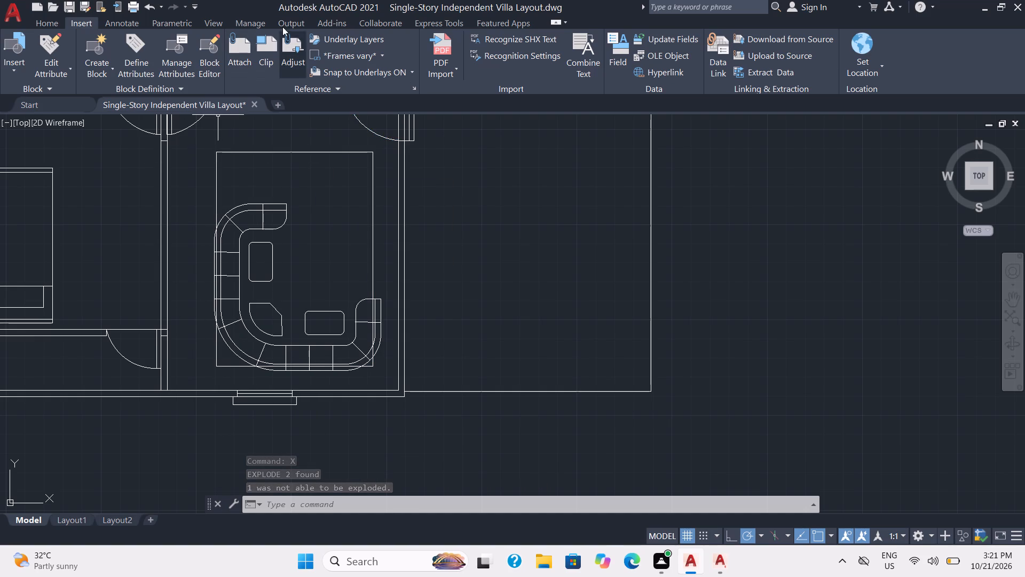
Trim away the parts of the former rectangle's west line that run through the sofa.
left_click(46, 22)
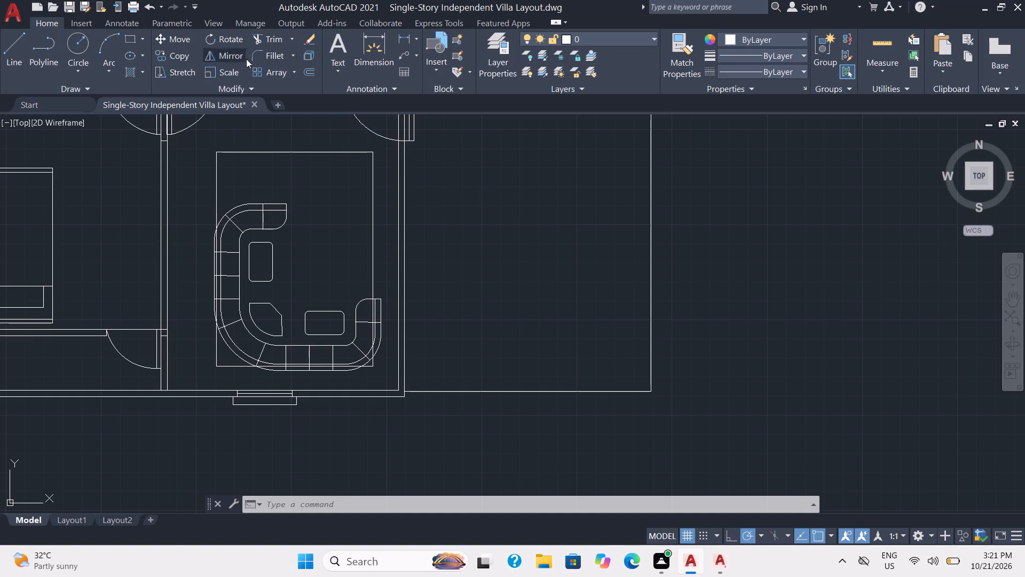
left_click(261, 39)
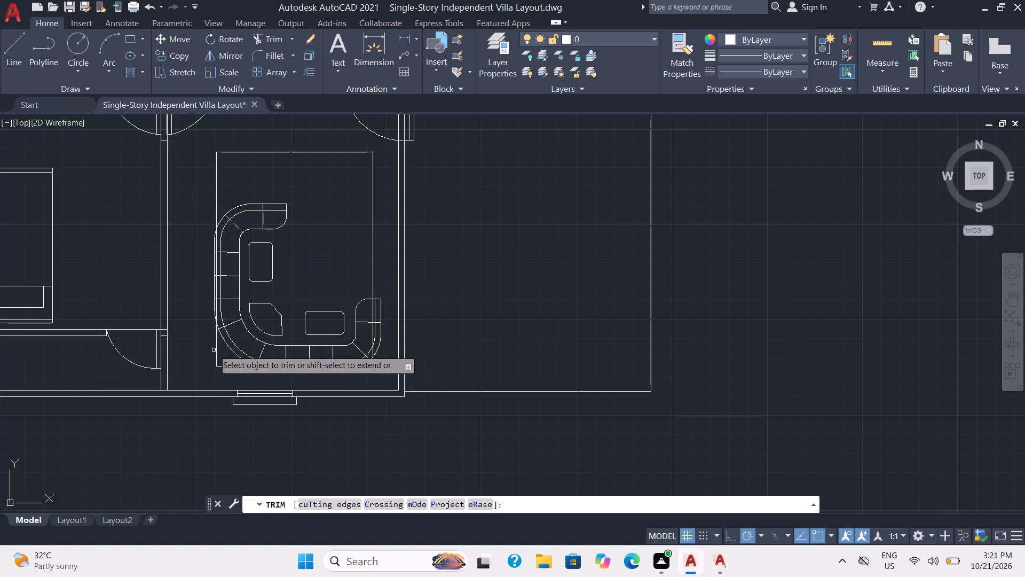
scroll(220, 354, "up", 2)
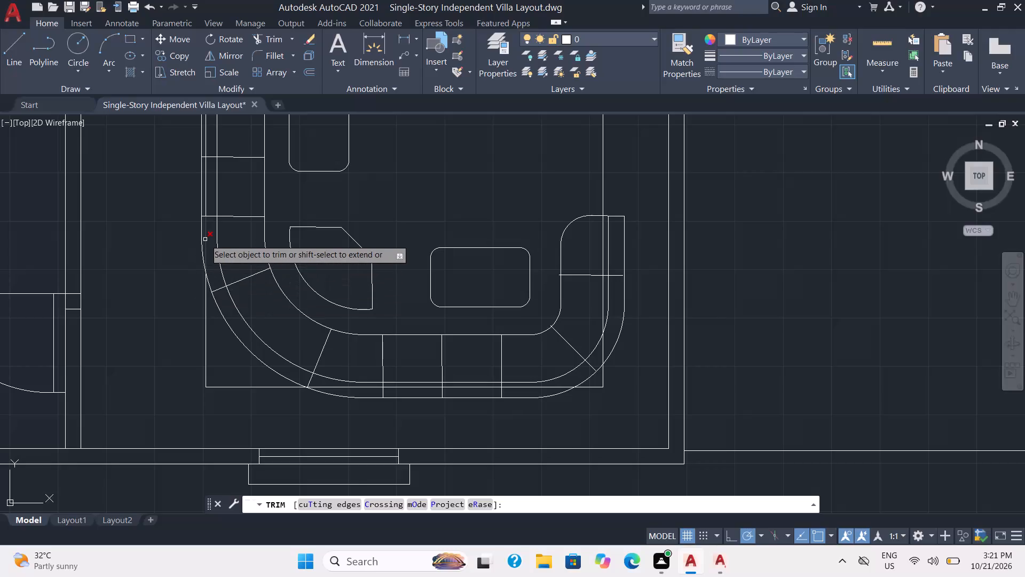
left_click(206, 239)
left_click(207, 202)
middle_click_drag(207, 198, 238, 370)
left_click(237, 302)
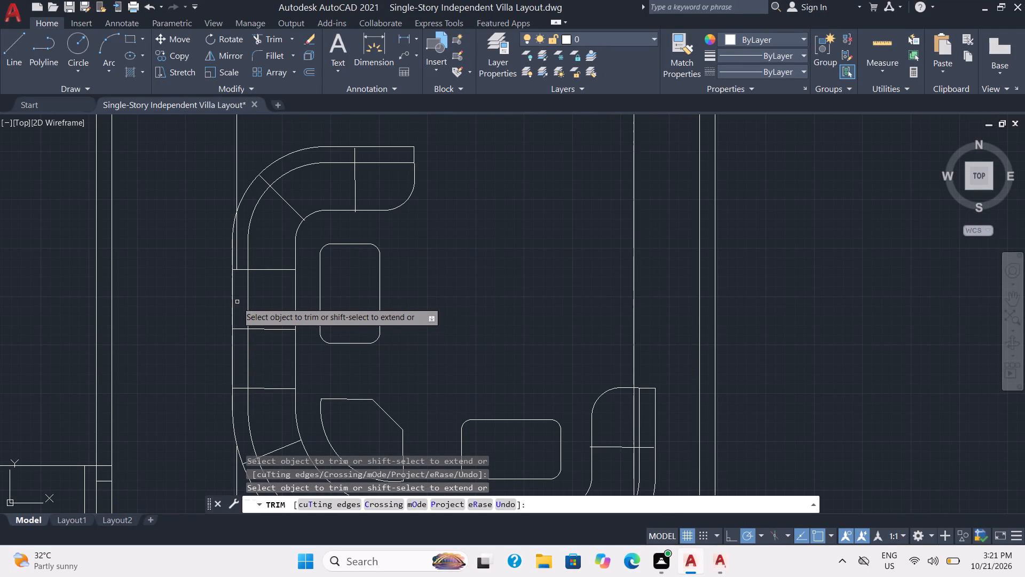
left_click(237, 251)
scroll(390, 300, "down", 2)
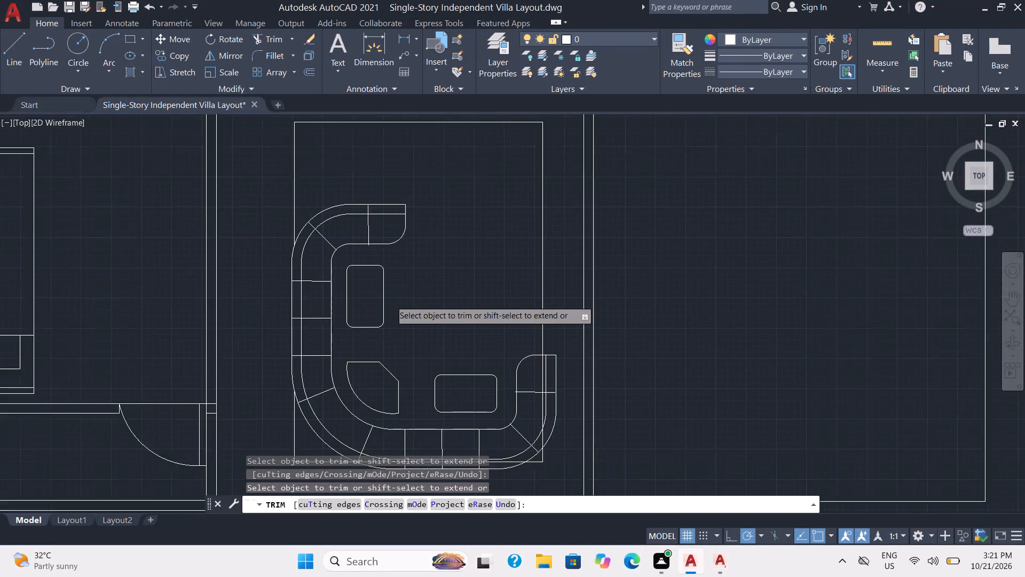
Trim away the parts of the former rectangle's south line that run through the sofa's backrest.
middle_click_drag(411, 292, 350, 216)
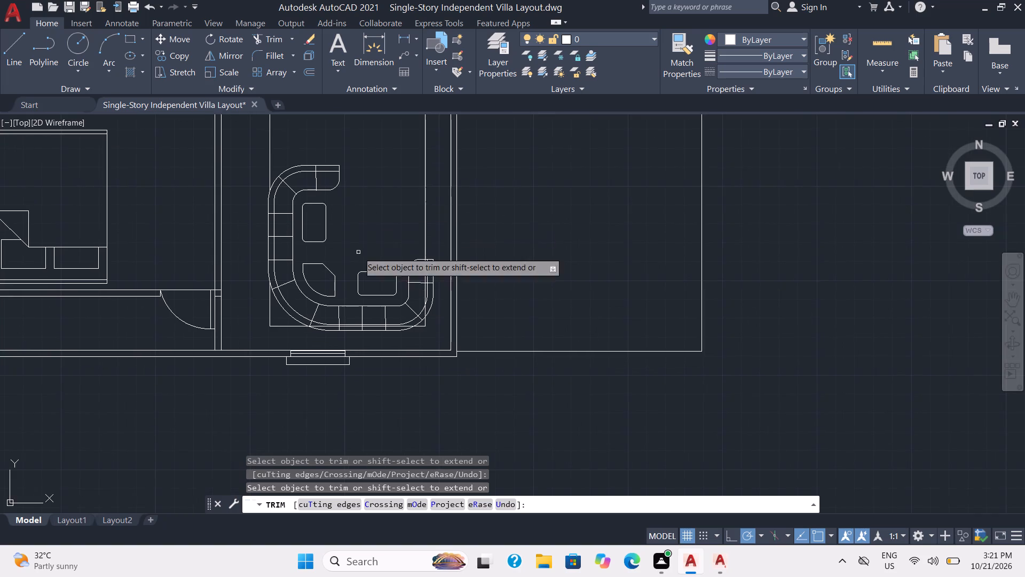
scroll(362, 272, "up", 1)
middle_click_drag(368, 303, 354, 240)
scroll(353, 240, "up", 2)
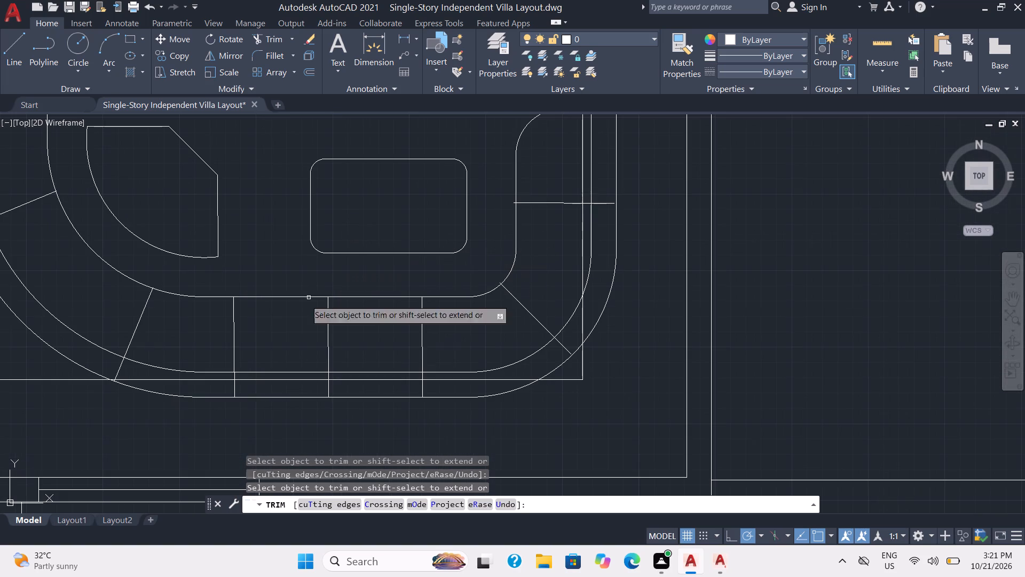
left_click(184, 380)
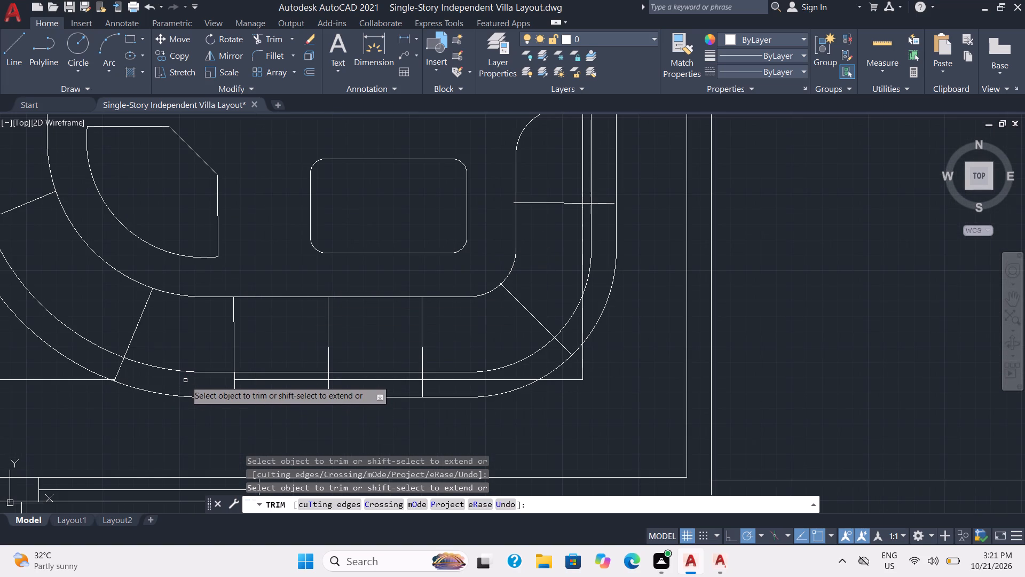
left_click(259, 380)
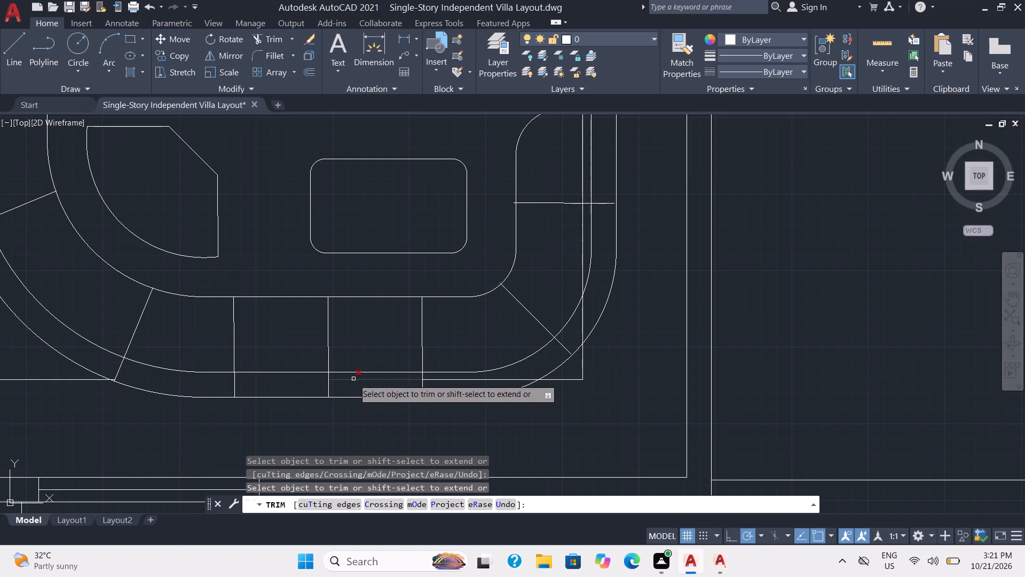
left_click(353, 379)
left_click(472, 381)
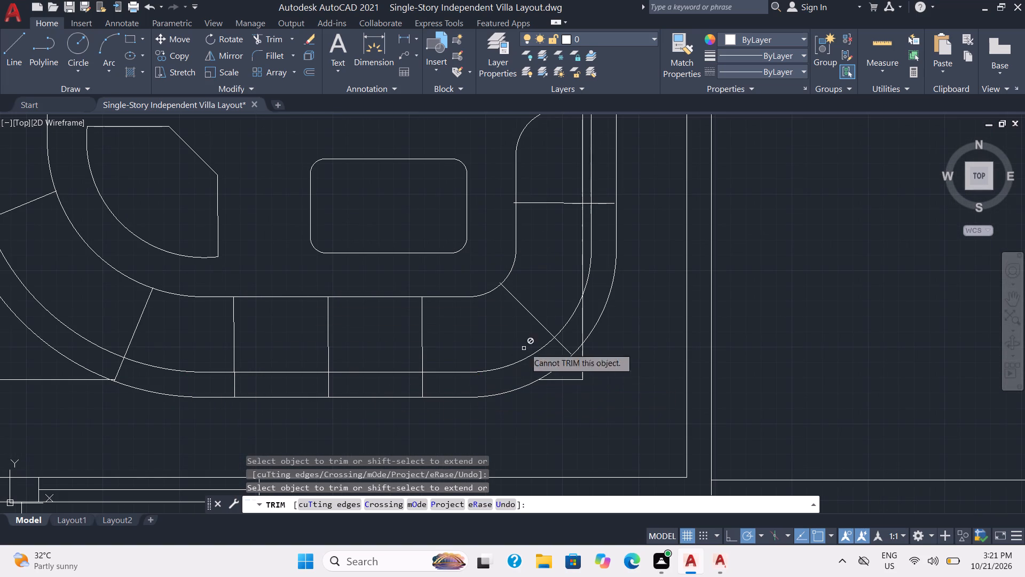
Trim away the parts of the former rectangle's east line that run through the sofa's east arm, and finish trimming.
left_click(581, 318)
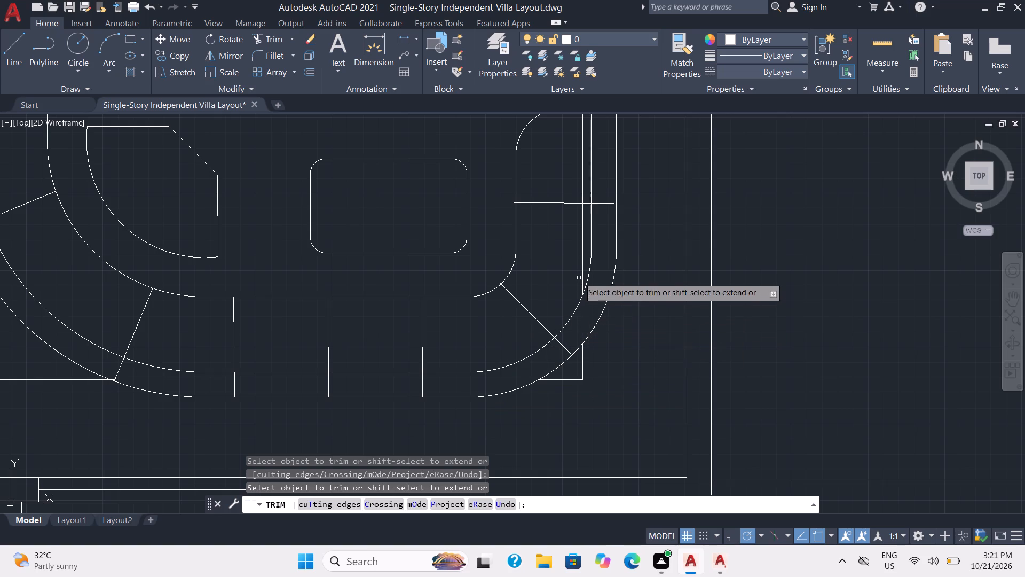
left_click(581, 264)
scroll(574, 248, "down", 1)
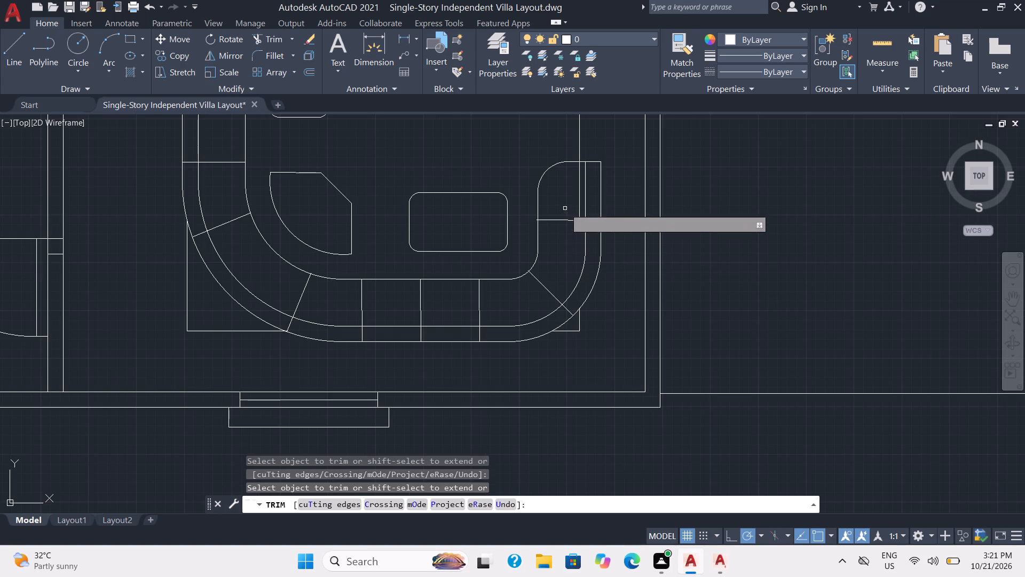
left_click(580, 197)
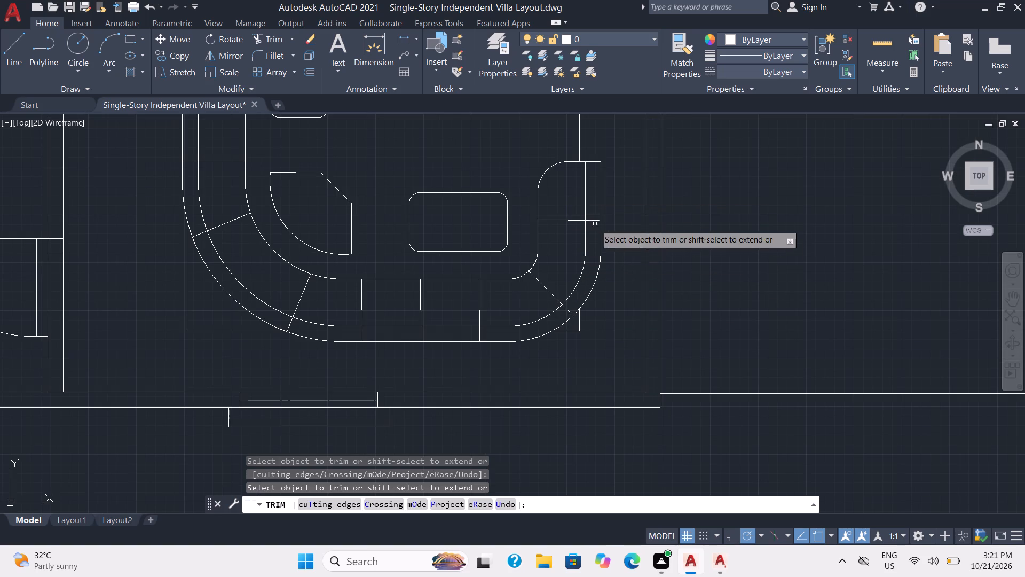
scroll(614, 290, "down", 2)
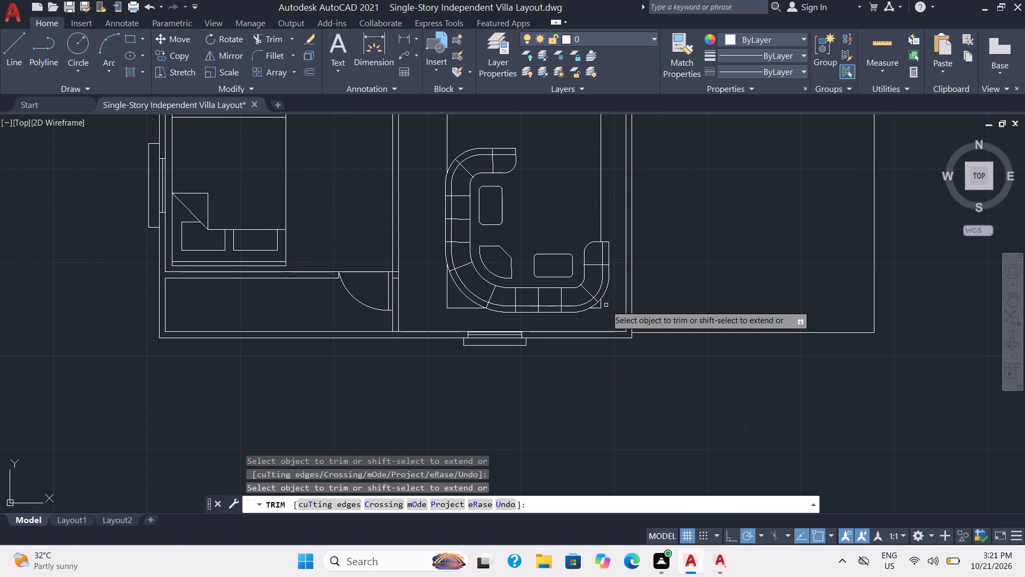
scroll(605, 306, "down", 1)
middle_click_drag(551, 220, 452, 259)
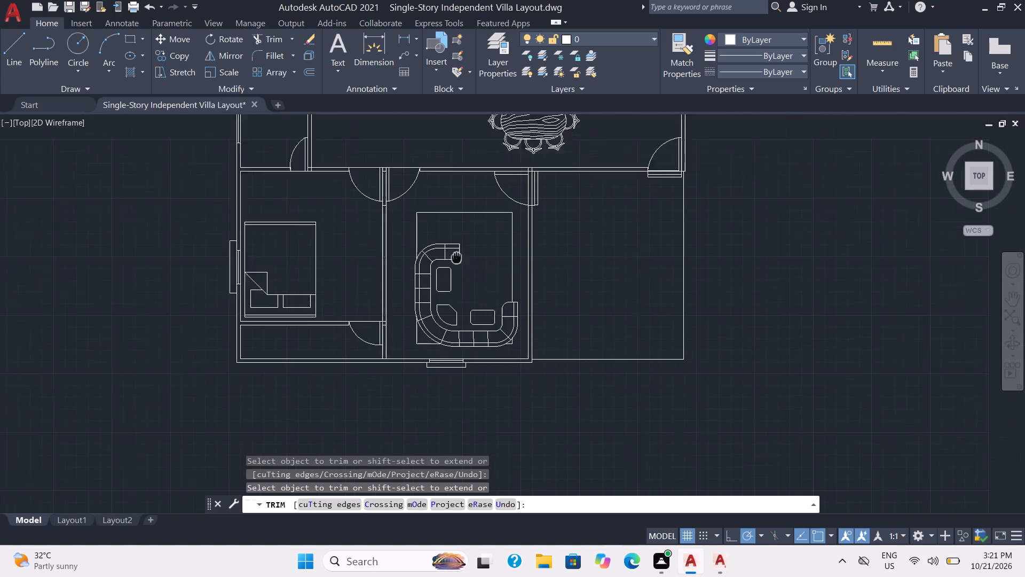
middle_click_drag(452, 259, 399, 277)
scroll(436, 298, "up", 1)
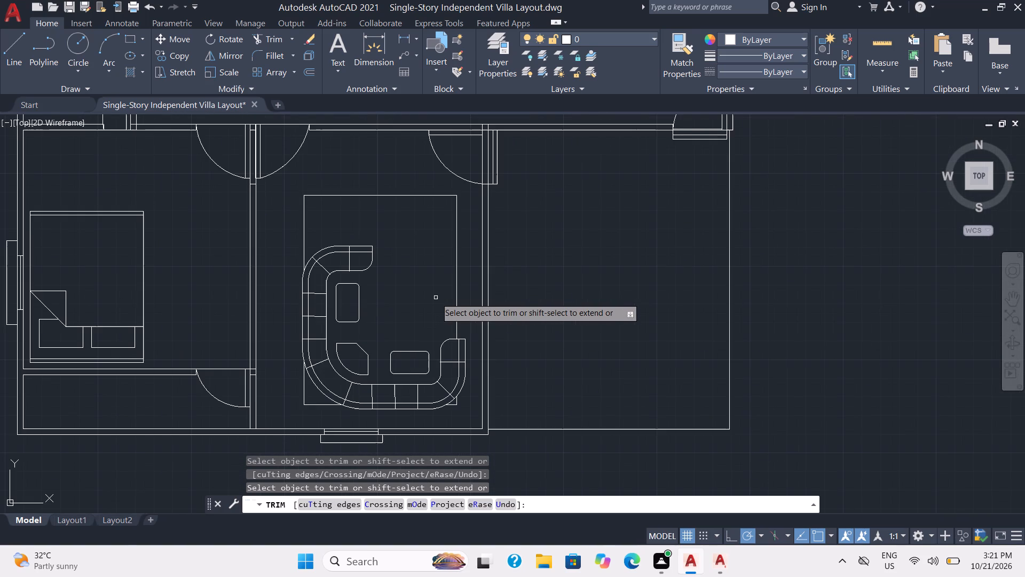
middle_click_drag(436, 298, 495, 286)
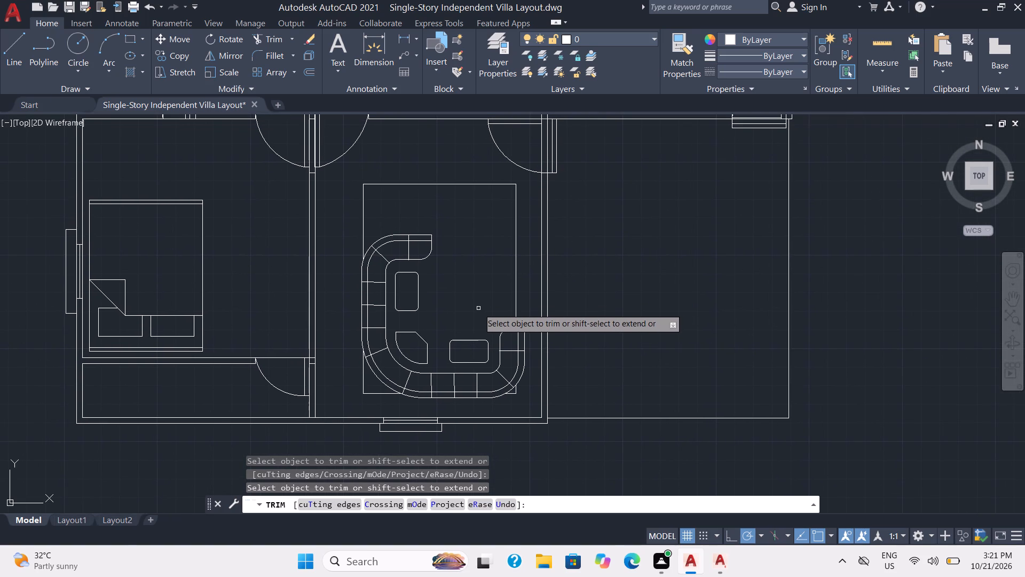
key("Escape")
Insert the complete dining_tables_2 library drawing as a block in the empty area east of the villa plan.
scroll(482, 306, "down", 1)
scroll(604, 302, "down", 1)
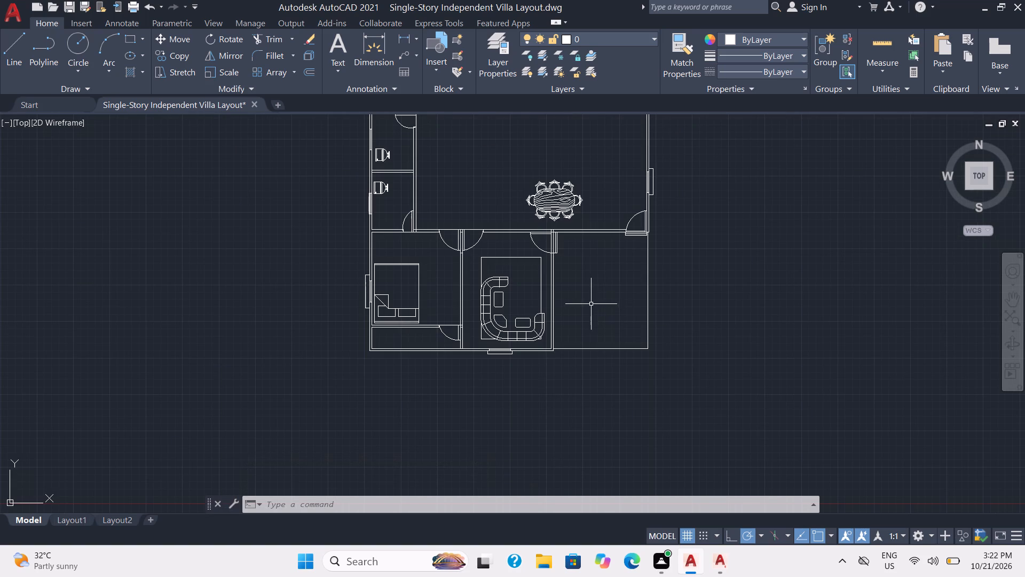
middle_click_drag(639, 299, 663, 392)
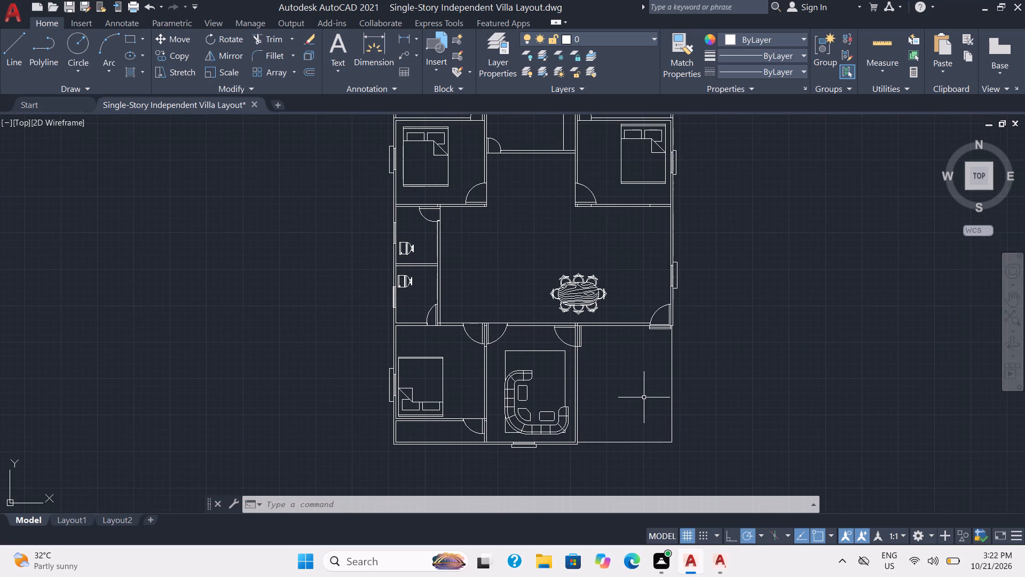
scroll(643, 397, "up", 1)
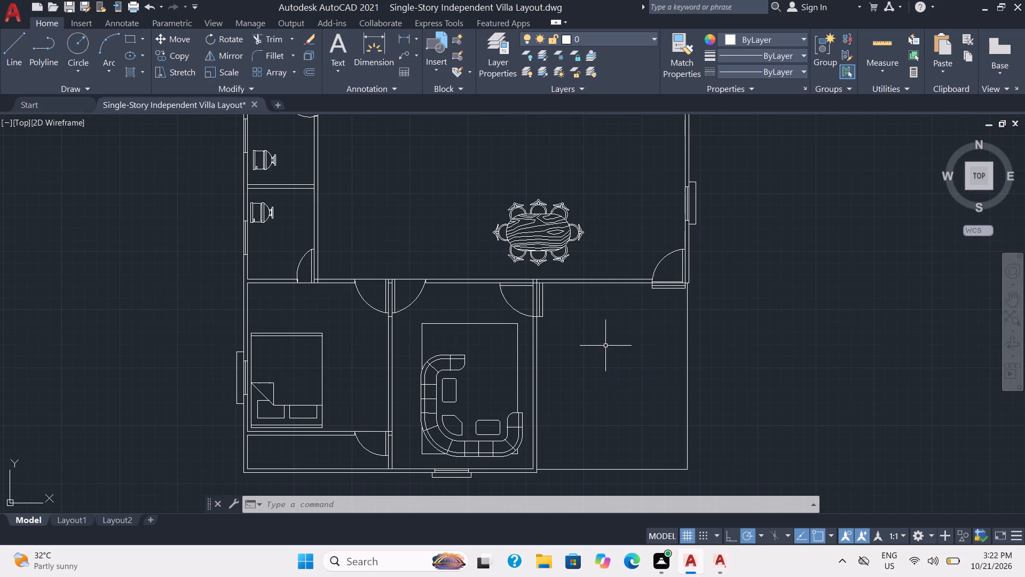
middle_click_drag(609, 342, 740, 427)
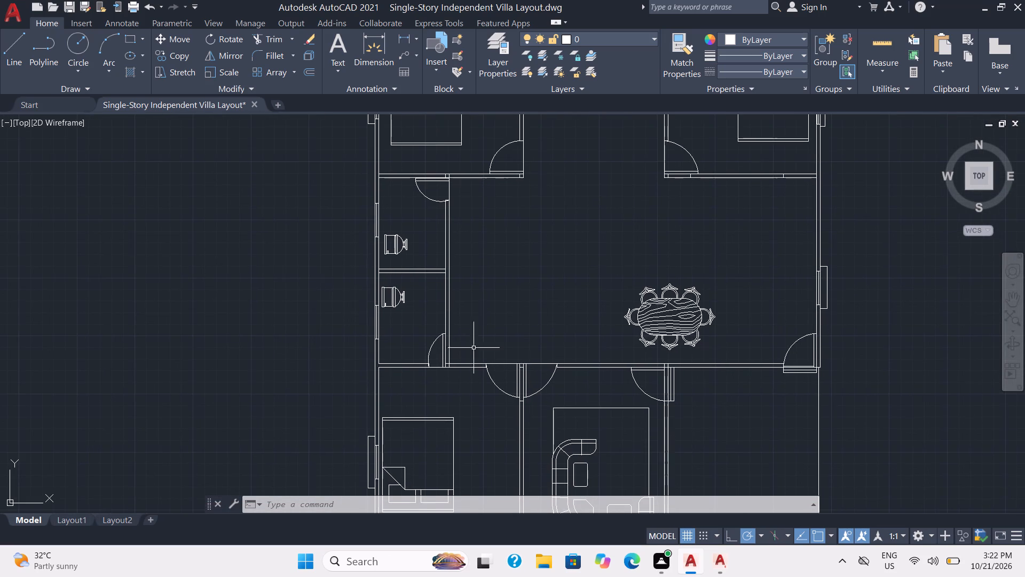
scroll(489, 337, "up", 1)
middle_click_drag(489, 334, 596, 381)
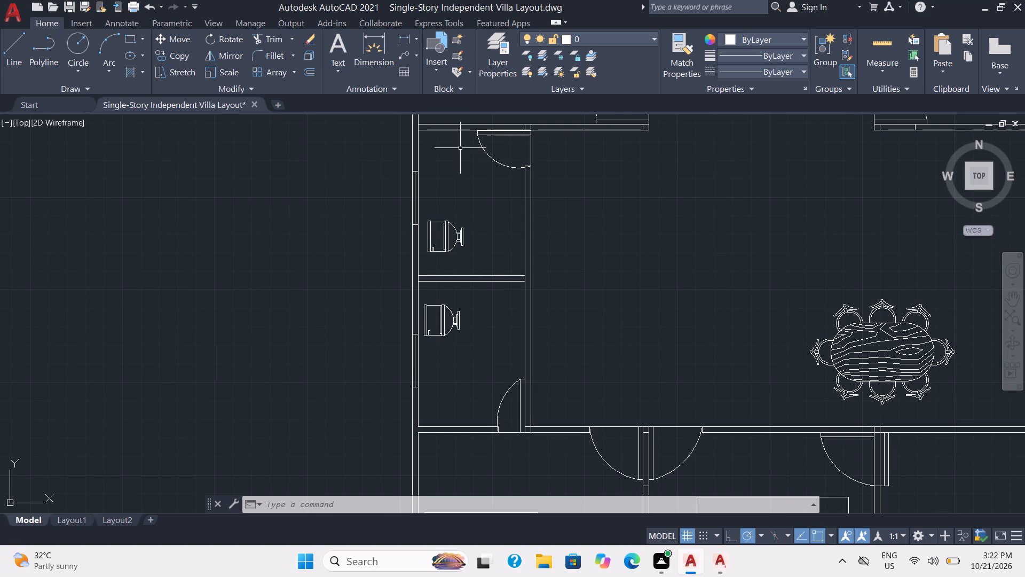
left_click(84, 24)
left_click(12, 62)
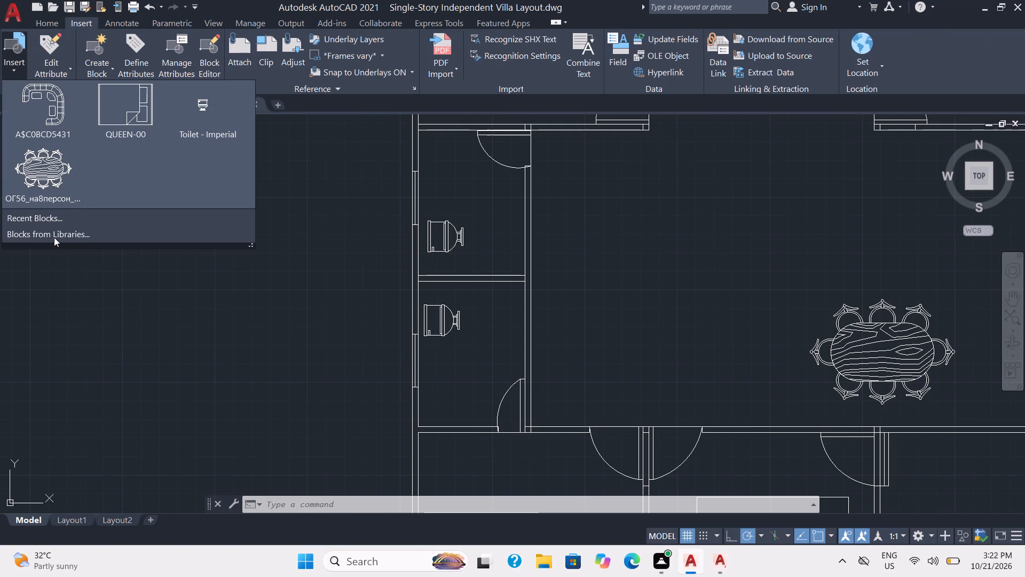
left_click(53, 237)
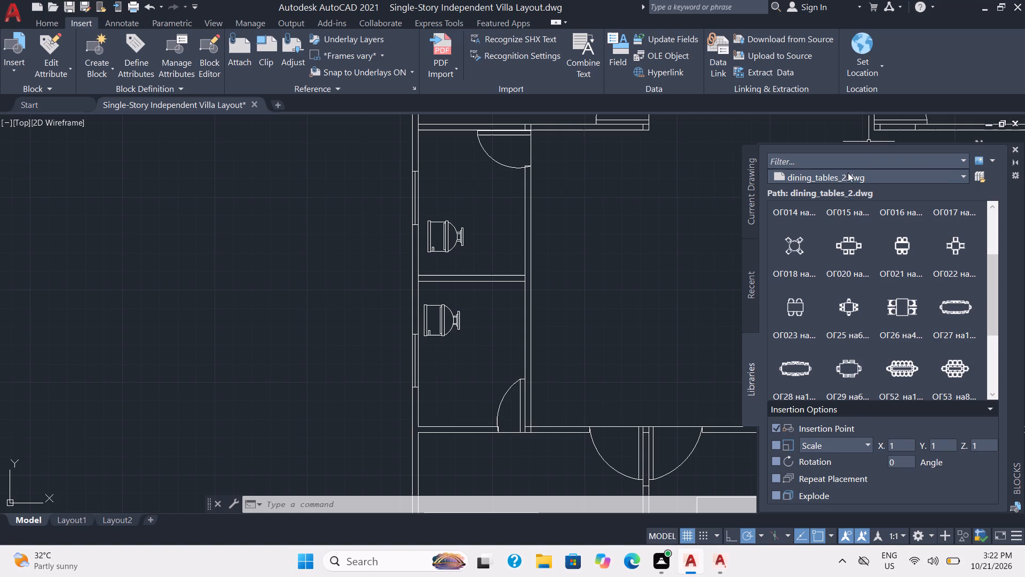
scroll(879, 277, "up", 7)
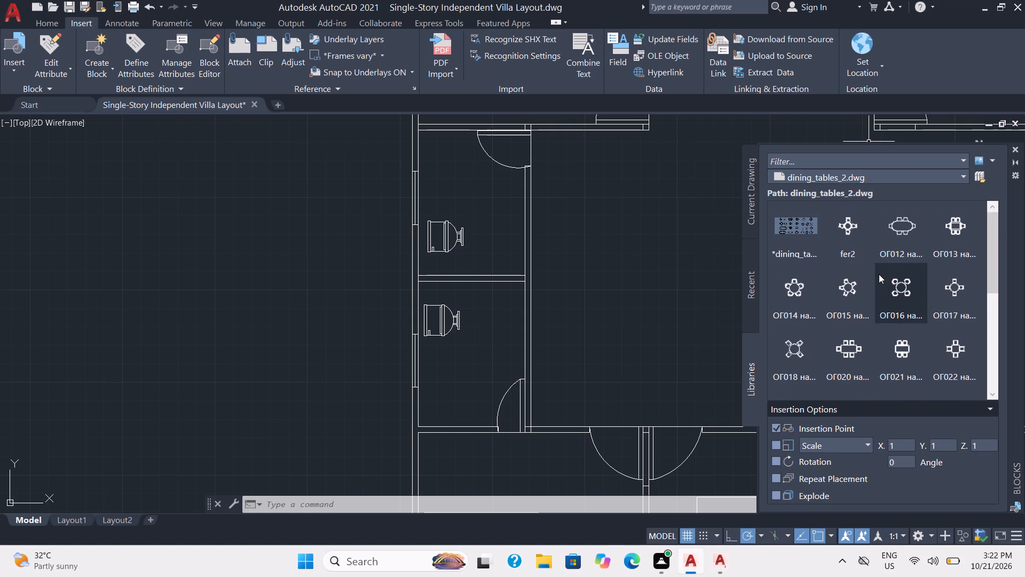
scroll(879, 274, "up", 2)
left_click(800, 235)
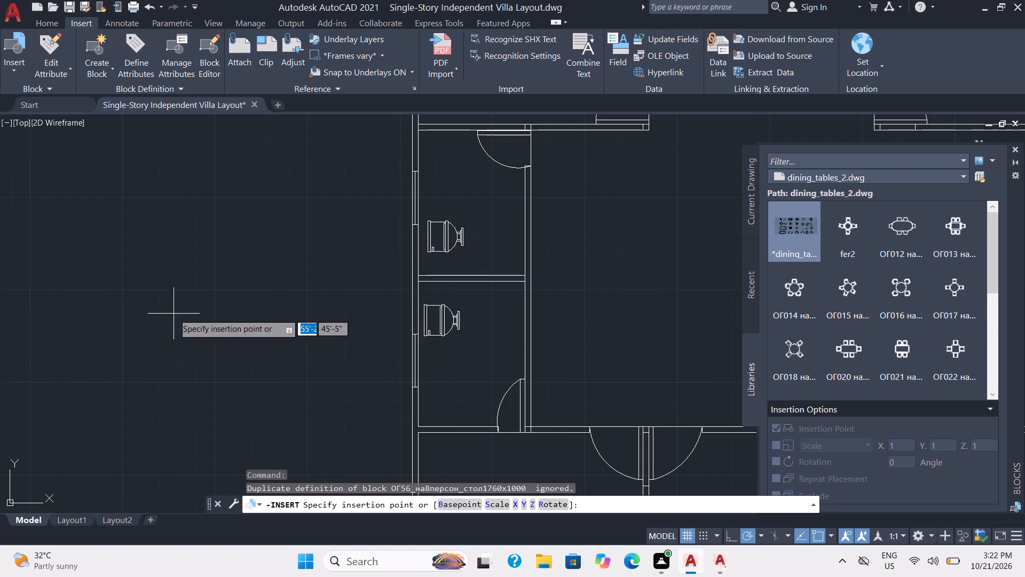
scroll(85, 323, "down", 5)
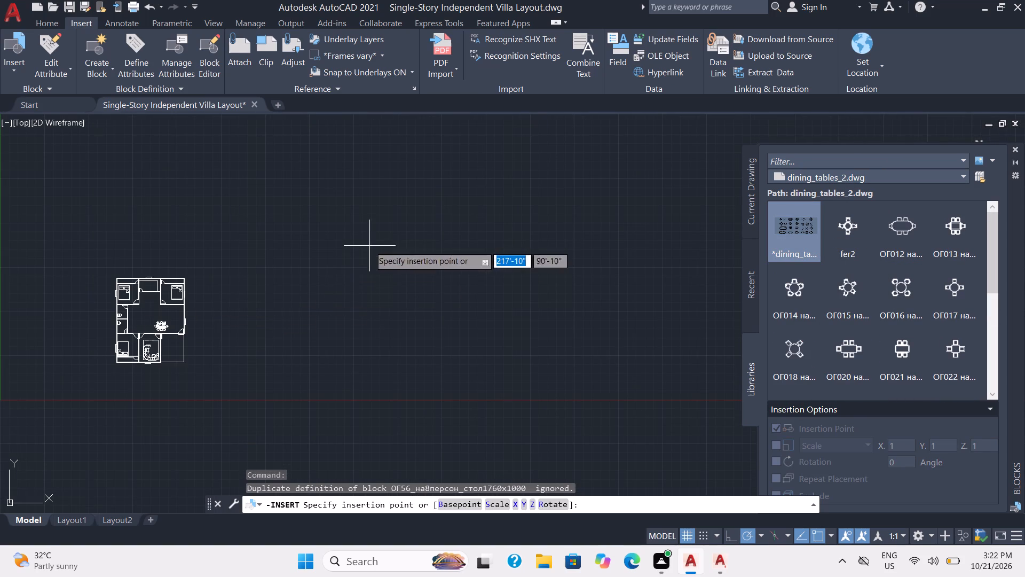
left_click(207, 332)
scroll(312, 357, "up", 2)
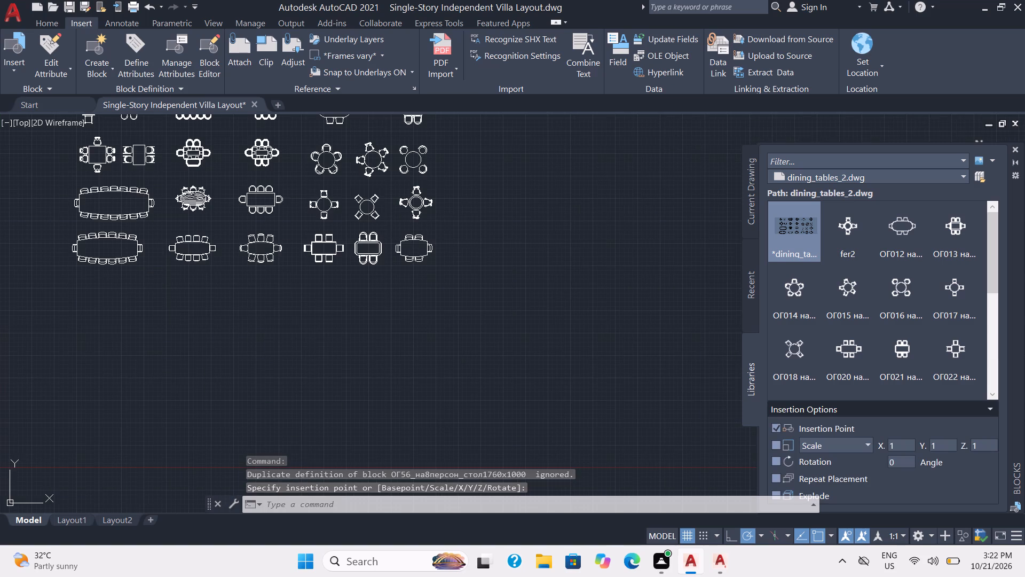
scroll(311, 337, "down", 2)
scroll(311, 337, "up", 3)
scroll(308, 315, "down", 1)
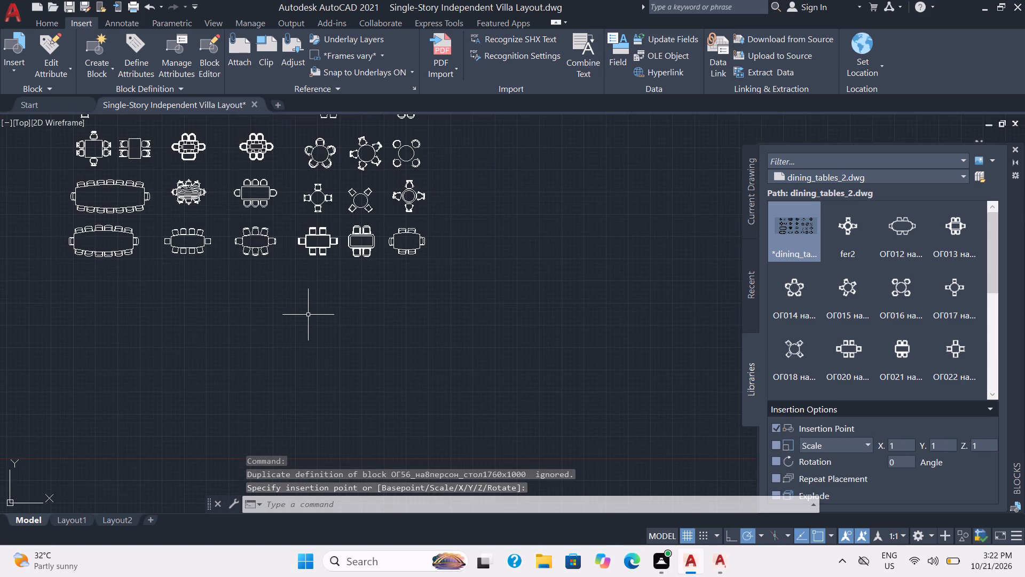
Insert the complete kitchen_appliances library drawing as a block in the empty area east of the dining tables.
scroll(308, 315, "down", 1)
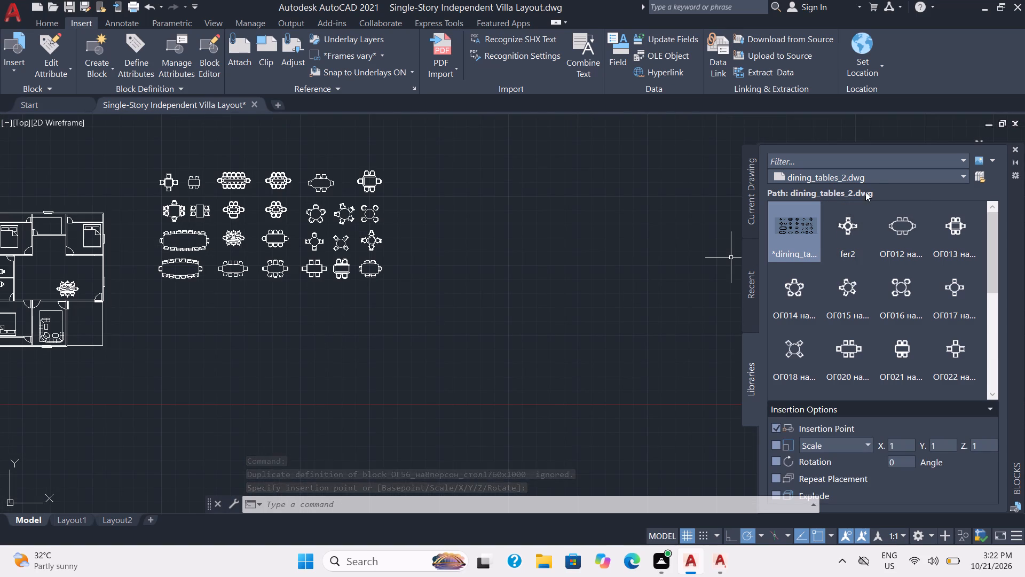
left_click(879, 174)
left_click(845, 206)
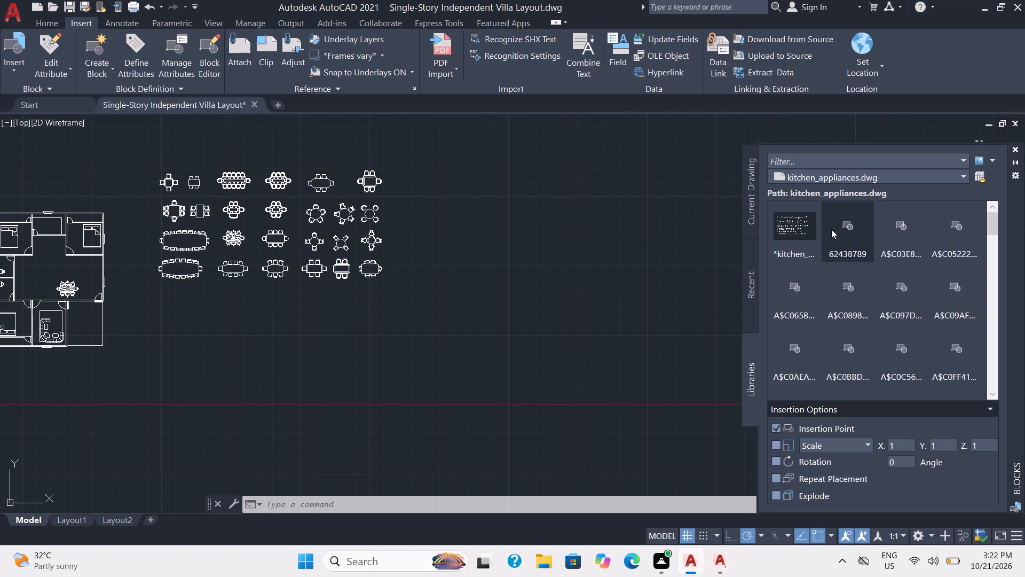
left_click(790, 238)
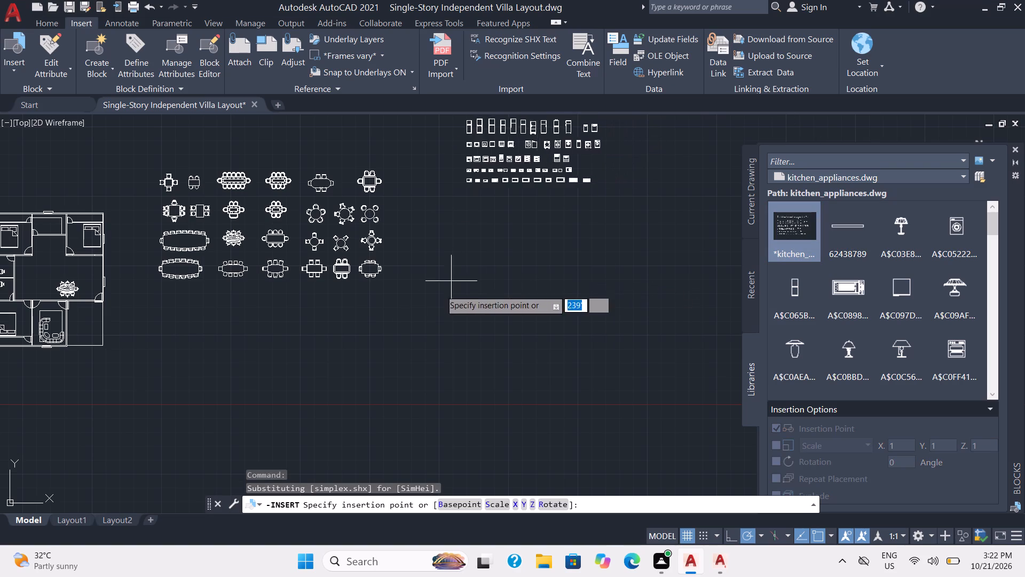
left_click(407, 353)
Explode the inserted kitchen appliances block into its individual items.
left_click(598, 267)
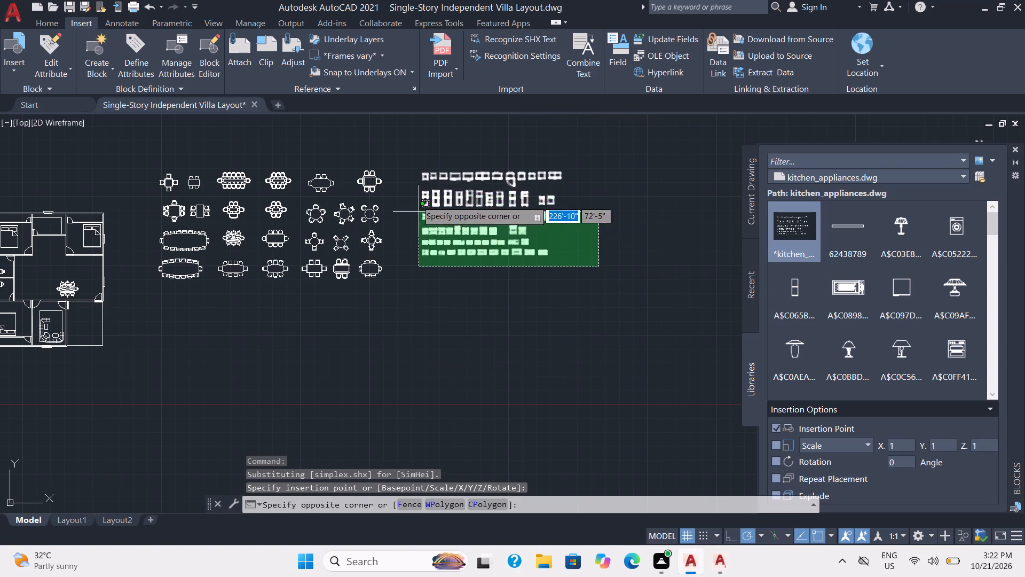
left_click(414, 161)
key("x")
key("Return")
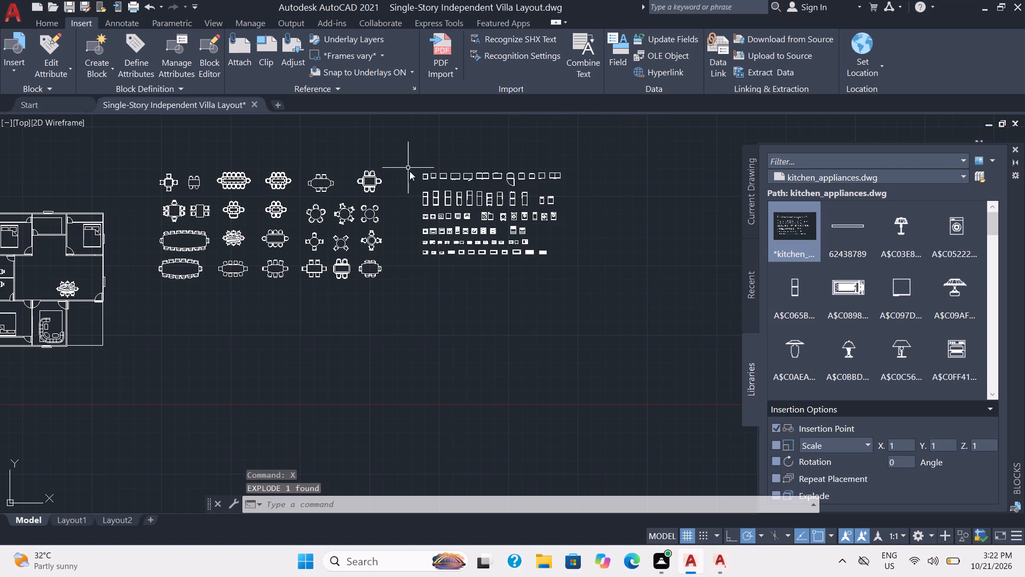
Copy the westernmost square basin from the exploded appliances into the villa's south toilet room, between the toilet and the room's south wall.
scroll(442, 225, "up", 4)
scroll(403, 276, "up", 2)
scroll(405, 254, "down", 2)
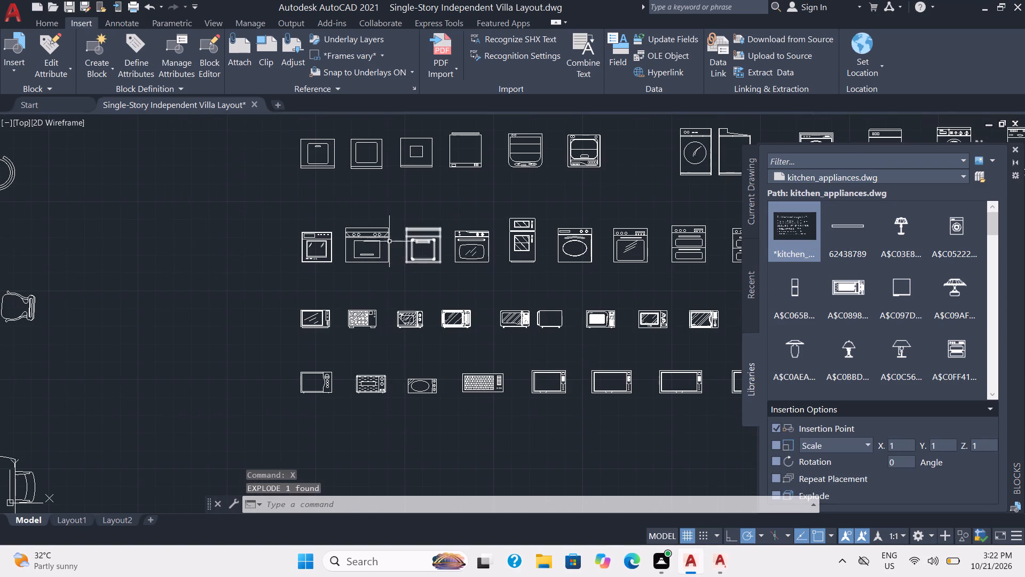
left_click(332, 192)
left_click(309, 132)
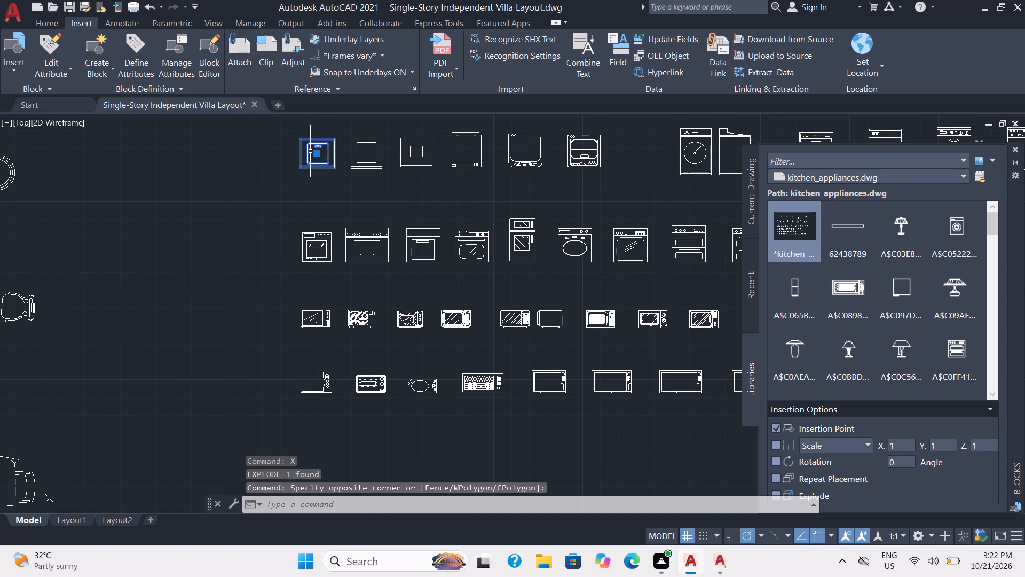
key("c")
key("o")
key("Return")
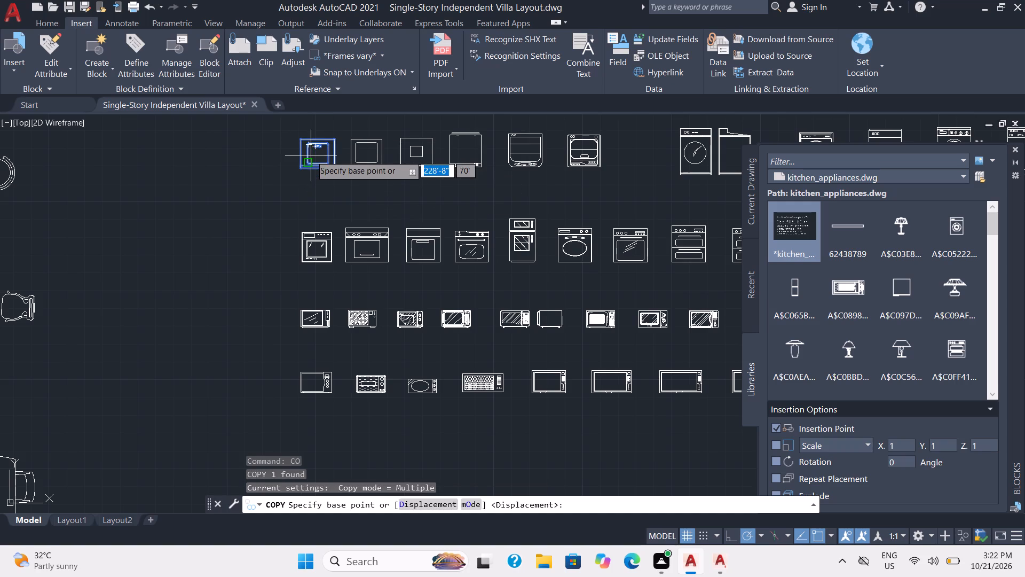
left_click(318, 145)
scroll(203, 249, "down", 3)
middle_click_drag(182, 283, 464, 217)
middle_click_drag(156, 282, 470, 242)
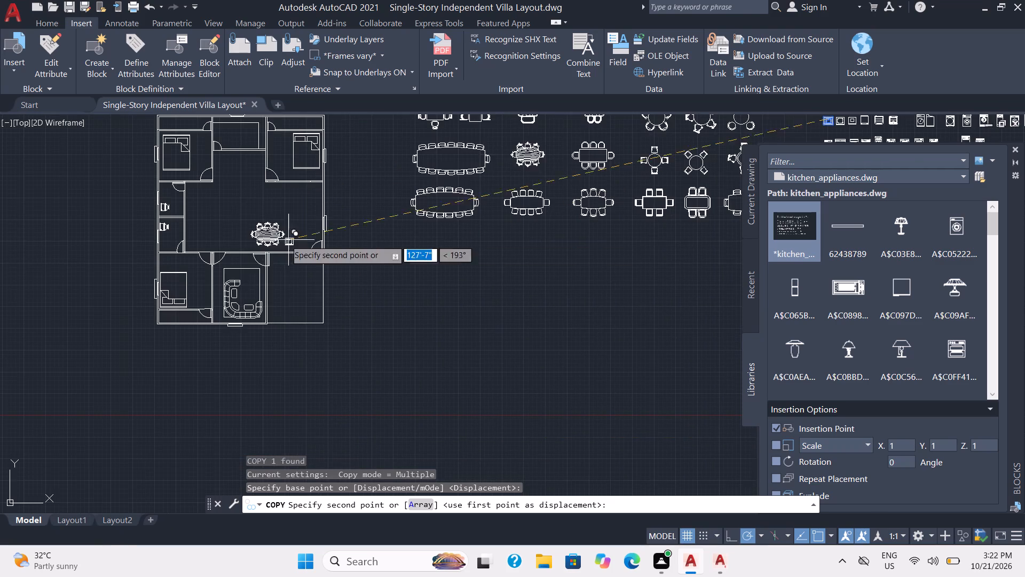
scroll(230, 228, "up", 1)
middle_click_drag(214, 228, 448, 260)
scroll(326, 276, "up", 1)
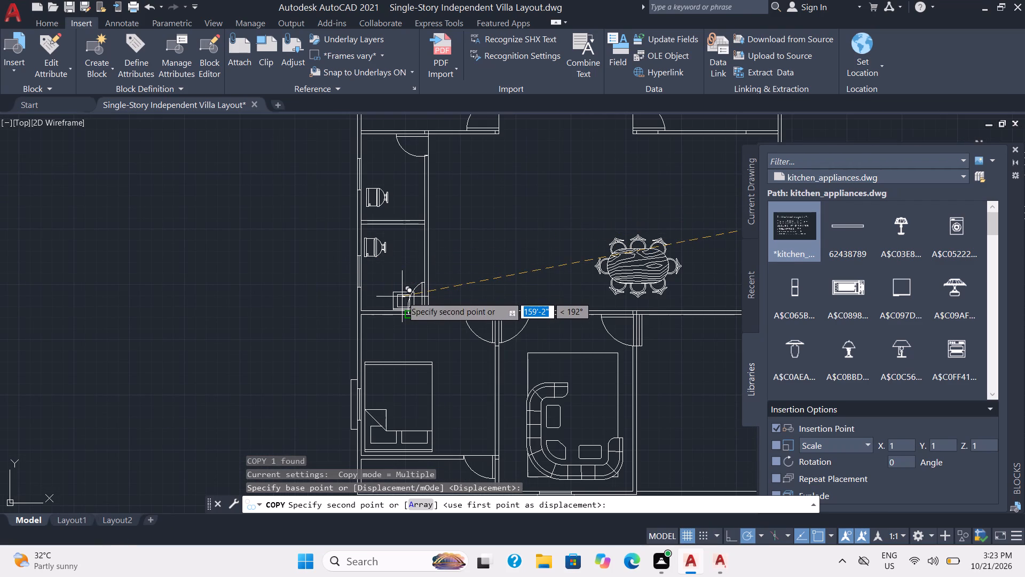
scroll(401, 291, "up", 1)
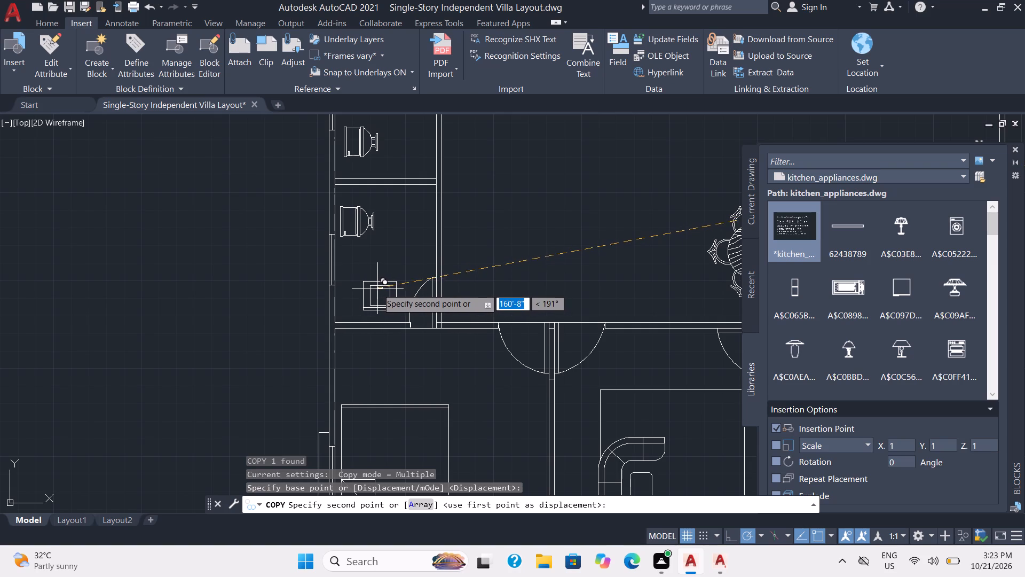
left_click(376, 274)
Place a second copy of the square basin in the north toilet room, between the toilet and the door, and finish copying.
scroll(378, 249, "down", 2)
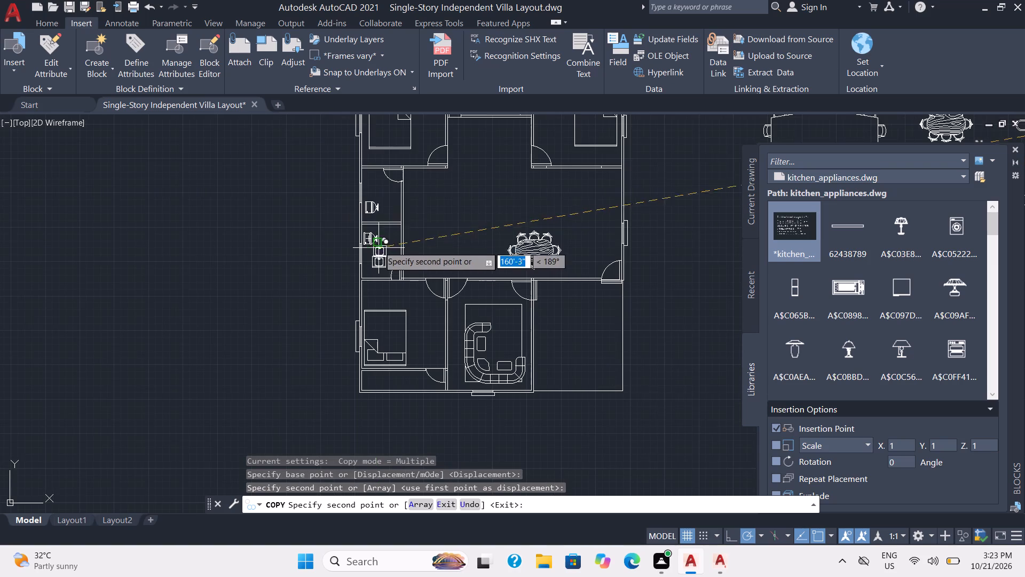
scroll(382, 186, "up", 2)
scroll(381, 186, "down", 1)
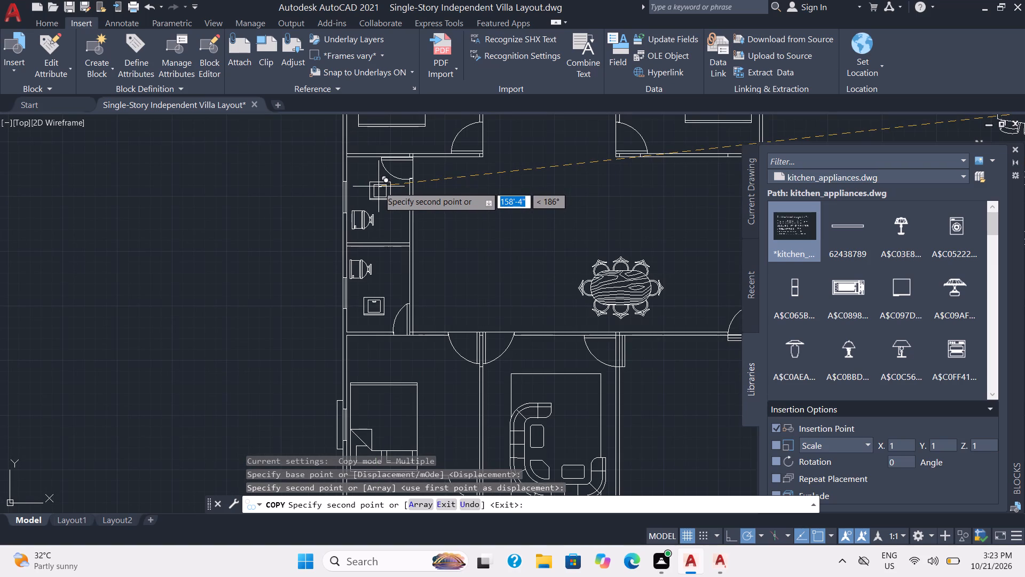
left_click(376, 186)
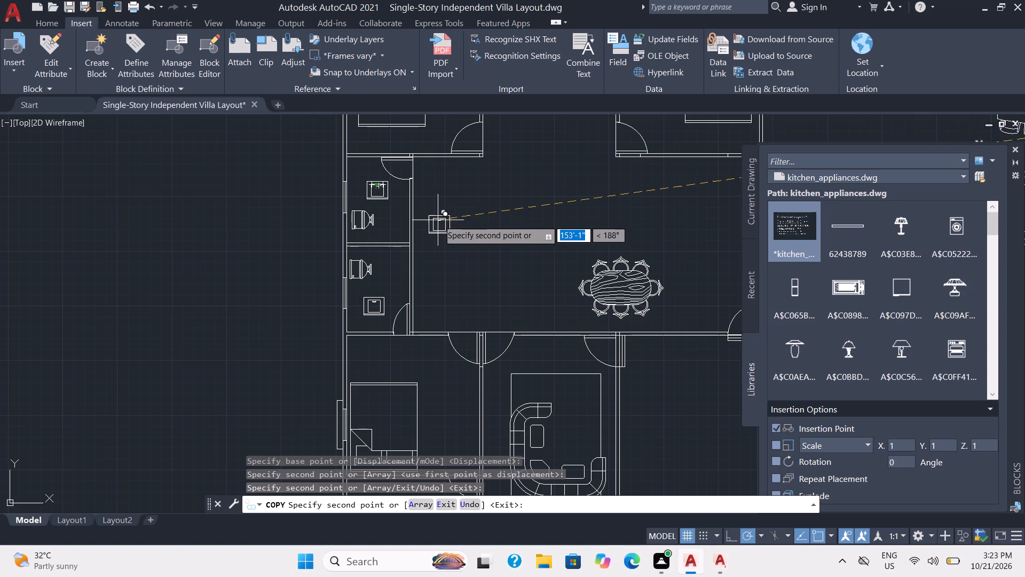
key("Escape")
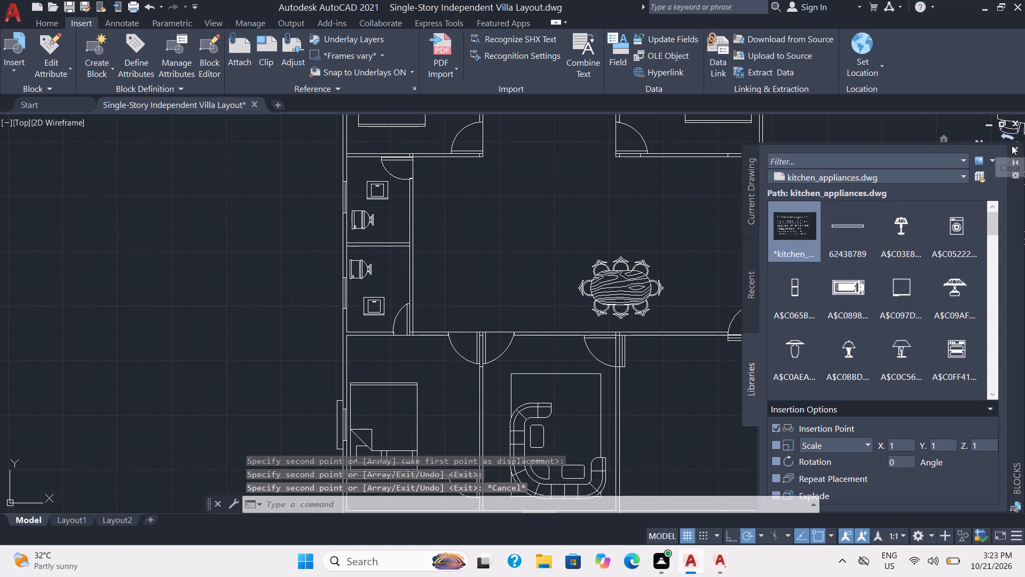
Close the Blocks palette and erase the dining tables library block east of the villa plan.
left_click(1013, 149)
scroll(879, 229, "down", 2)
middle_click_drag(878, 230, 453, 386)
left_click(871, 402)
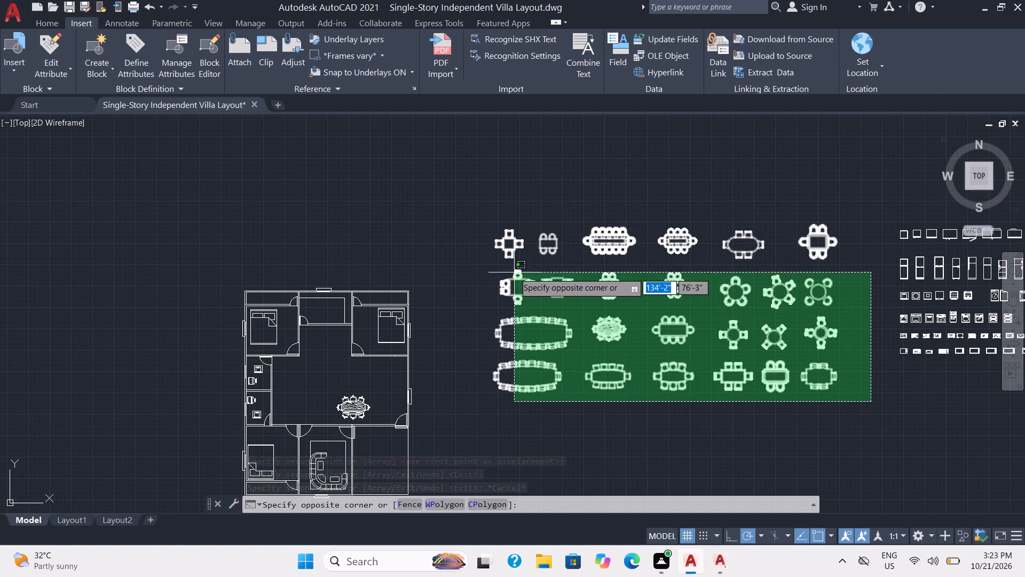
left_click(508, 210)
key("Delete")
Rotate the south toilet room's basin 90° about its southeast corner.
scroll(658, 331, "down", 2)
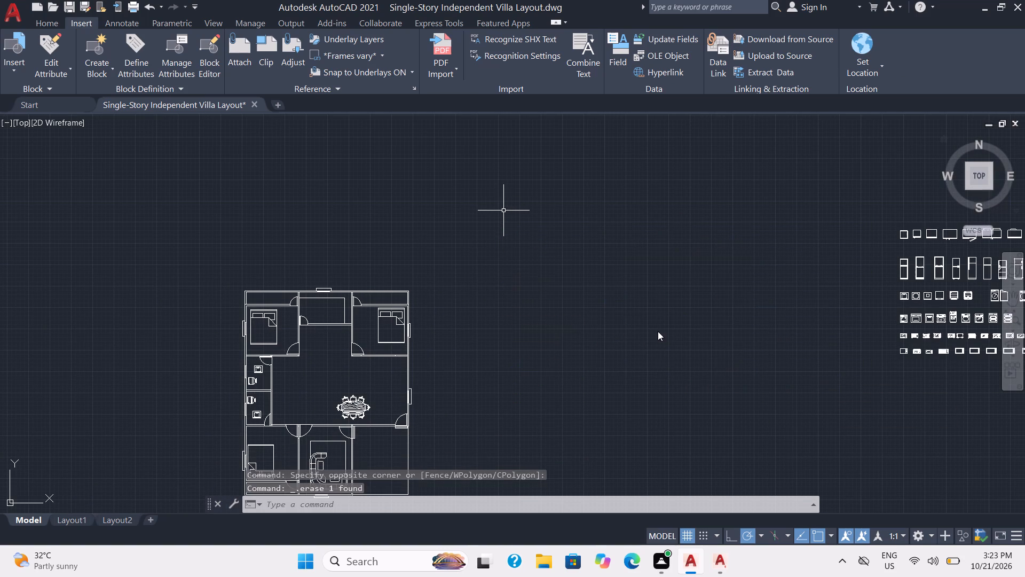
scroll(835, 348, "up", 1)
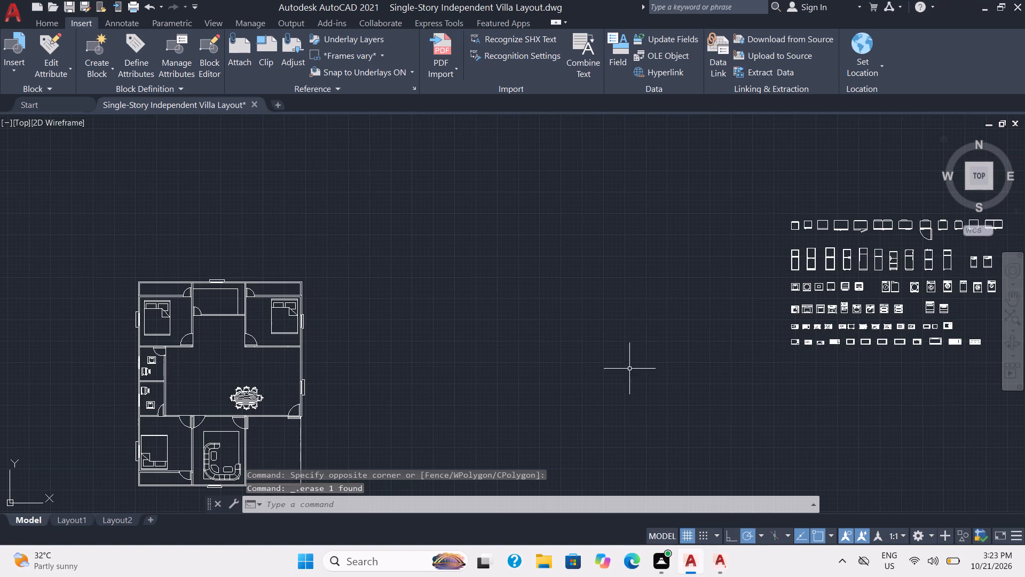
scroll(407, 391, "down", 1)
middle_click_drag(406, 390, 585, 216)
scroll(399, 301, "up", 2)
middle_click_drag(418, 239, 429, 327)
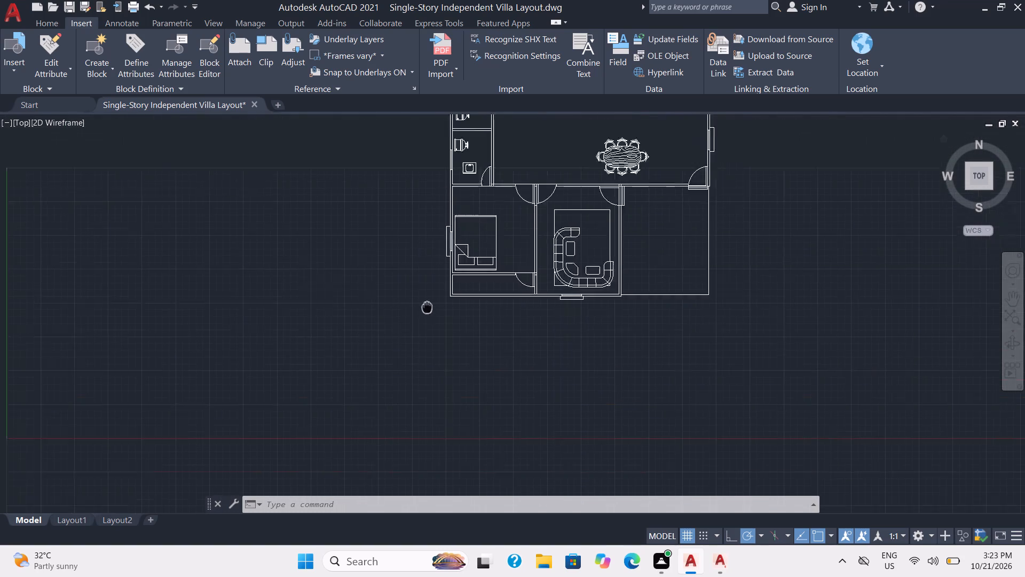
middle_click_drag(429, 327, 461, 450)
scroll(518, 319, "up", 2)
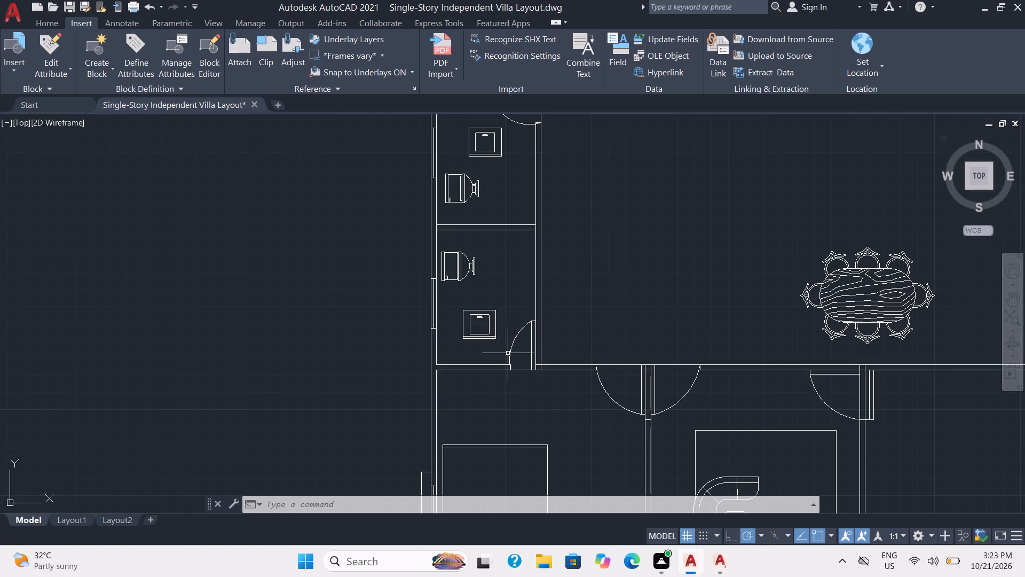
left_click(495, 345)
left_click(456, 303)
key("r")
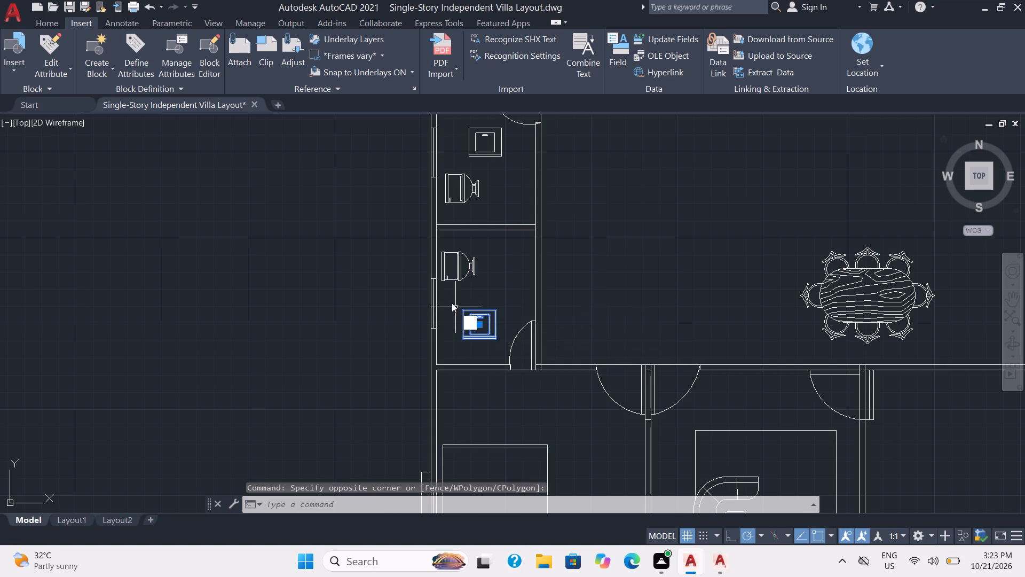
key("o")
key("Return")
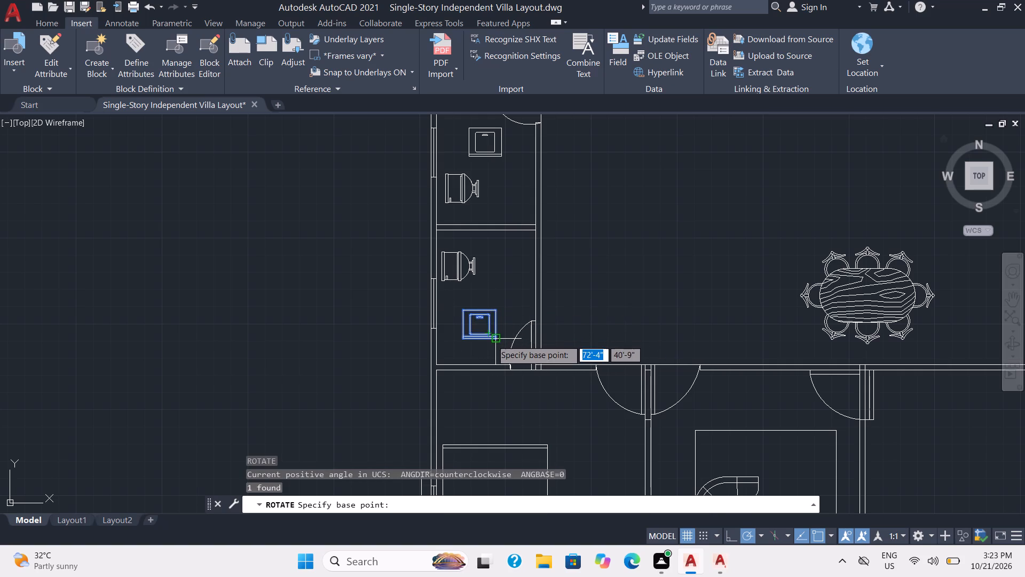
left_click(492, 340)
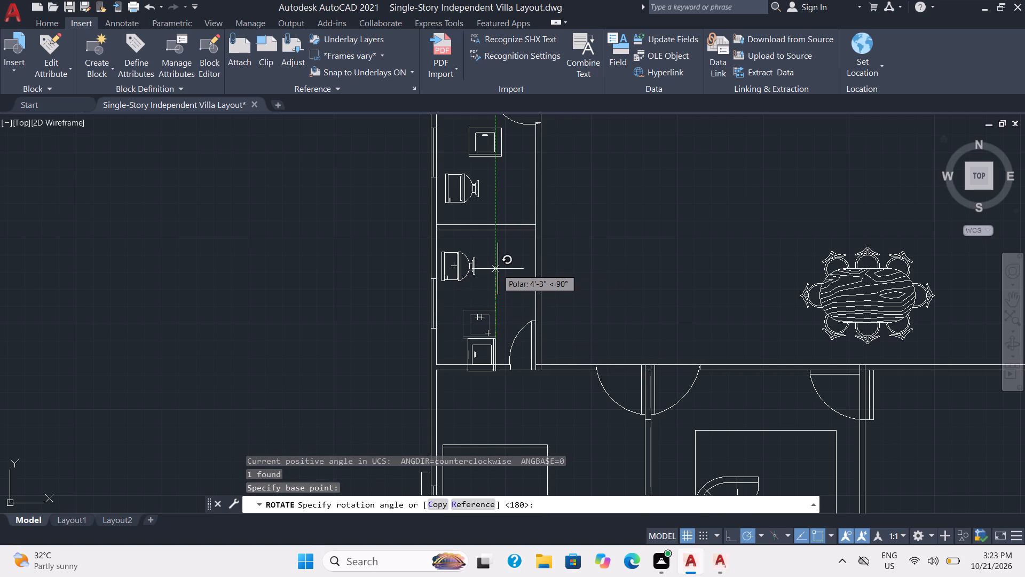
left_click(490, 267)
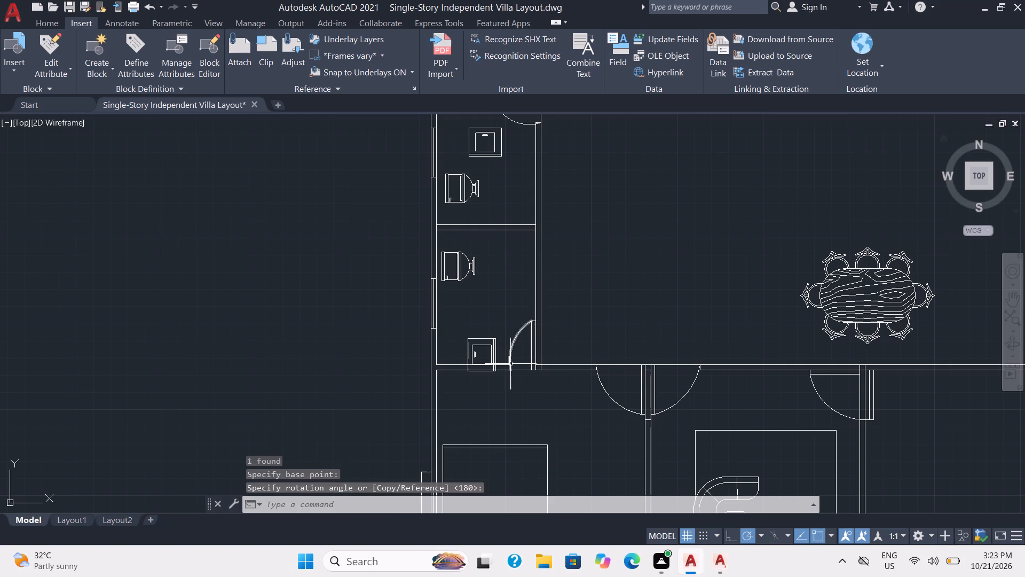
Move the rotated basin northwest, close to the west wall of the south toilet room and clear of its south wall.
left_click(499, 353)
left_click(479, 330)
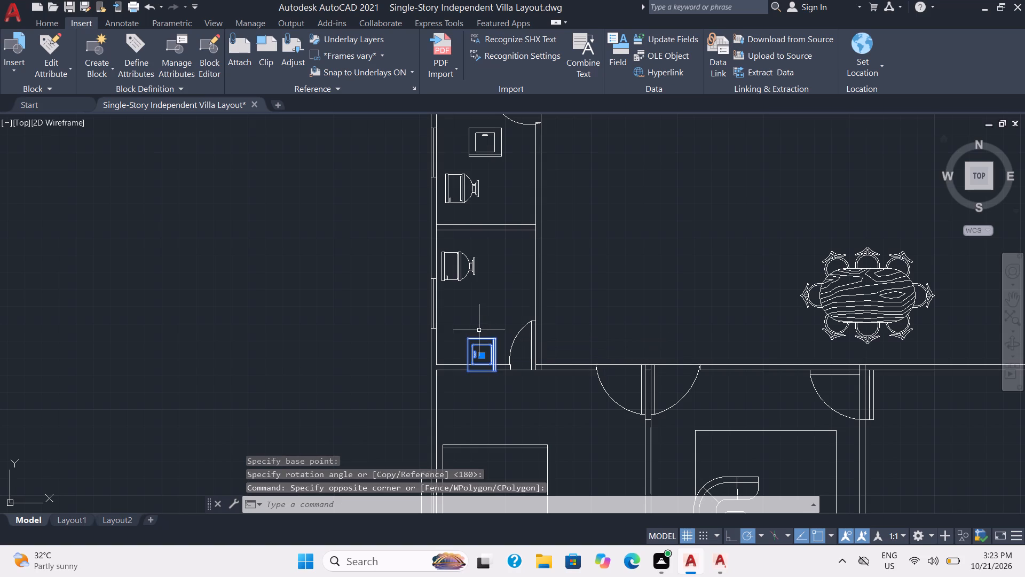
key("m")
key("Return")
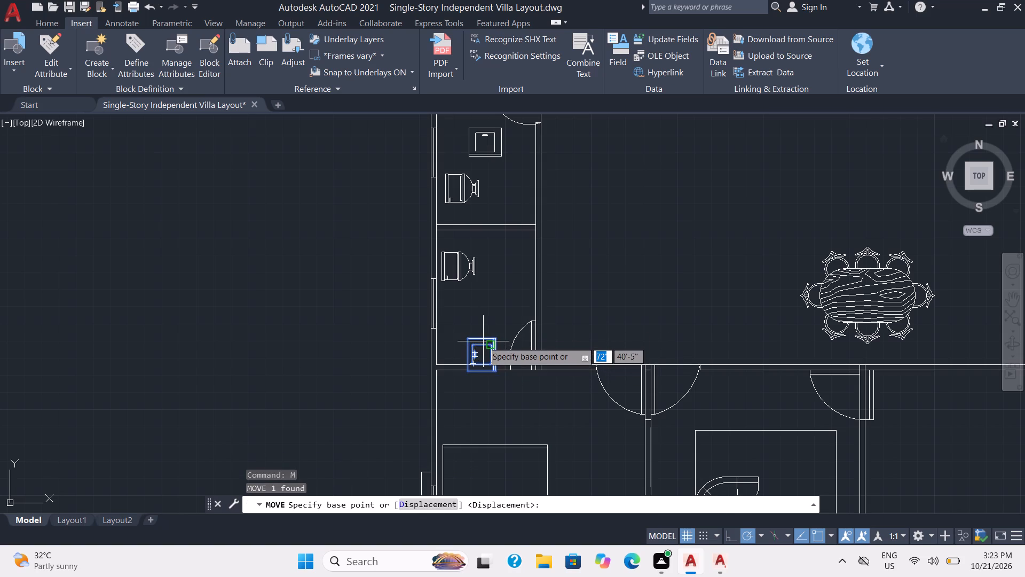
left_click(488, 346)
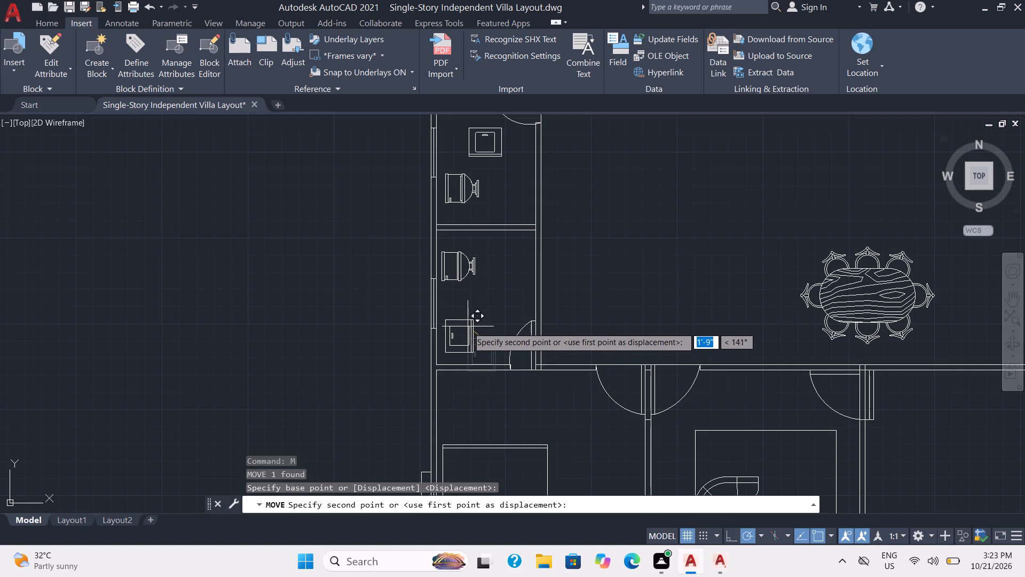
left_click(466, 330)
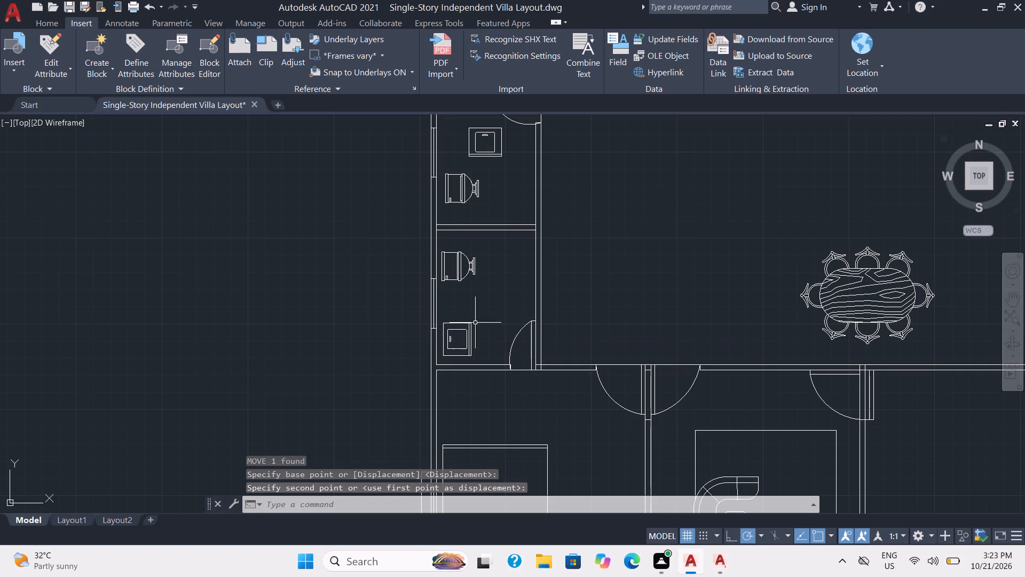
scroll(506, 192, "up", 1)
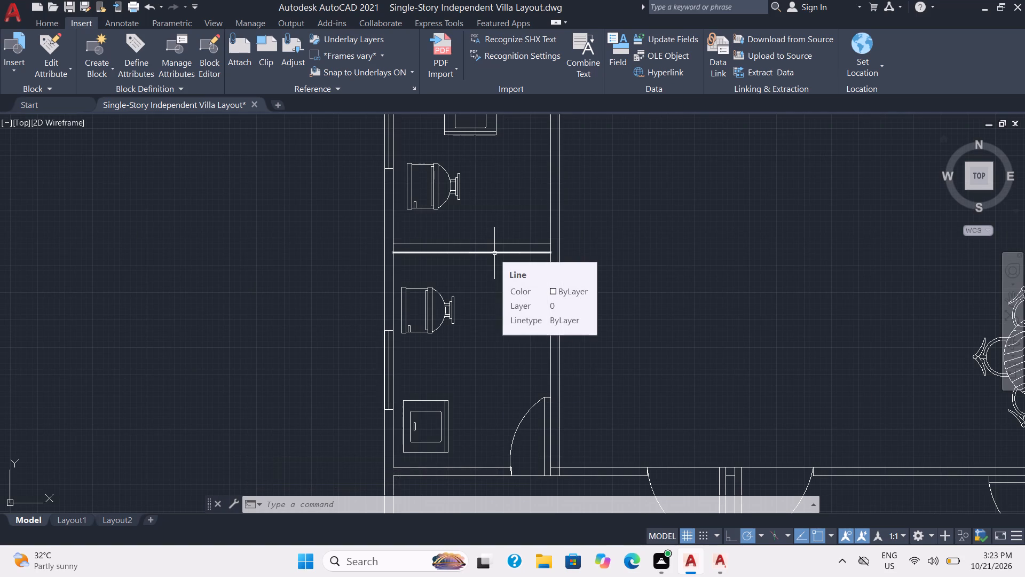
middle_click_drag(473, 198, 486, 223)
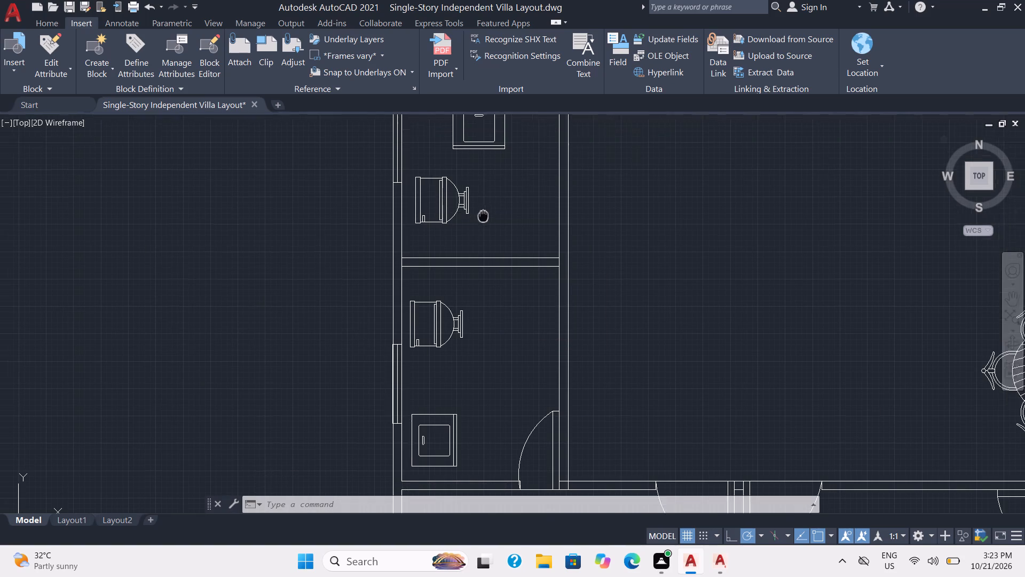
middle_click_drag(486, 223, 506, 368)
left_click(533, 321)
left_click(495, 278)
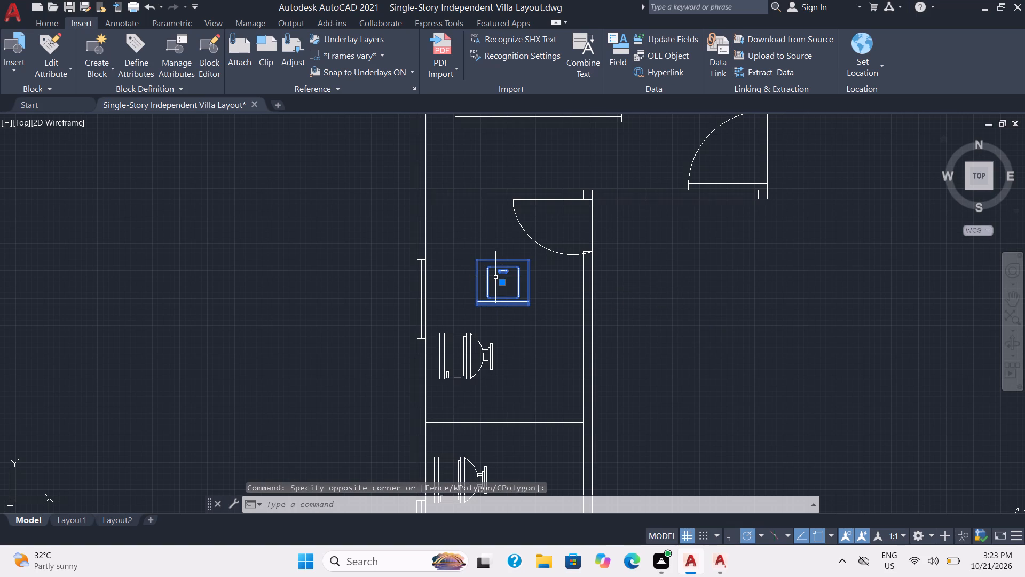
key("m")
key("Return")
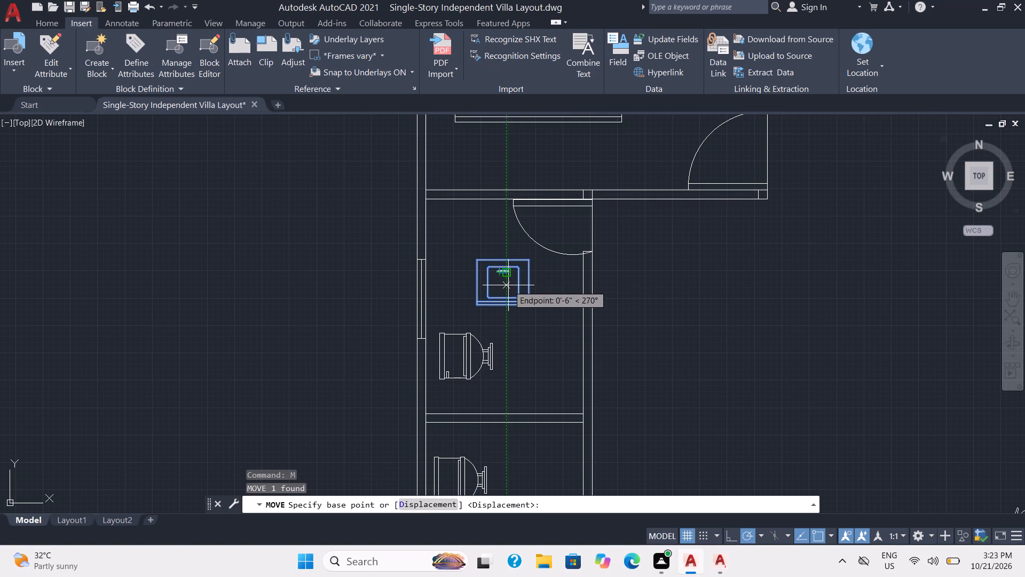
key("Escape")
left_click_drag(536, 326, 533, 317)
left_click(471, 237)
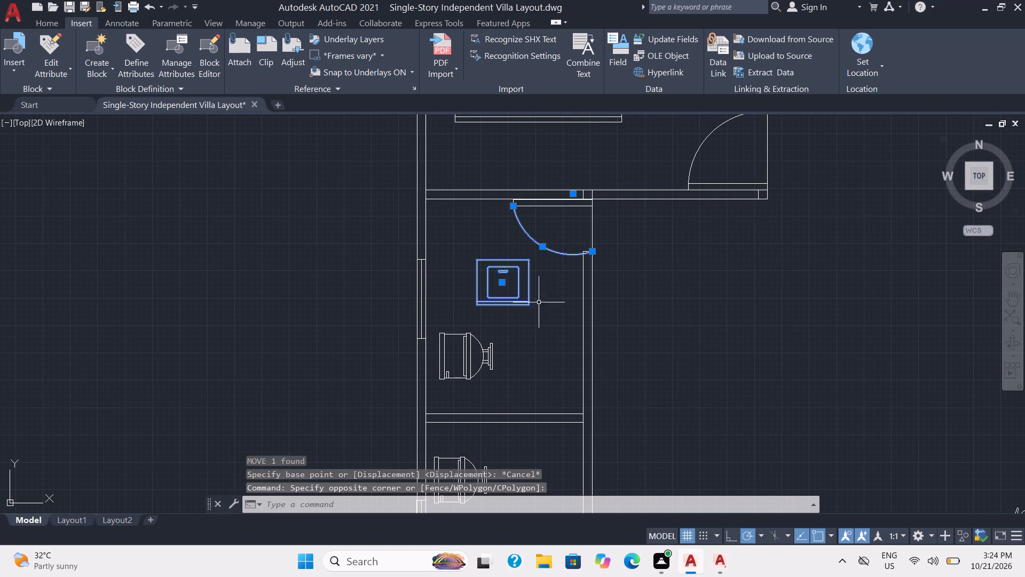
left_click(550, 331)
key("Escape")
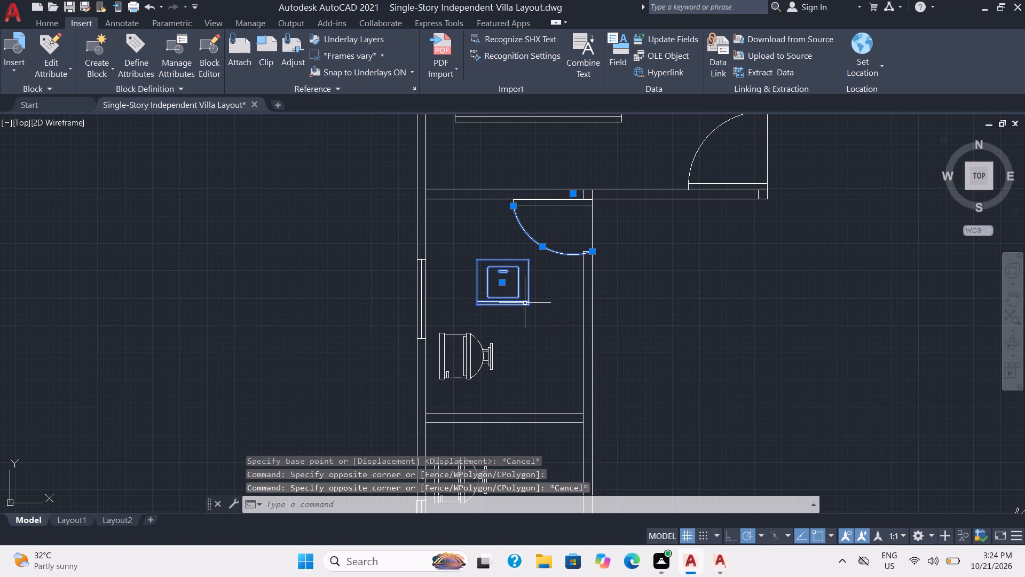
Rotate the north toilet room's square basin 90° about its northeast corner.
key("Escape")
left_click(527, 311)
left_click(473, 252)
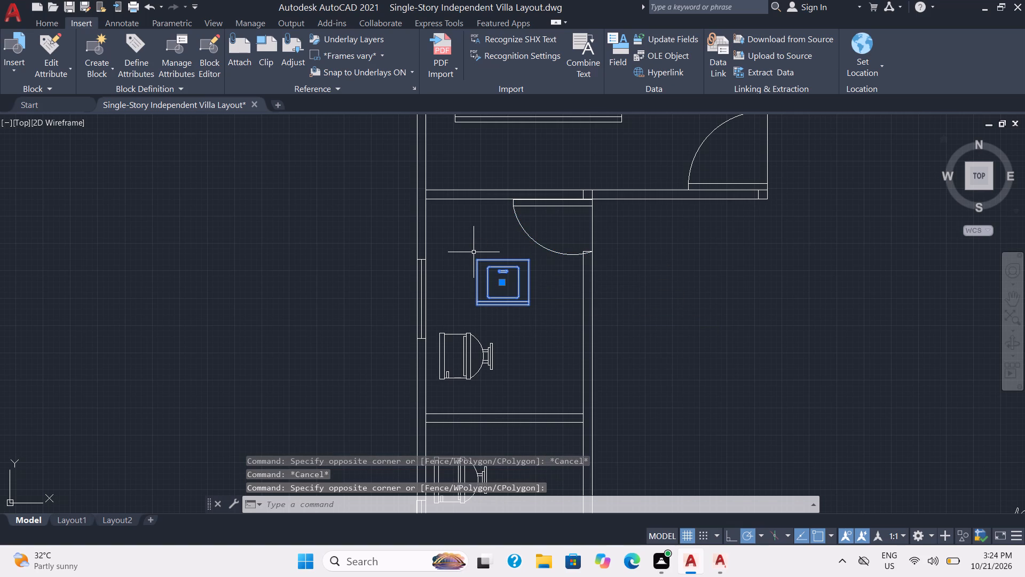
key("r")
key("o")
key("Return")
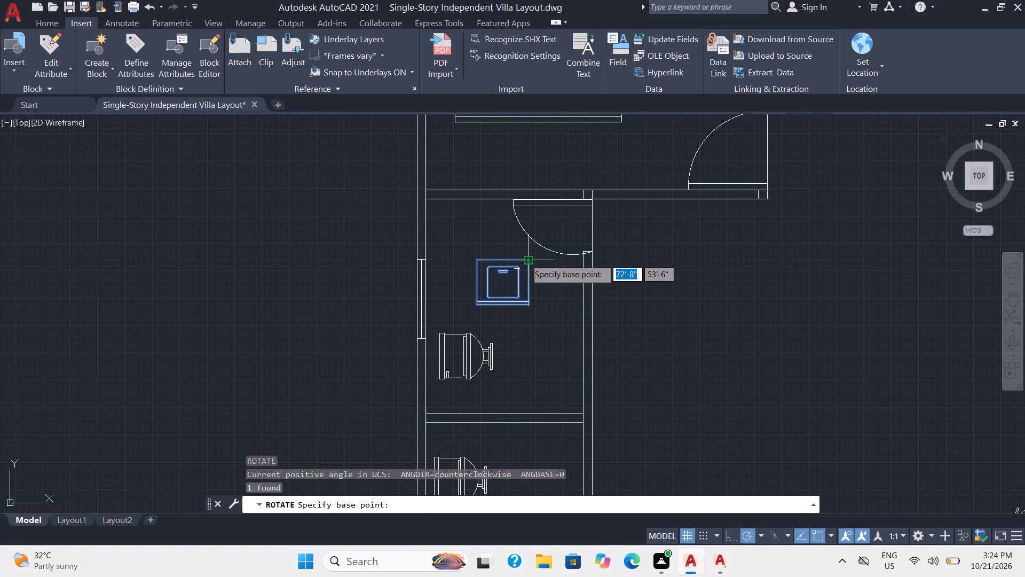
left_click(525, 259)
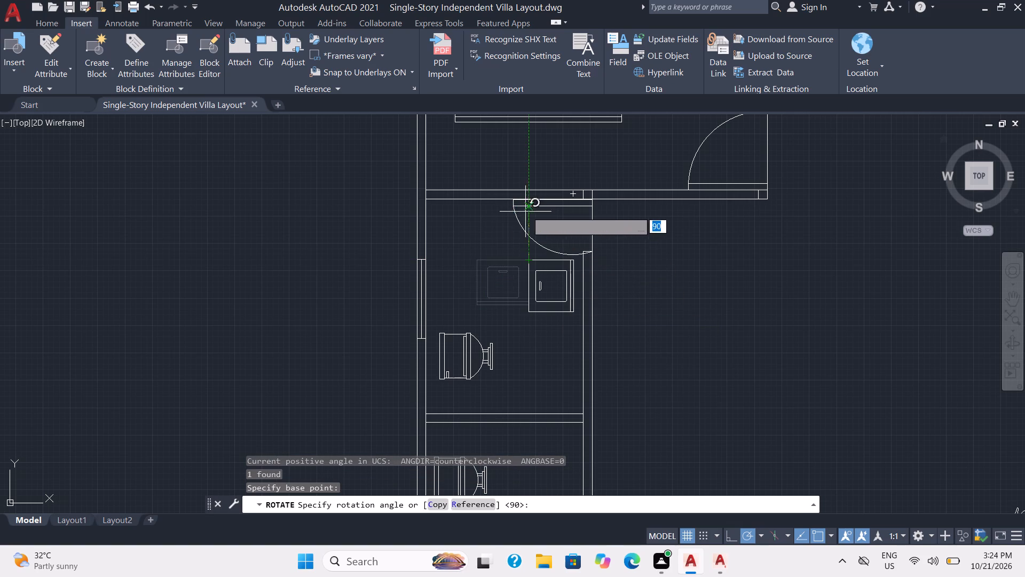
left_click(527, 207)
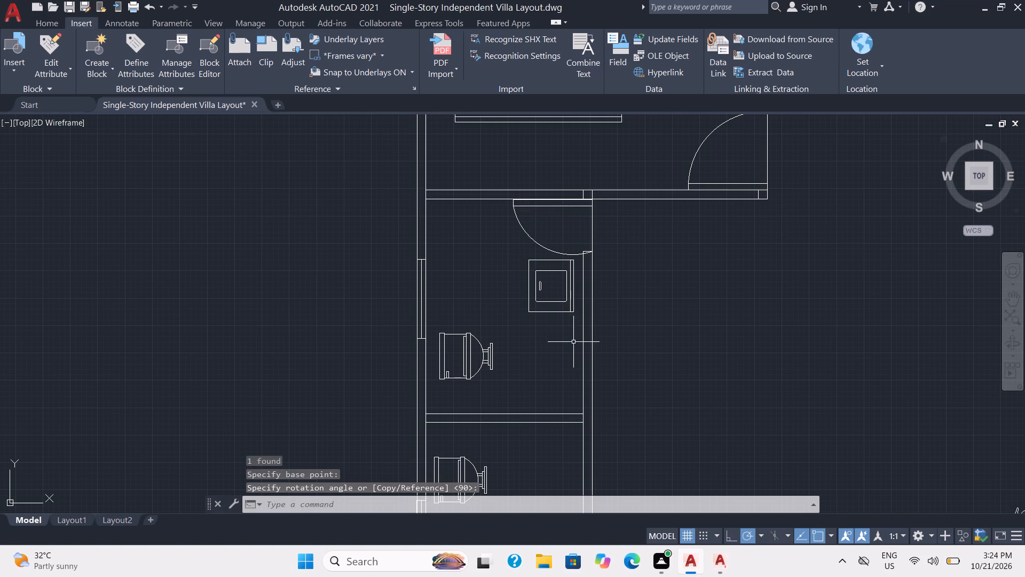
Move the rotated basin into the northwest corner of the north toilet room, close to the west wall and clear of the door swing.
left_click(573, 342)
left_click(538, 273)
key("m")
key("Return")
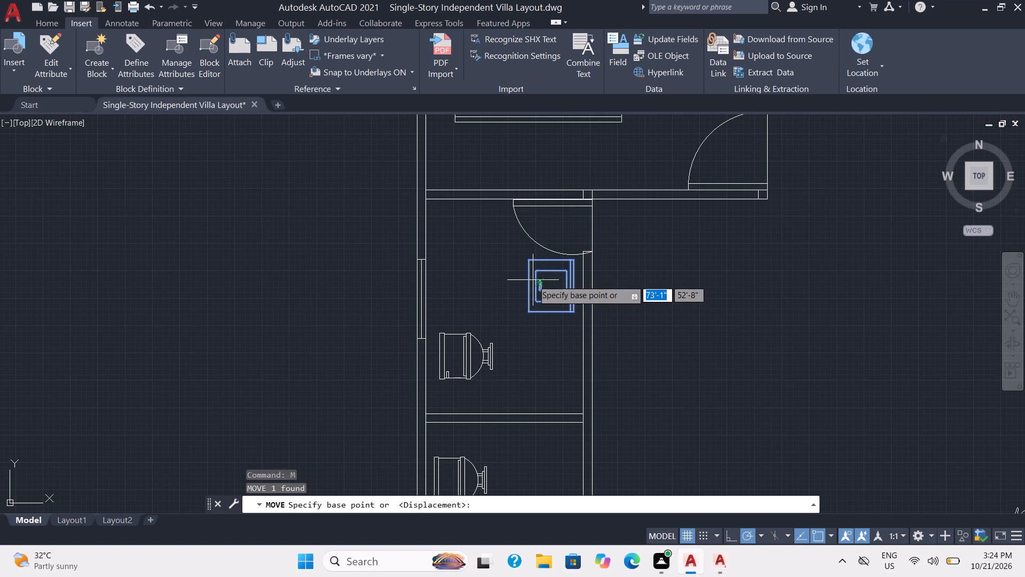
left_click(561, 290)
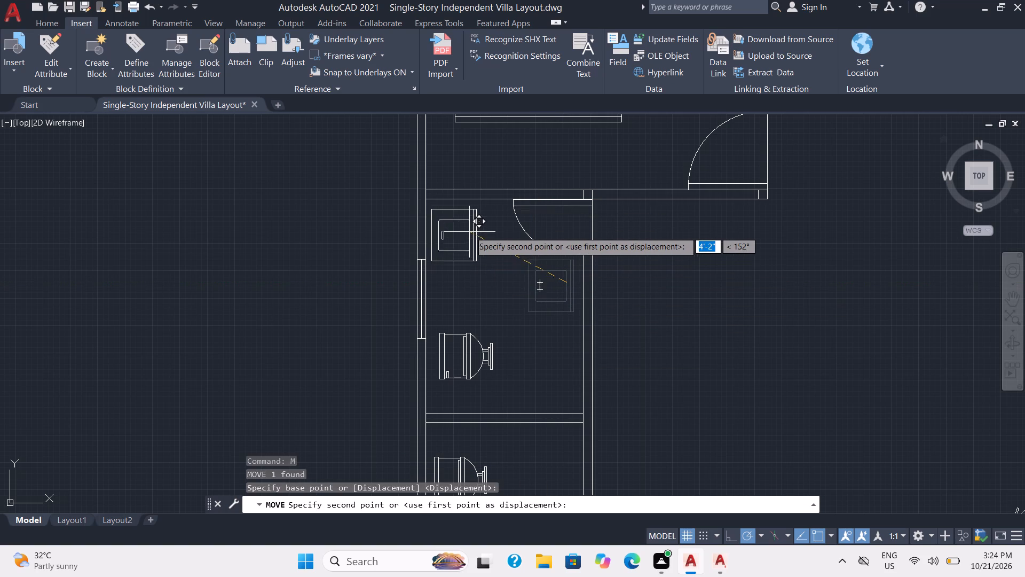
left_click(471, 231)
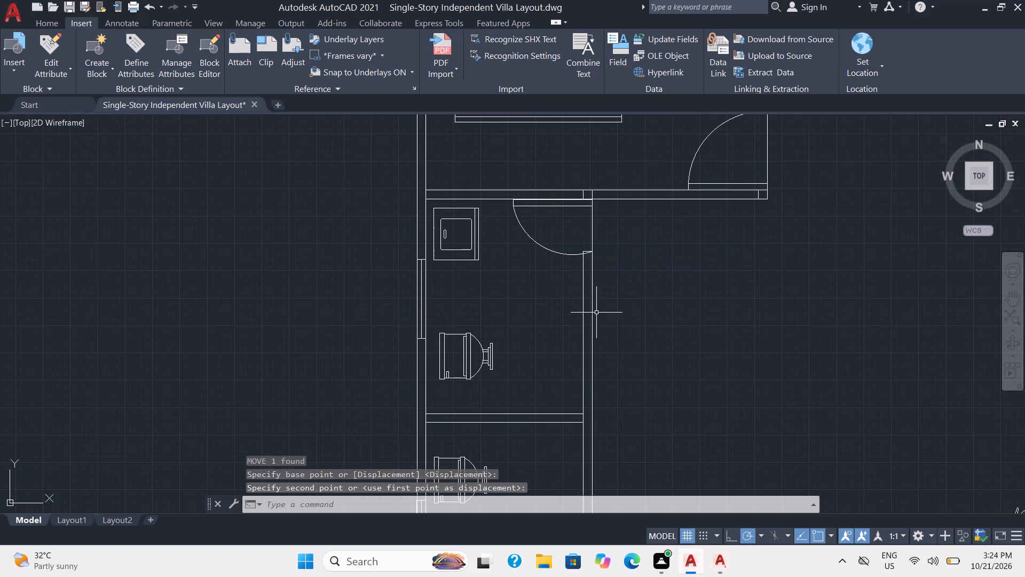
Save the drawing.
scroll(606, 338, "down", 1)
key("ctrl+s")
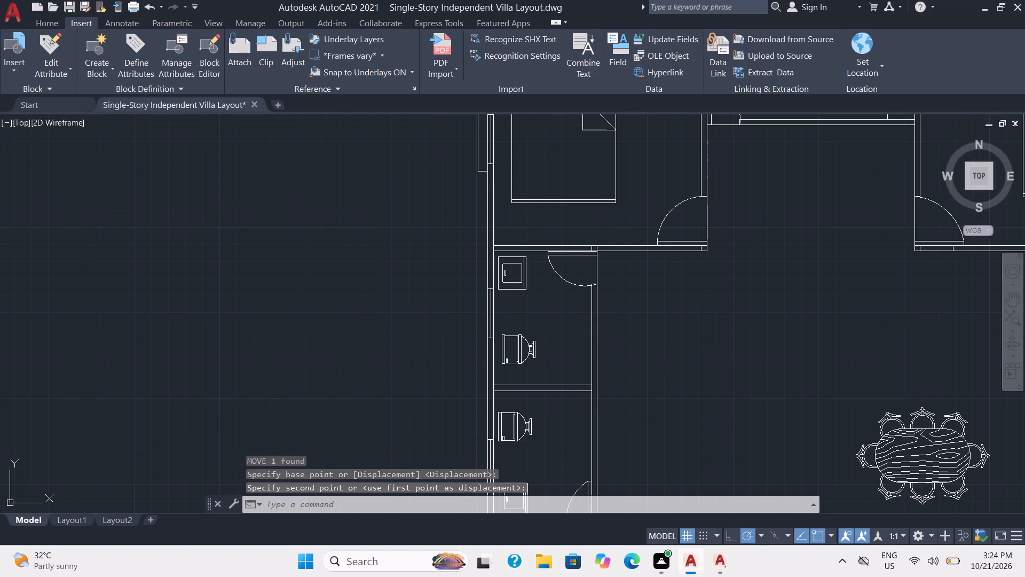
Copy the oval-window oven block from the appliance library east of the villa to the west end of the kitchen's north counter.
scroll(628, 380, "down", 2)
middle_click_drag(634, 381, 503, 267)
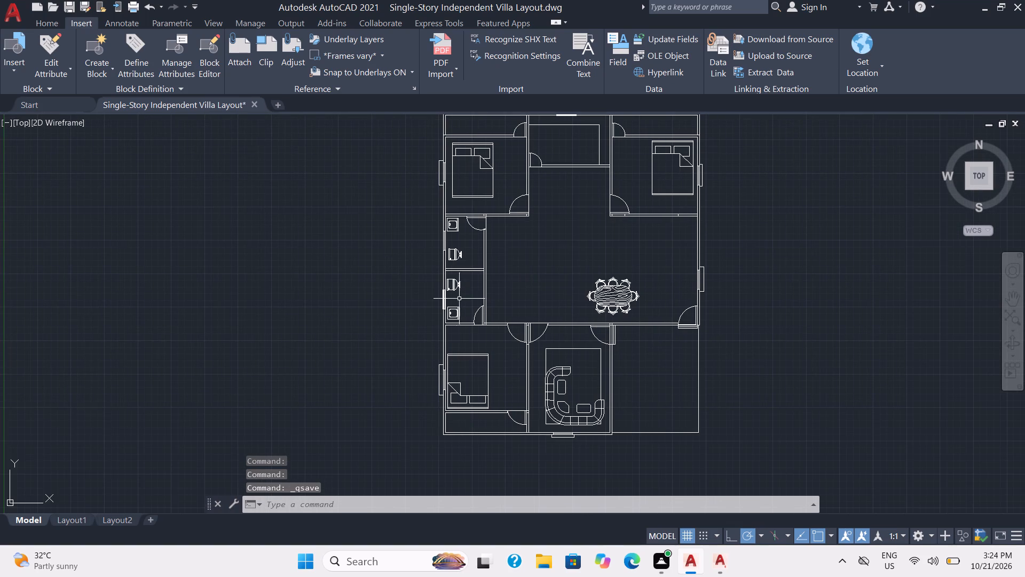
middle_click_drag(558, 249, 522, 268)
scroll(553, 260, "down", 1)
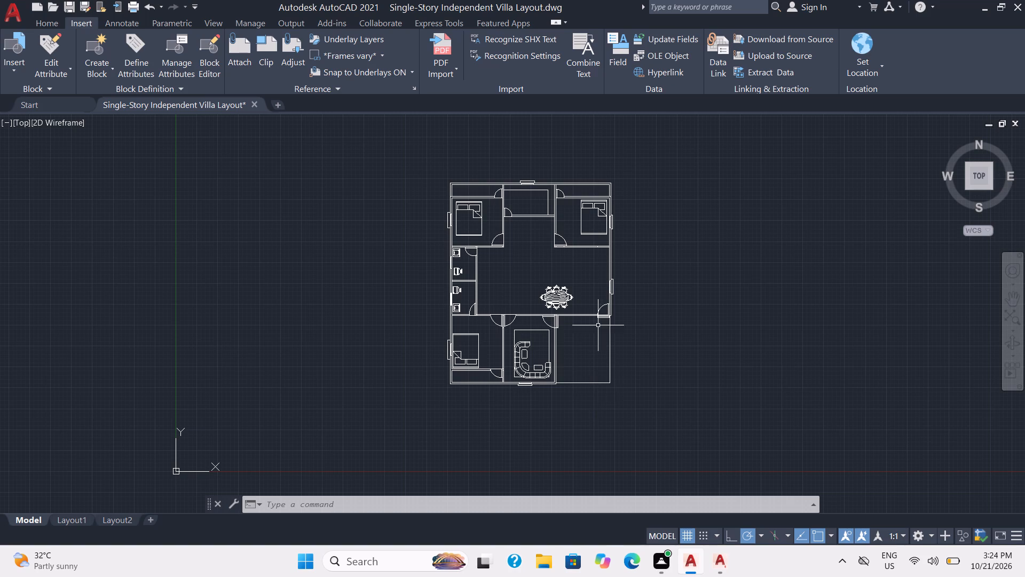
scroll(726, 249, "down", 1)
scroll(787, 246, "down", 1)
middle_click_drag(788, 246, 488, 287)
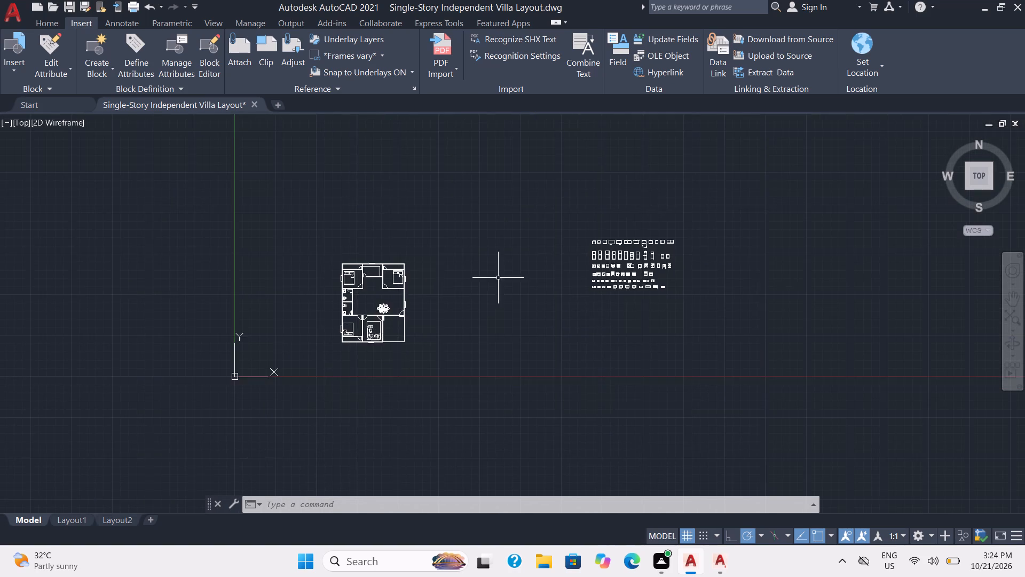
scroll(811, 286, "up", 3)
middle_click_drag(219, 285, 548, 283)
scroll(541, 284, "up", 1)
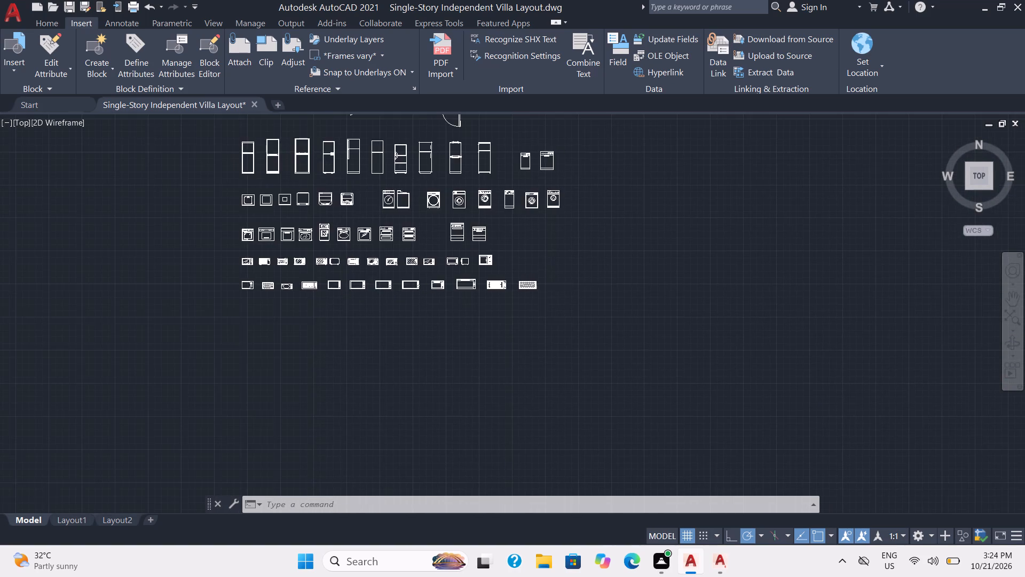
scroll(541, 284, "up", 1)
middle_click_drag(265, 319, 579, 422)
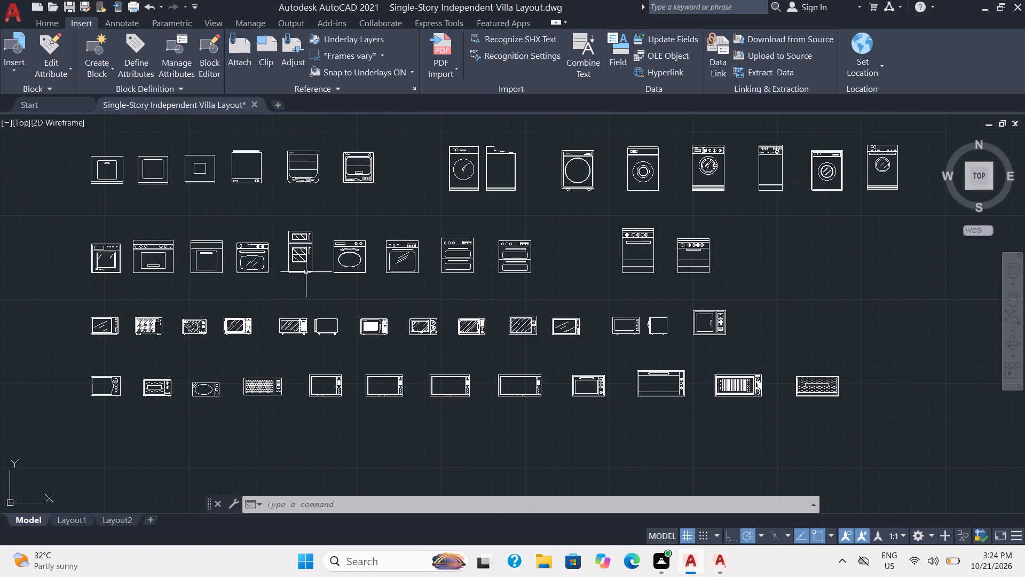
left_click(362, 298)
left_click(343, 227)
key("c")
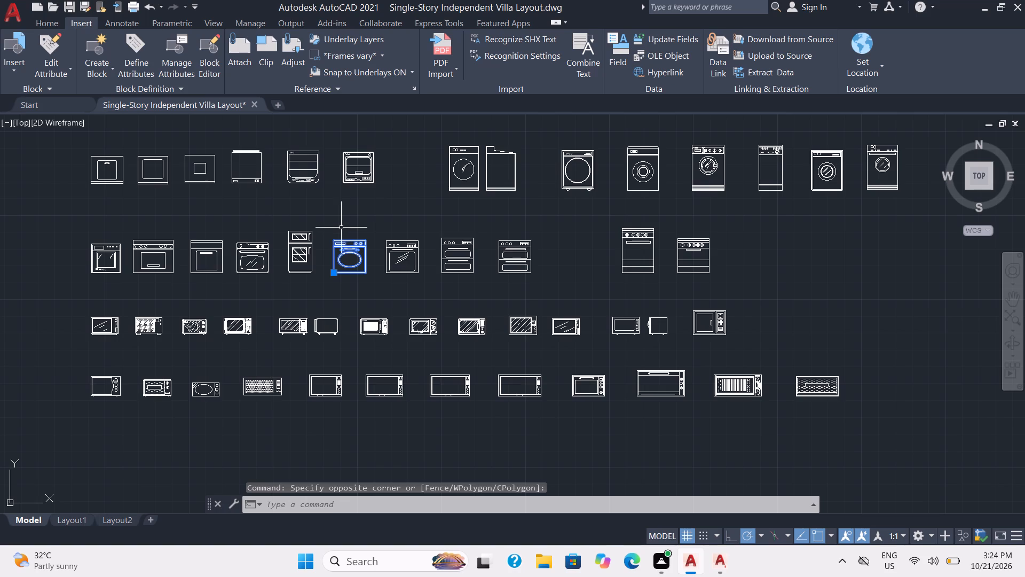
key("o")
key("Return")
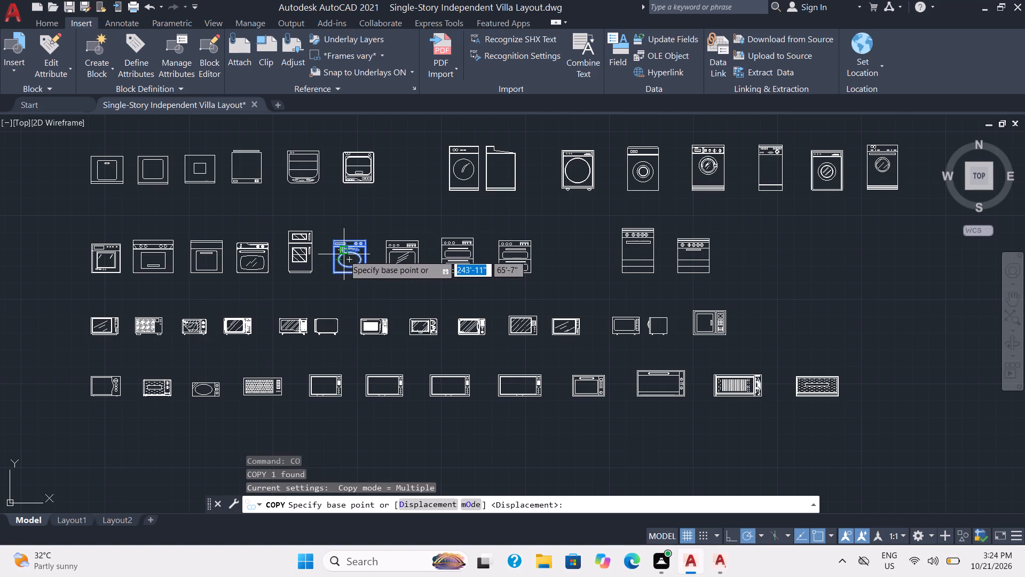
left_click(350, 261)
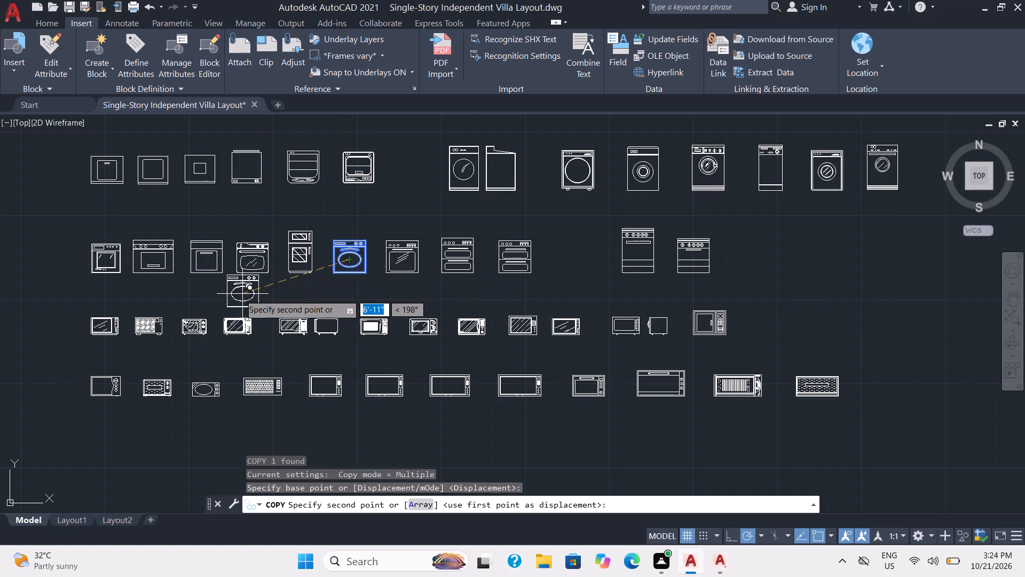
scroll(239, 294, "down", 4)
middle_click_drag(83, 290, 800, 256)
scroll(705, 280, "up", 1)
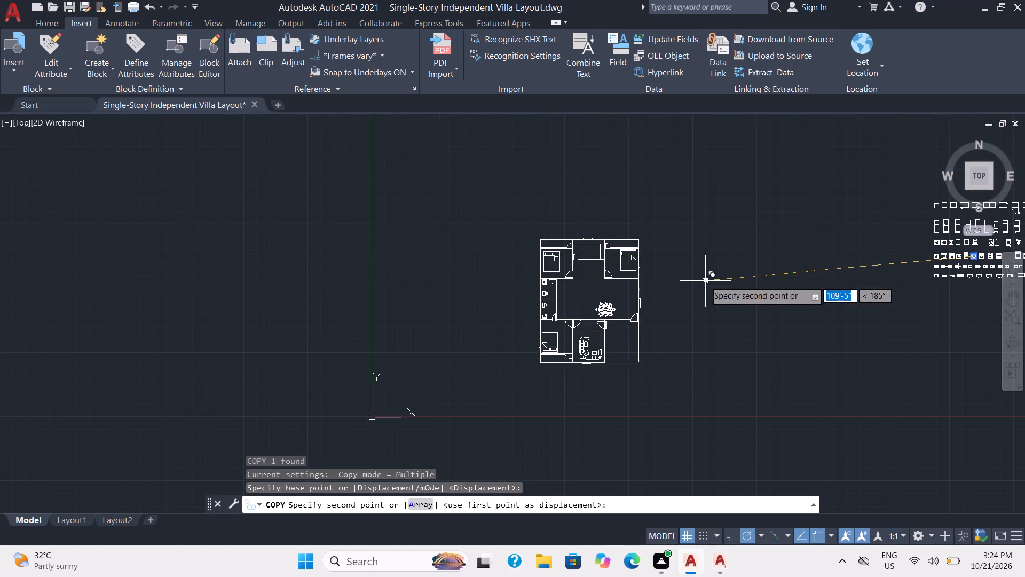
scroll(705, 280, "up", 2)
middle_click_drag(218, 169, 472, 363)
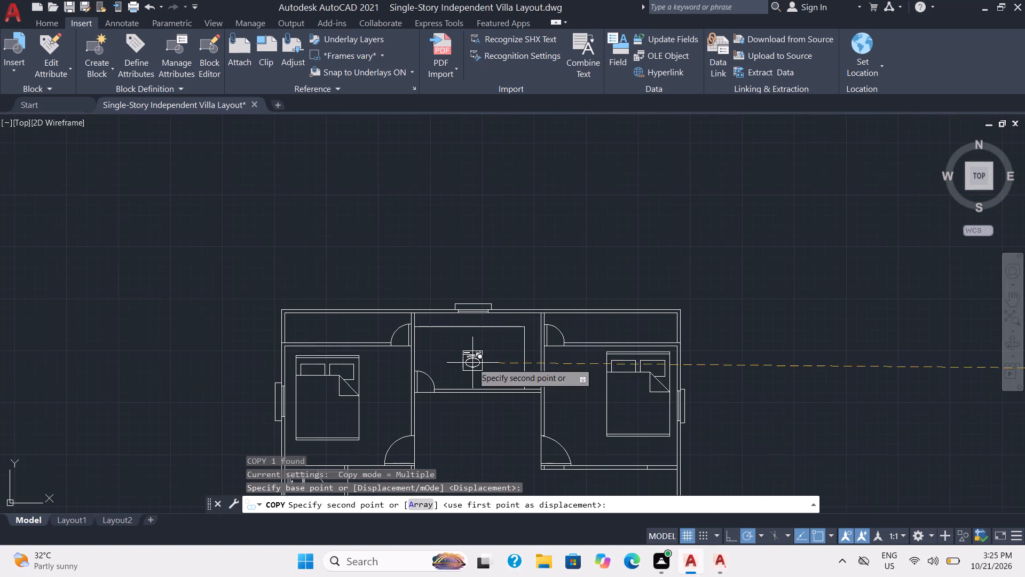
scroll(434, 285, "up", 3)
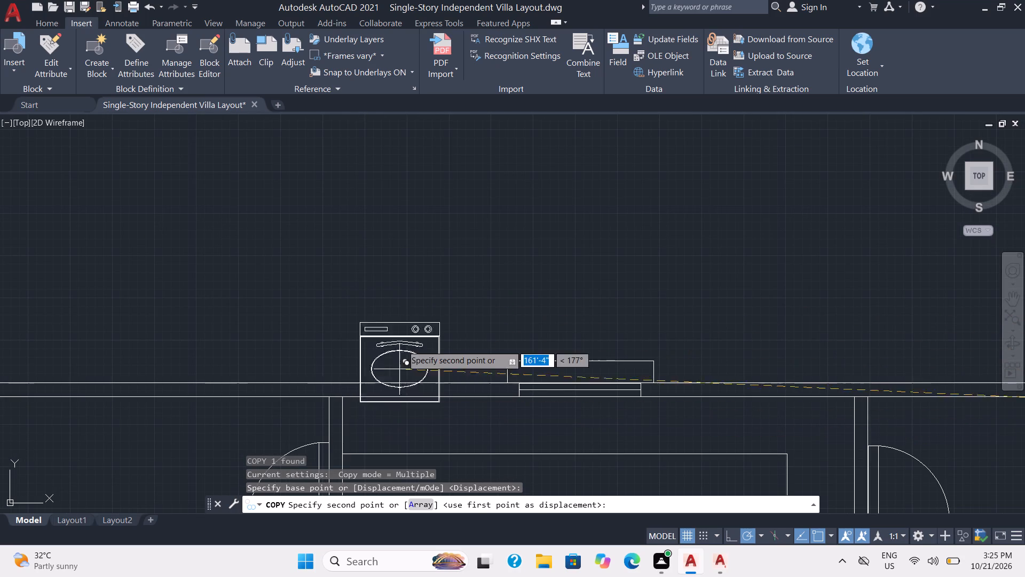
middle_click_drag(404, 327, 404, 234)
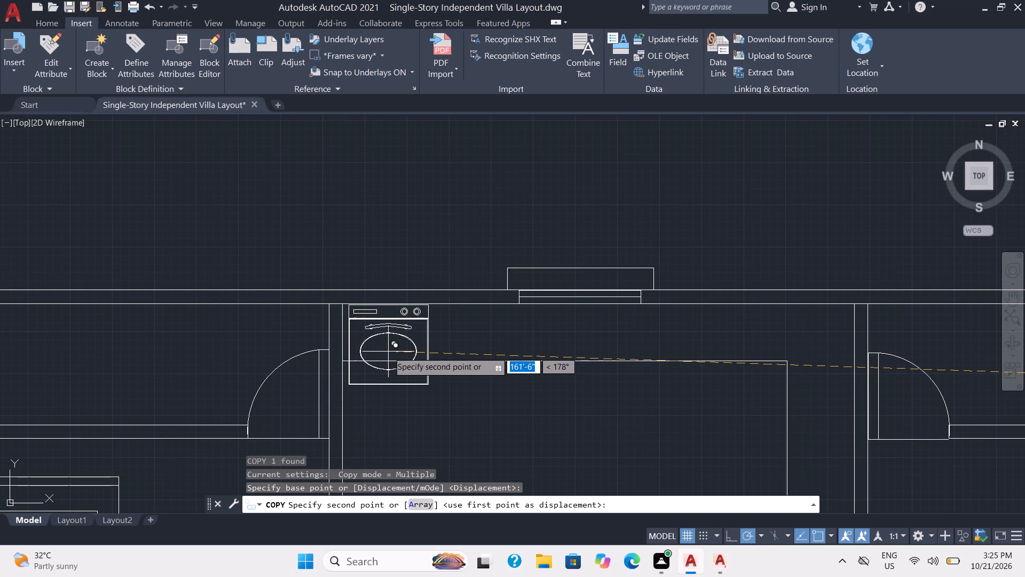
left_click(397, 358)
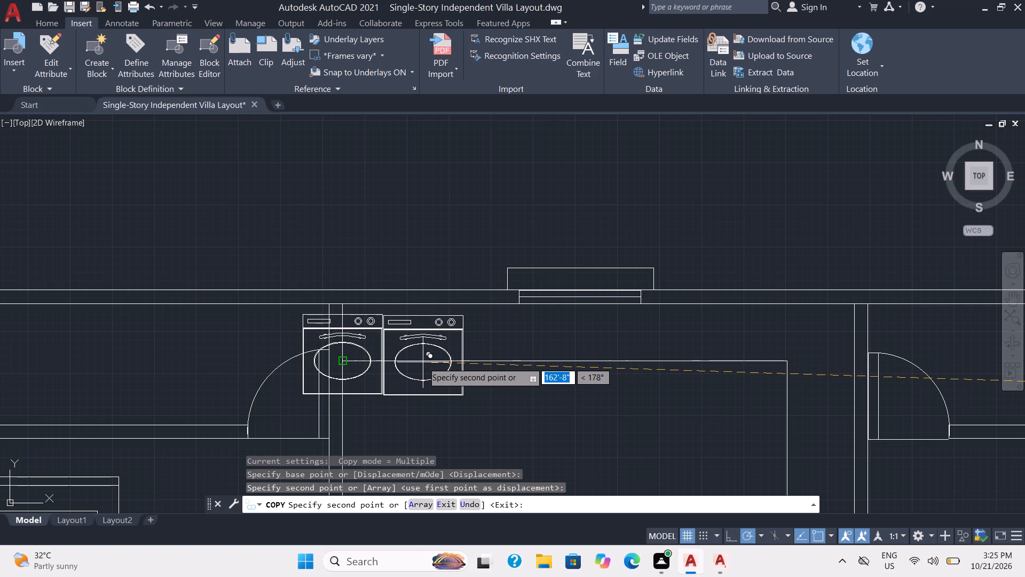
left_click(422, 361)
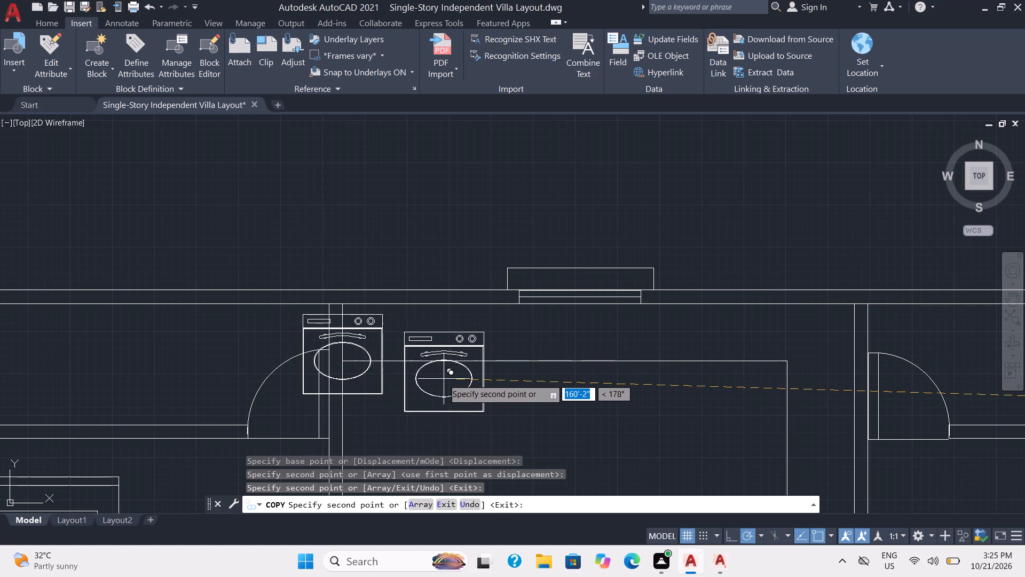
Place another oven copy farther east on the north counter, just below the wall near the window, and finish copying.
scroll(427, 364, "up", 2)
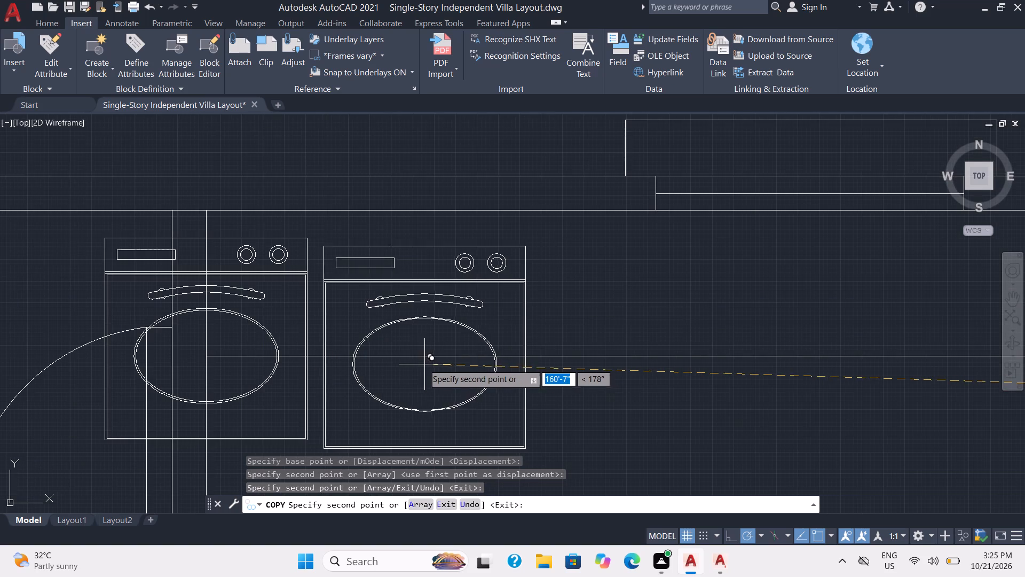
scroll(413, 355, "up", 1)
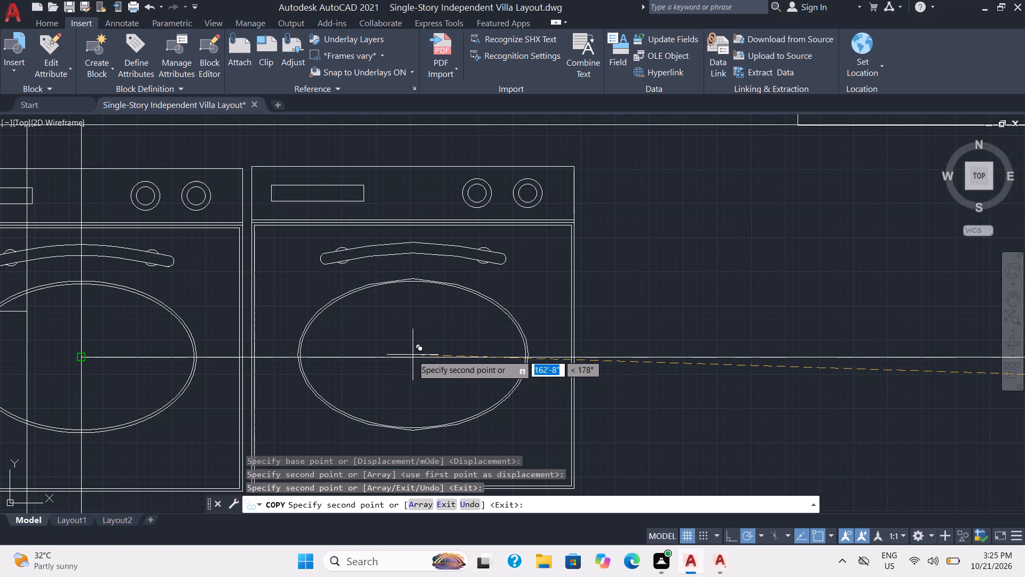
left_click(667, 334)
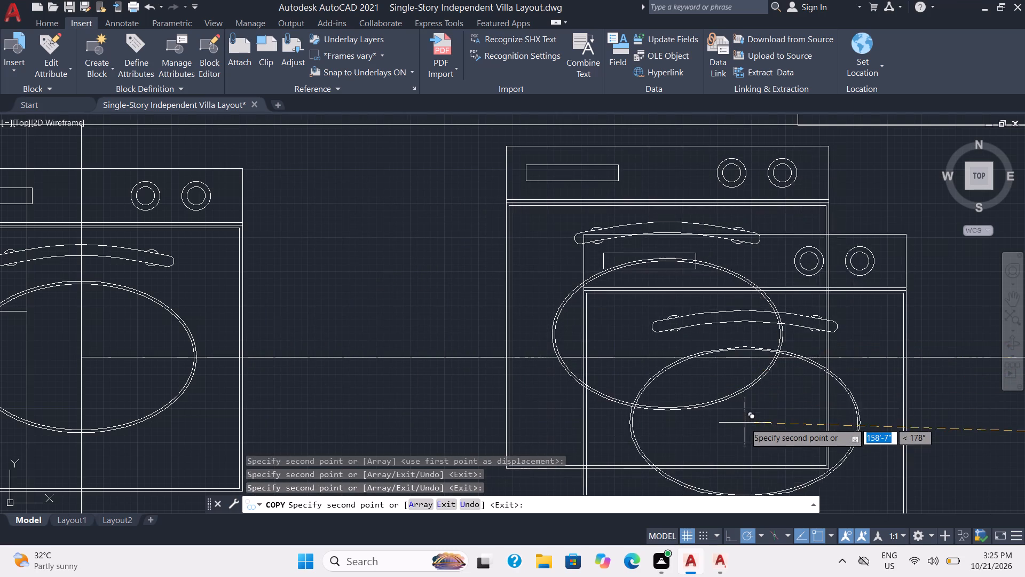
scroll(745, 423, "down", 2)
key("Escape")
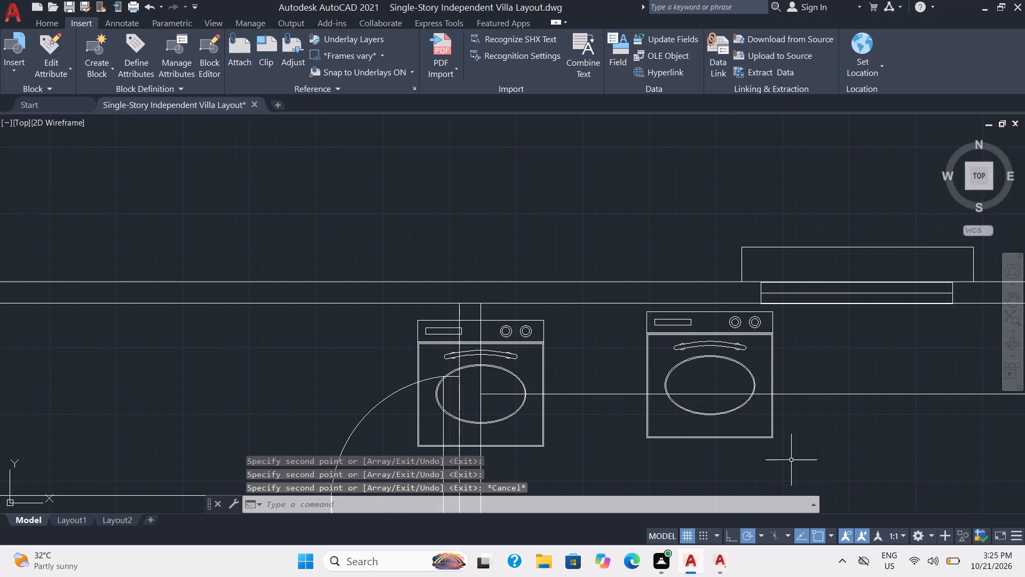
Scale the eastern oven copy down about its northeast corner so it fits within the counter depth.
left_click(791, 457)
left_click(751, 416)
key("s")
key("c")
key("Return")
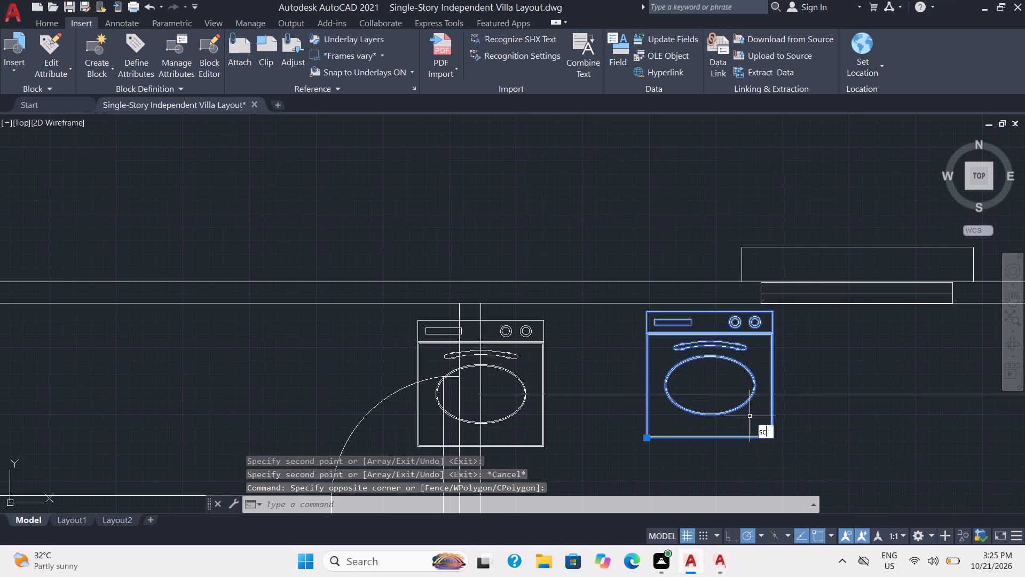
left_click(774, 316)
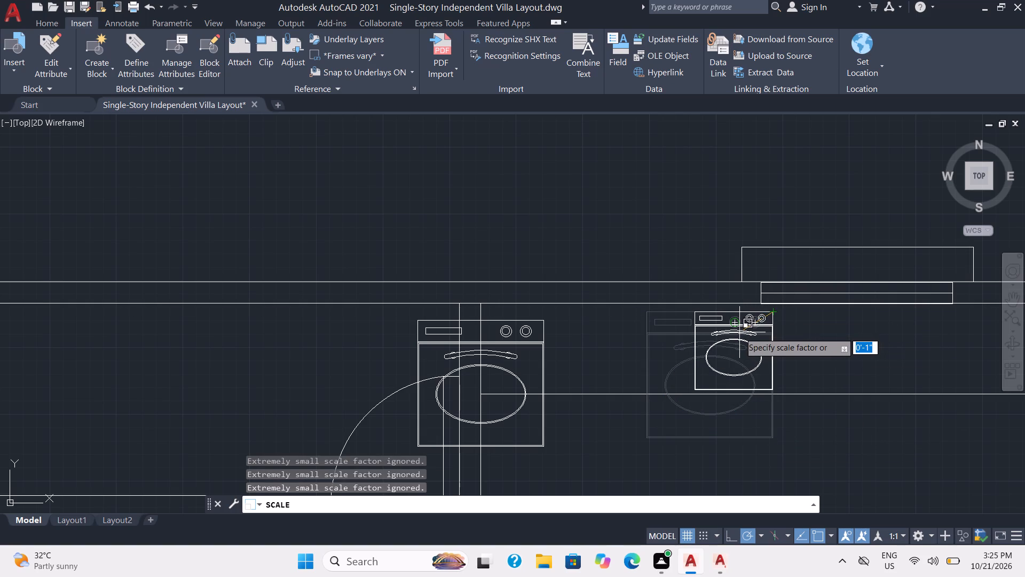
left_click(739, 332)
Copy the scaled oven directly west of itself, matching corner to corner so the two units stand side by side.
left_click(781, 376)
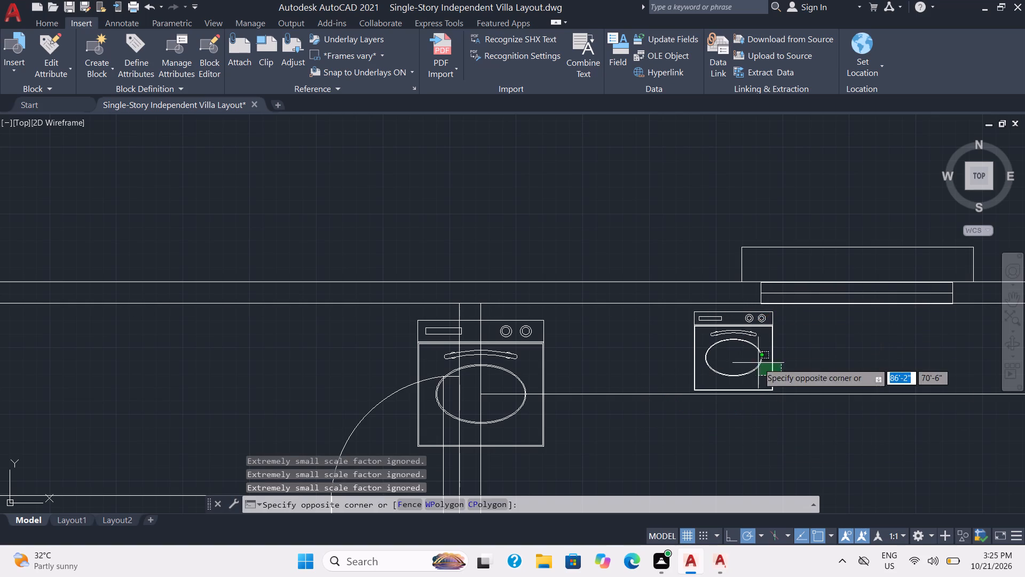
left_click(748, 352)
key("c")
key("o")
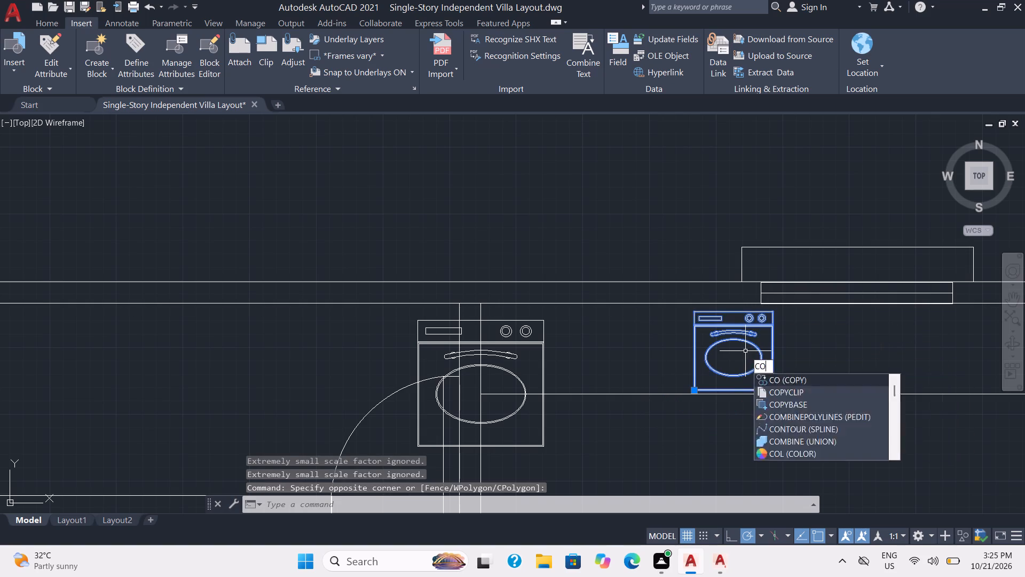
key("Return")
left_click(771, 313)
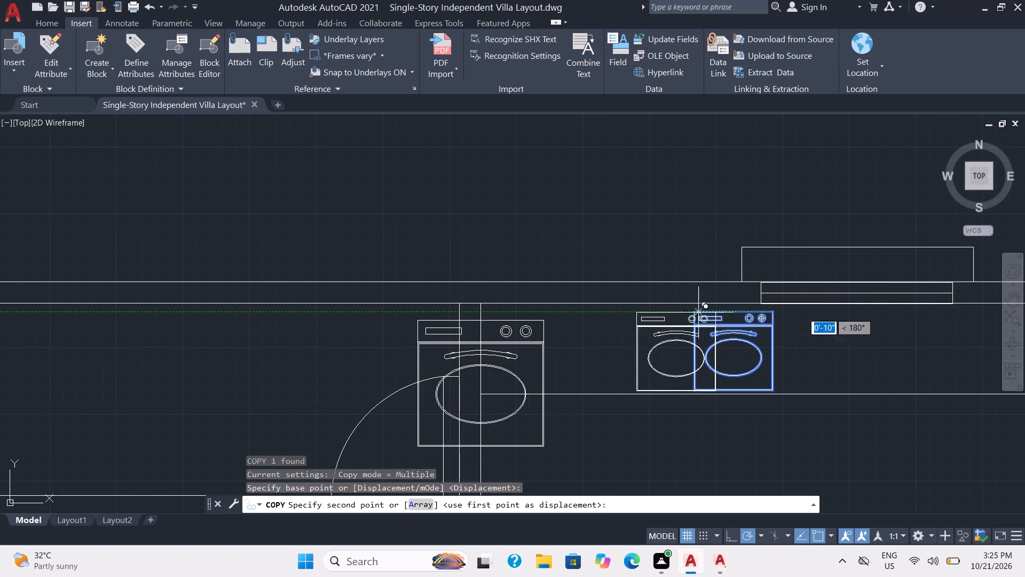
left_click(692, 310)
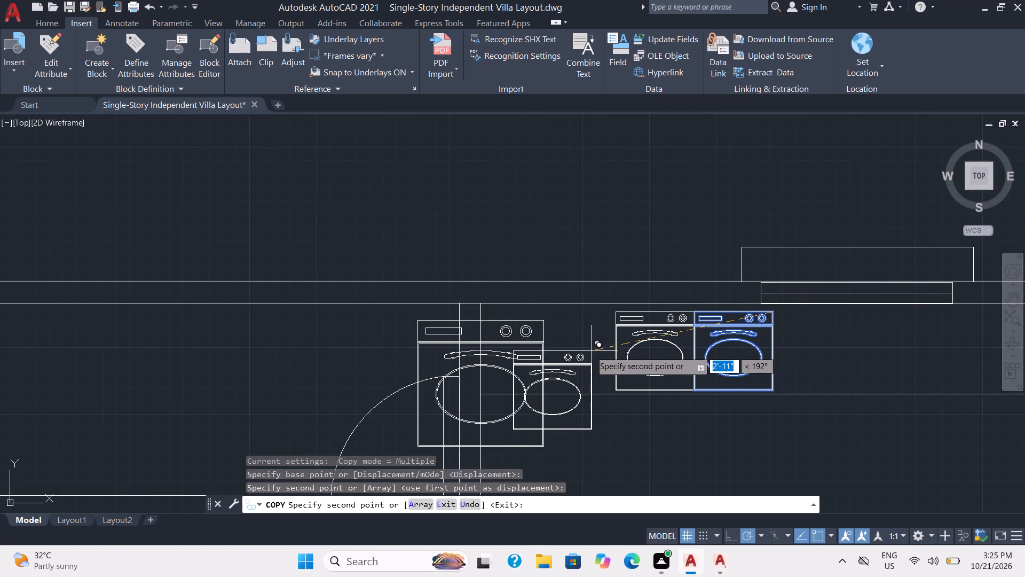
key("Escape")
Erase the full-size oven copies overlapping the kitchen's west wall.
left_click(583, 352)
left_click(507, 328)
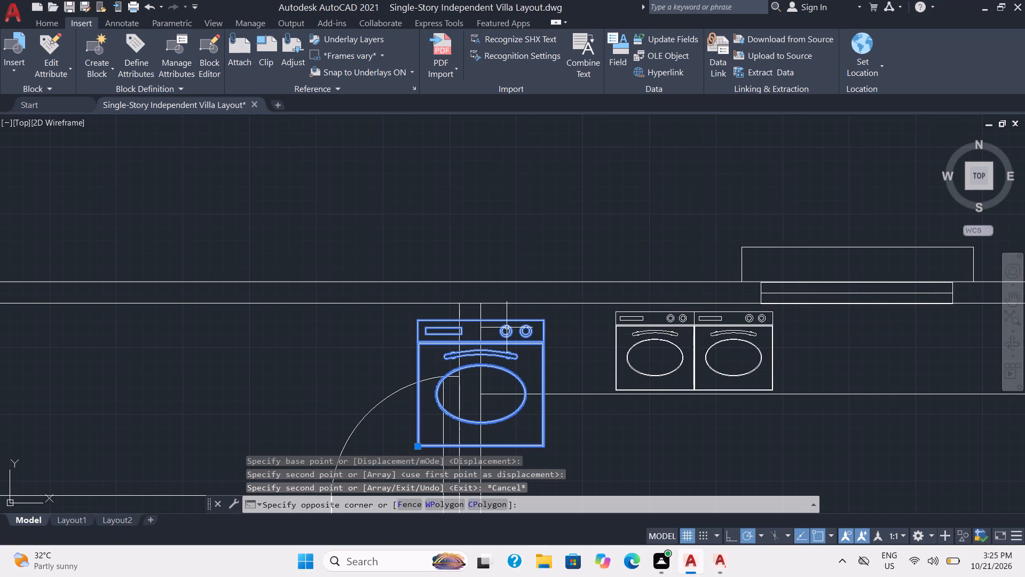
key("Delete")
scroll(604, 412, "down", 1)
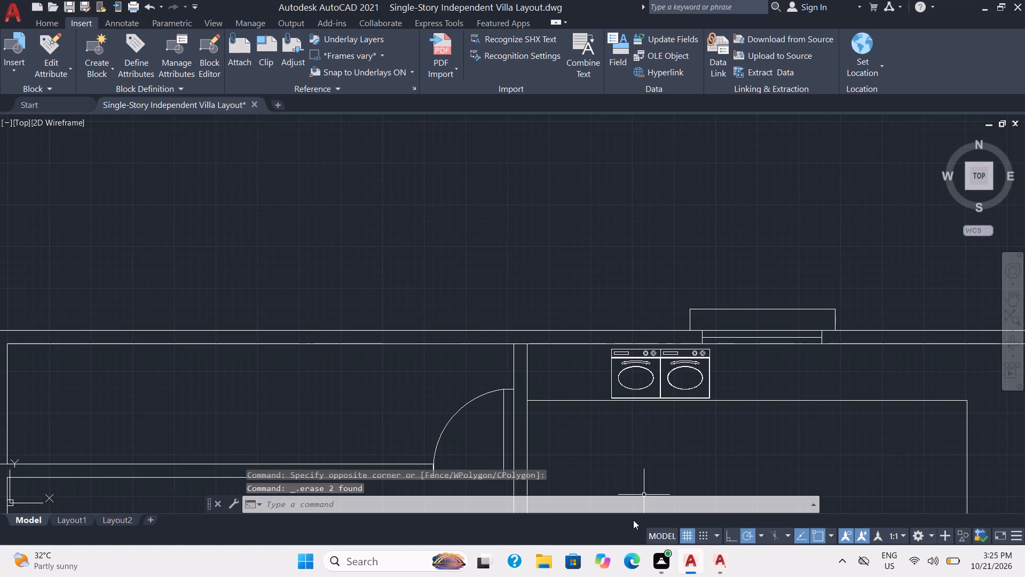
Copy the first square appliance block from the library row below the refrigerators onto the east end of the kitchen's north counter.
scroll(727, 531, "down", 1)
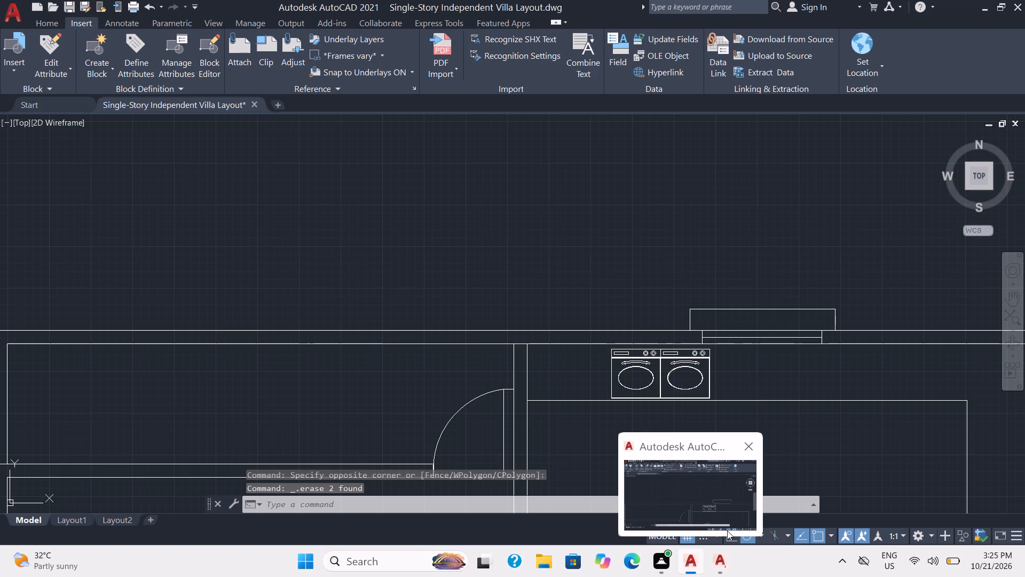
scroll(755, 372, "down", 1)
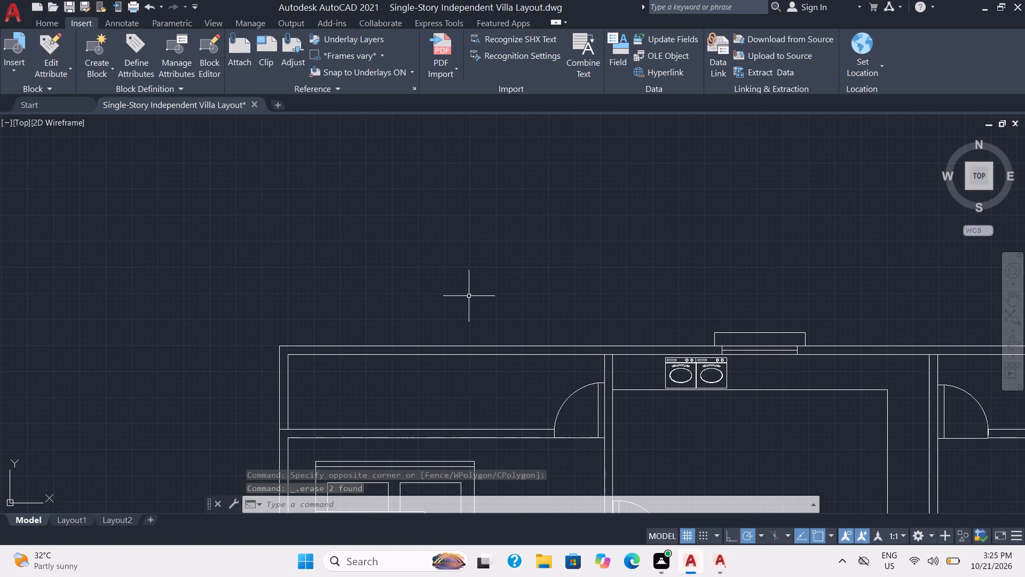
scroll(863, 361, "down", 2)
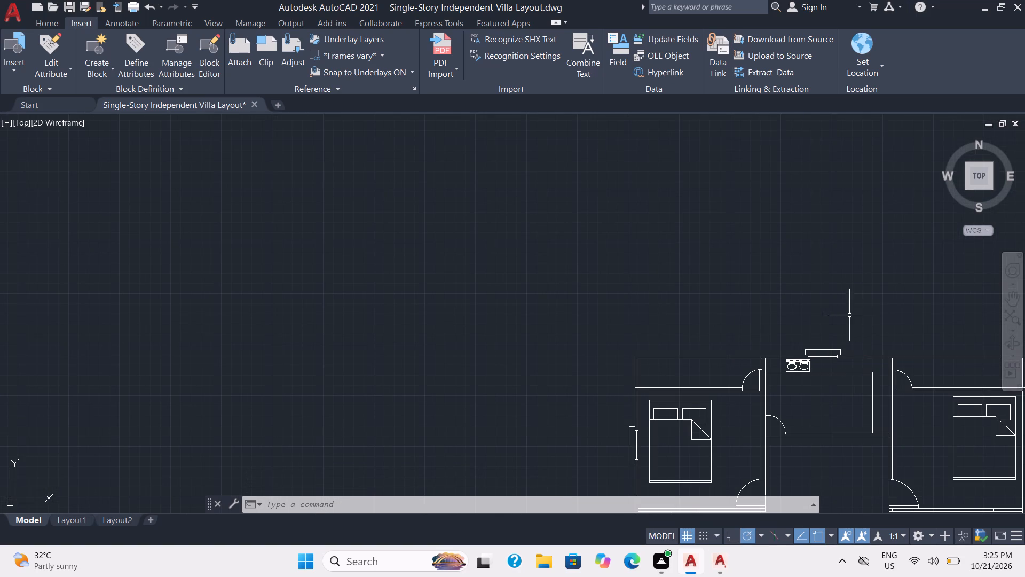
middle_click_drag(849, 315, 381, 274)
scroll(454, 273, "down", 2)
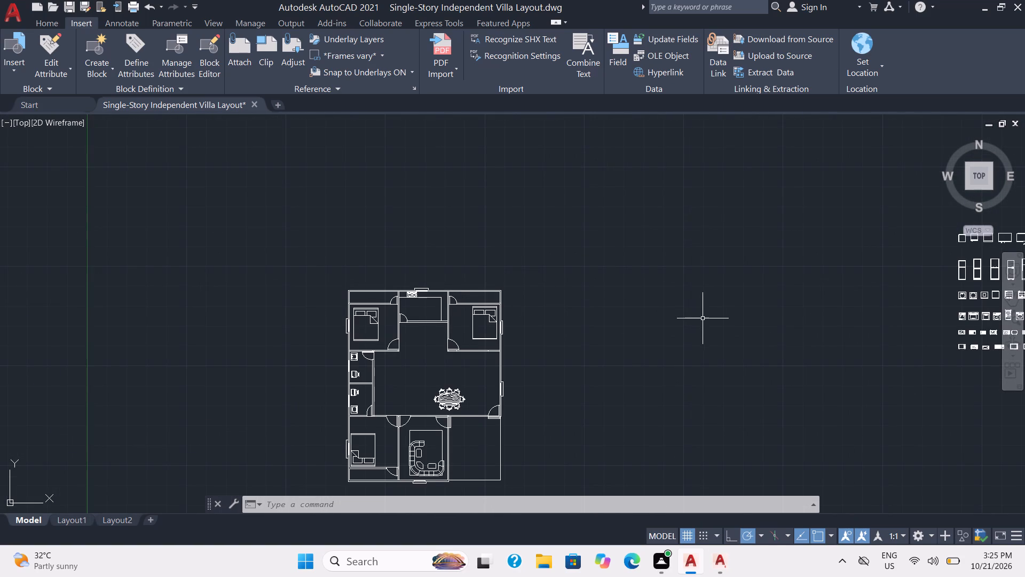
middle_click_drag(706, 311, 295, 305)
scroll(327, 298, "up", 2)
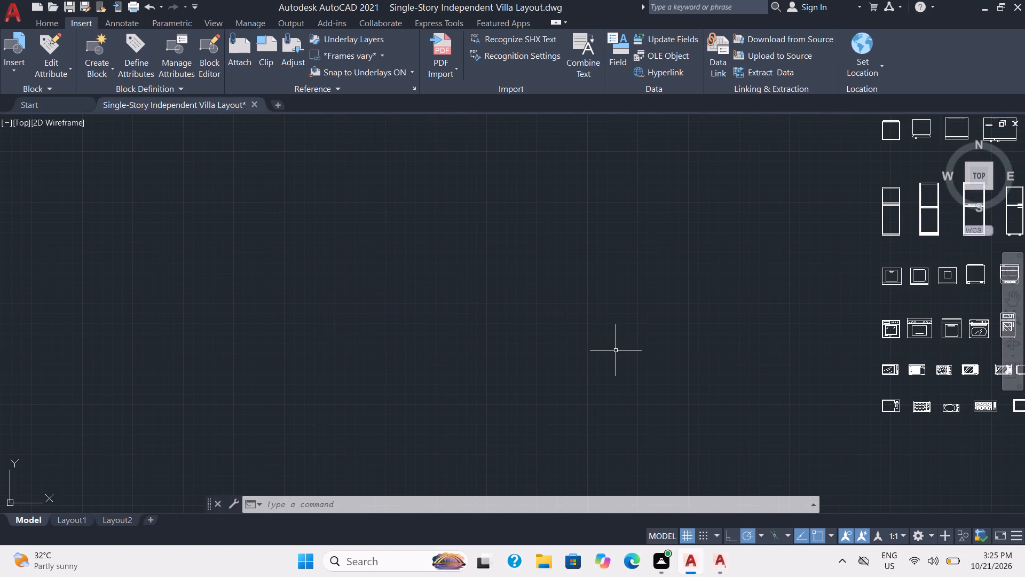
middle_click_drag(616, 347, 265, 302)
left_click(550, 254)
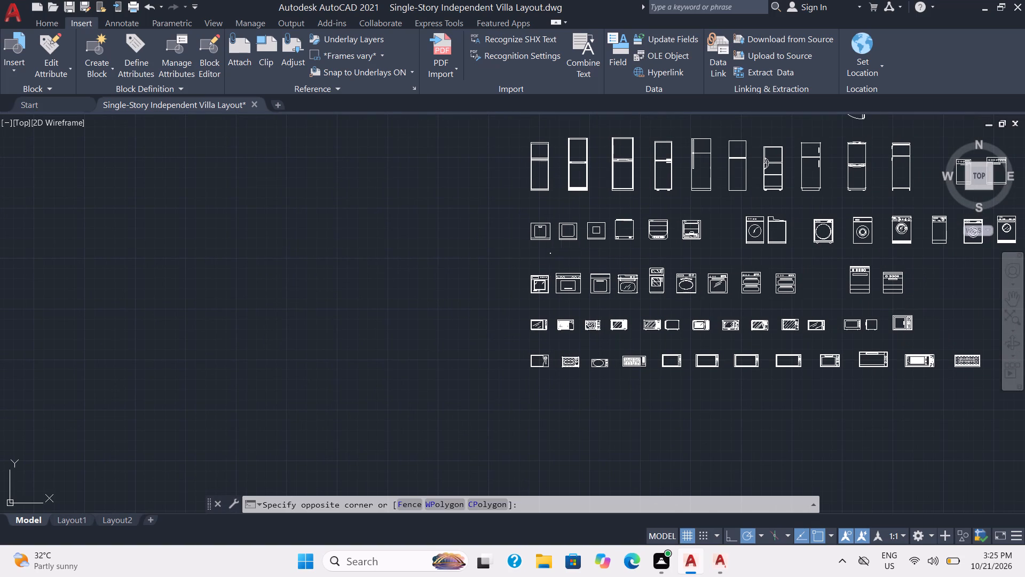
left_click(530, 225)
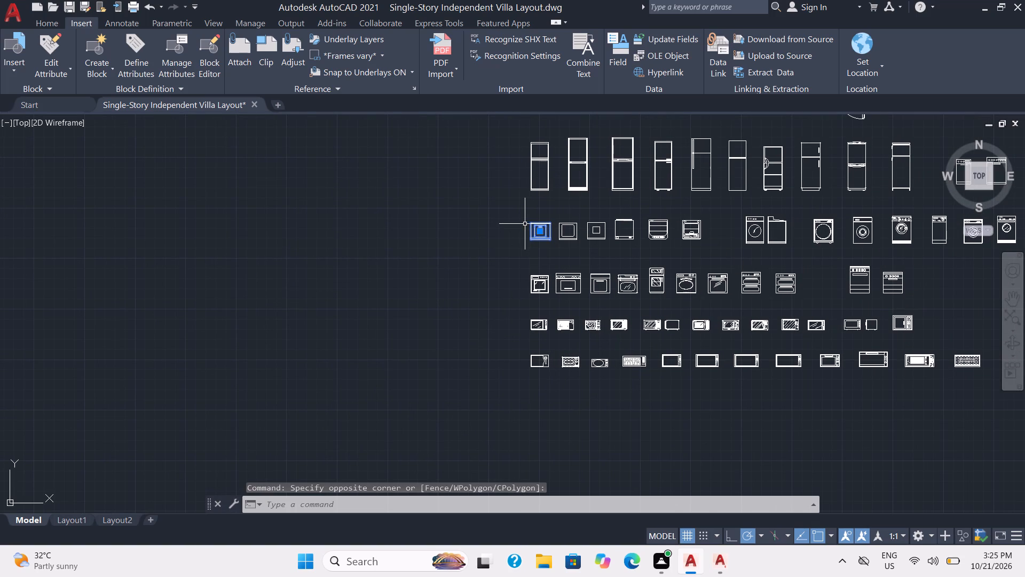
type("co")
key("Return")
left_click(535, 235)
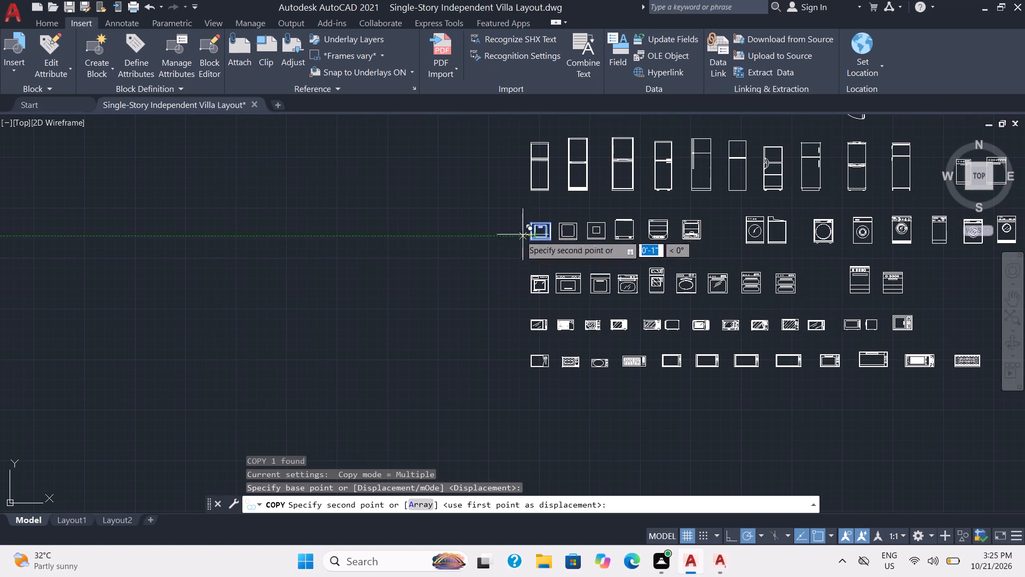
scroll(226, 269, "down", 4)
middle_click_drag(132, 302, 506, 323)
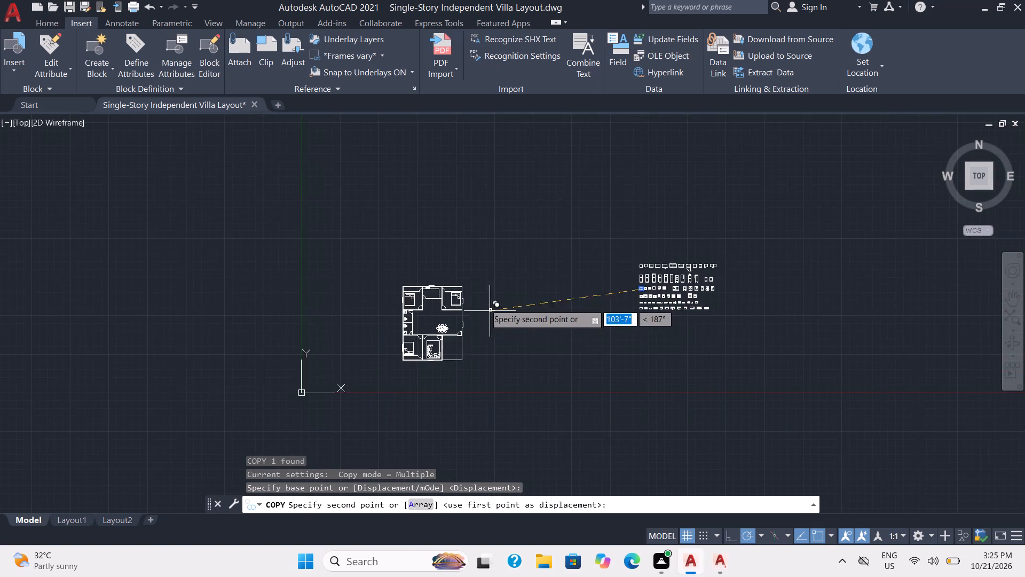
scroll(484, 302, "up", 3)
scroll(280, 280, "up", 2)
middle_click_drag(232, 268, 231, 267)
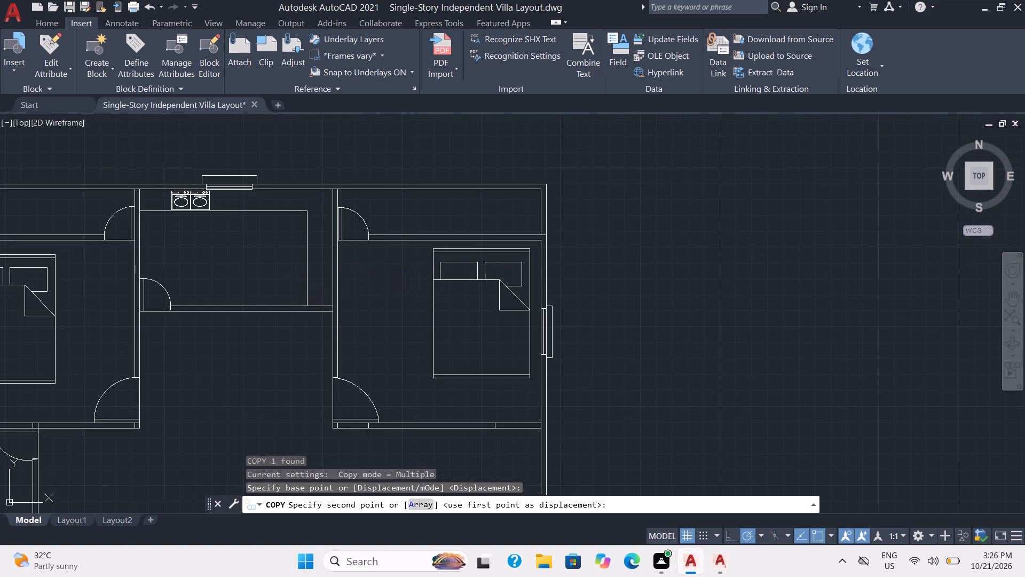
middle_click_drag(231, 267, 486, 397)
scroll(493, 370, "up", 2)
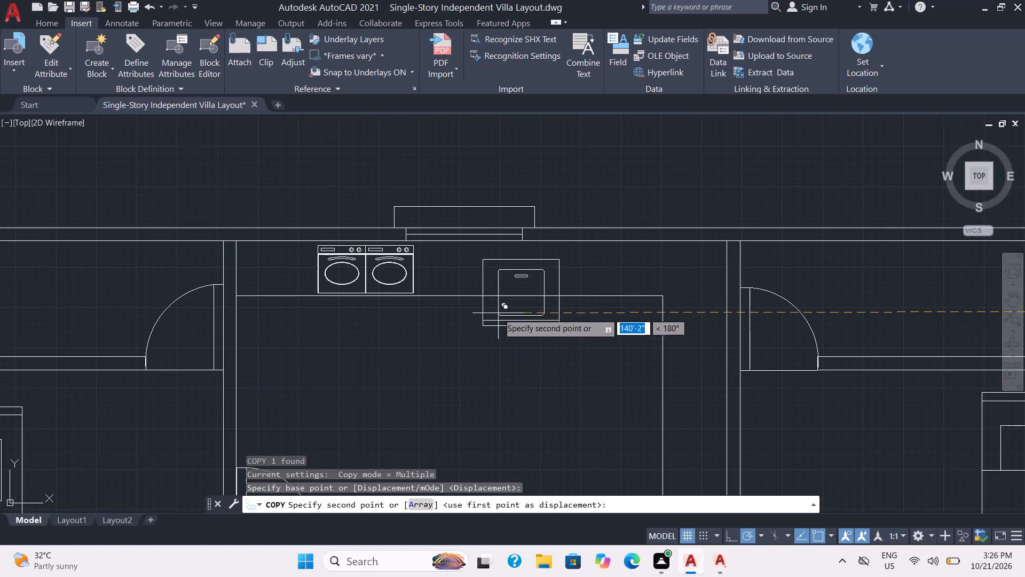
left_click(533, 308)
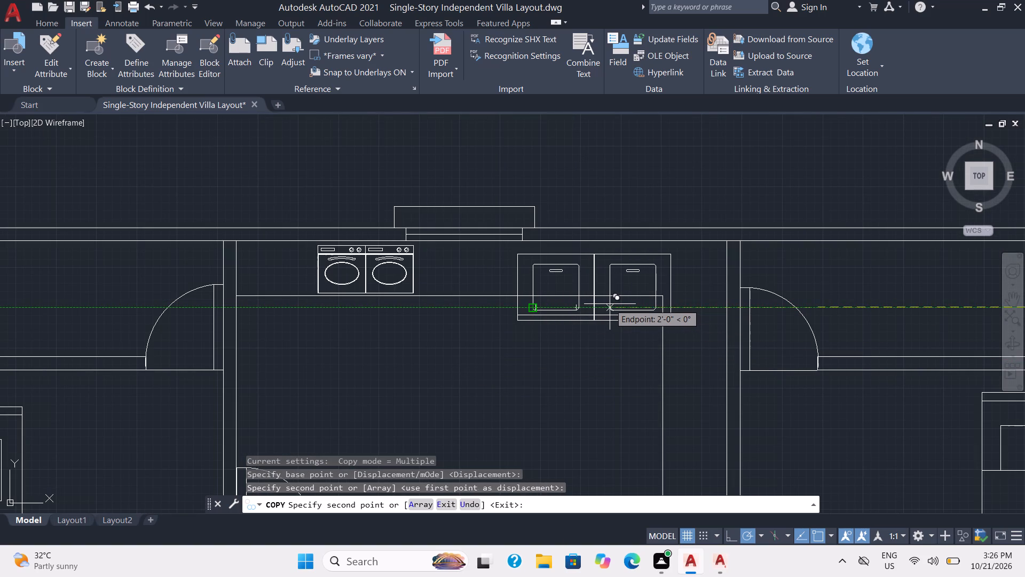
Place a second copy of the square unit 2'-0" directly east of the first, edge to edge, and finish copying.
left_click(610, 304)
key("Escape")
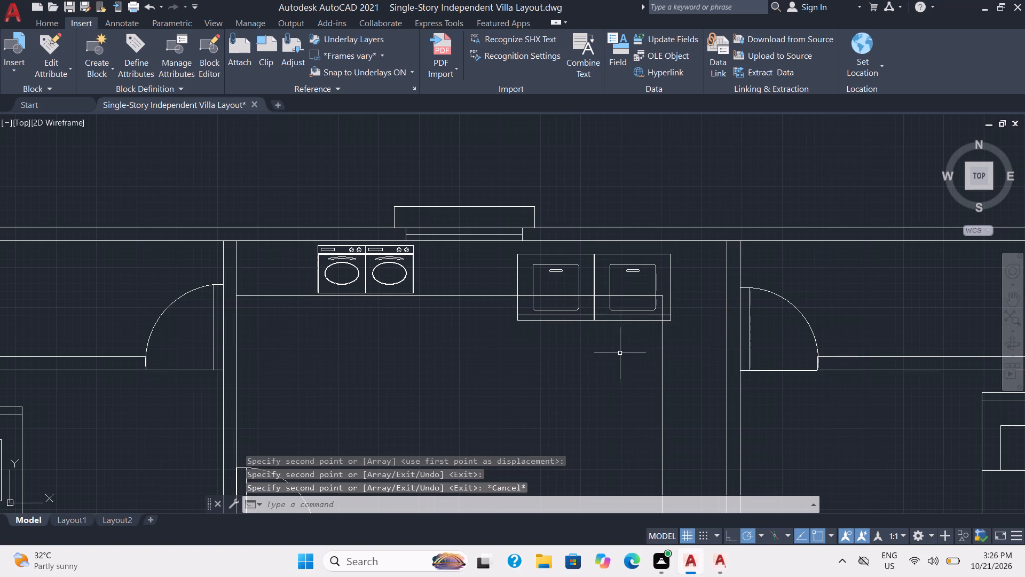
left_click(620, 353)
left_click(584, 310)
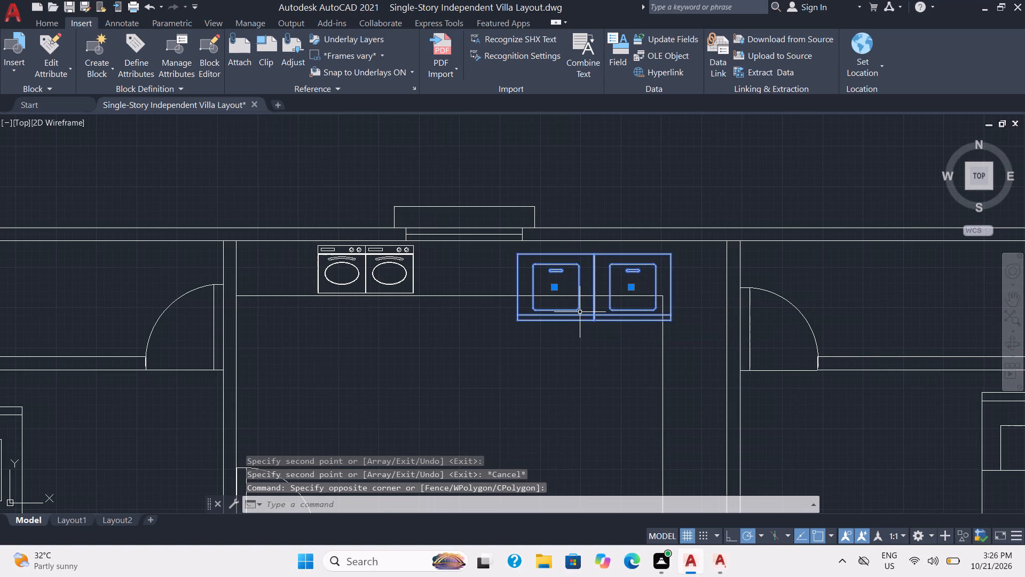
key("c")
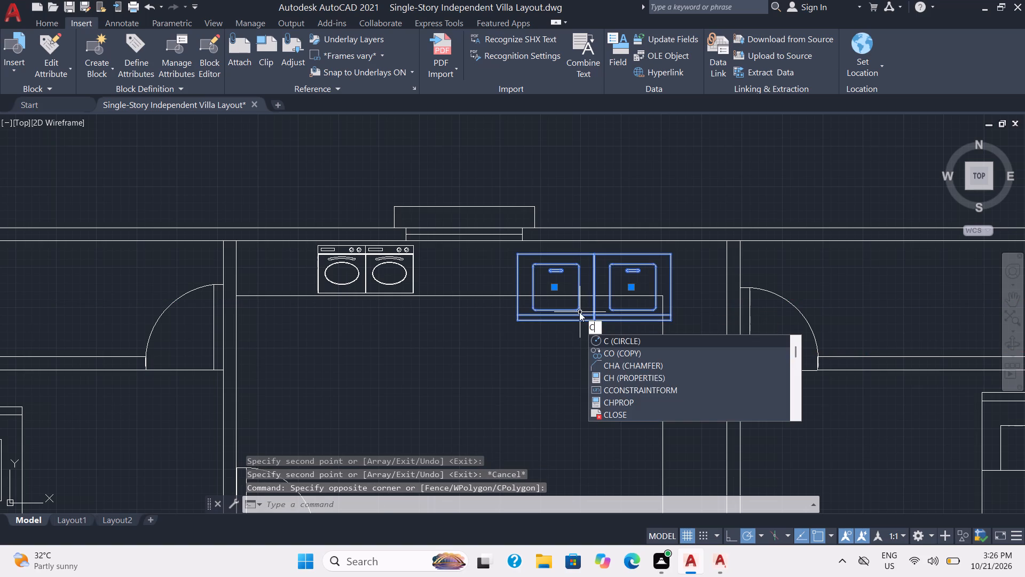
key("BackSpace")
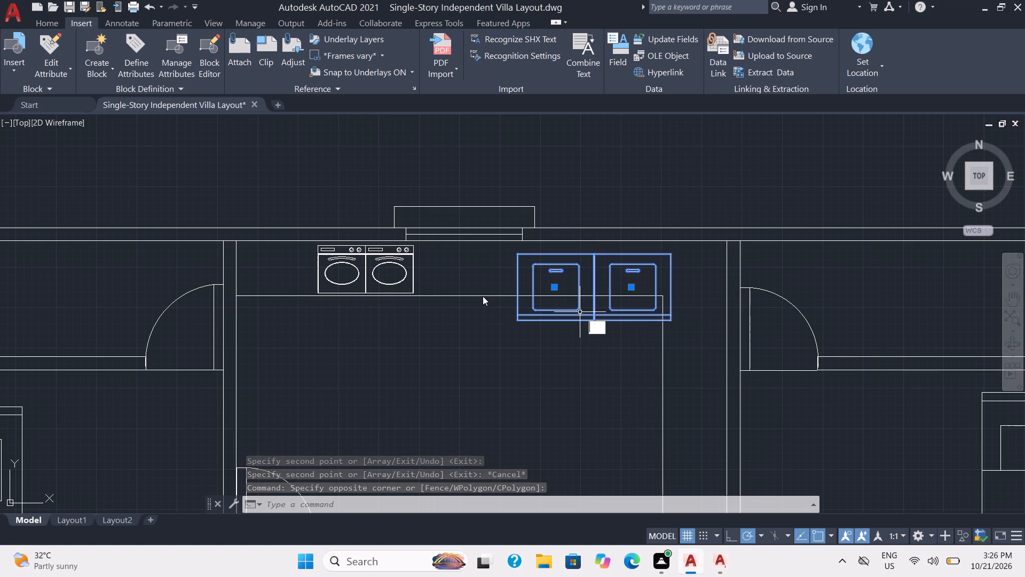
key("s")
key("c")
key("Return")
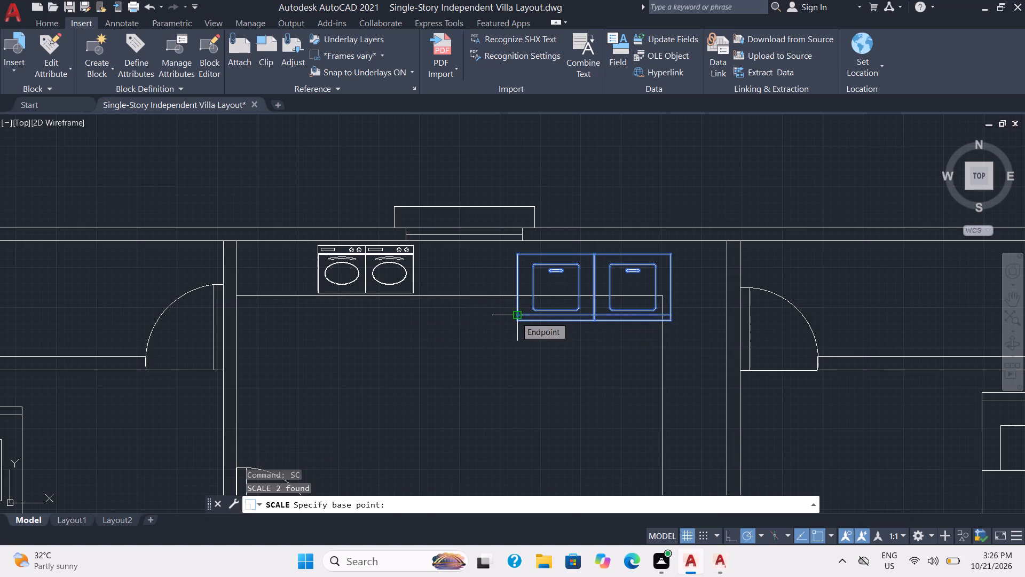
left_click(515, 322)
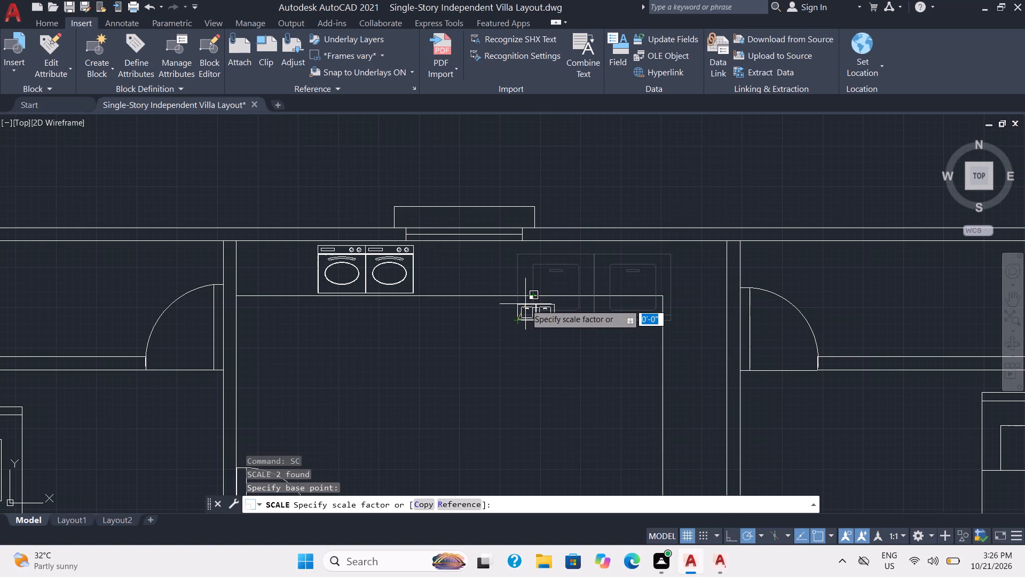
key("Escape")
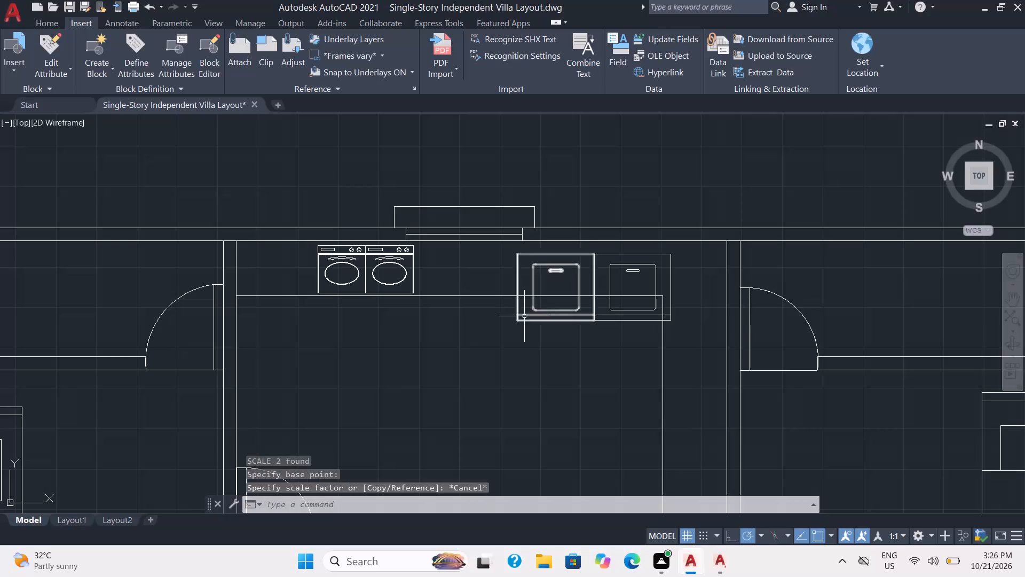
Scale both square units down together about the pair's northeast corner so they fit within the north counter's depth.
left_click_drag(577, 337, 577, 330)
left_click(561, 313)
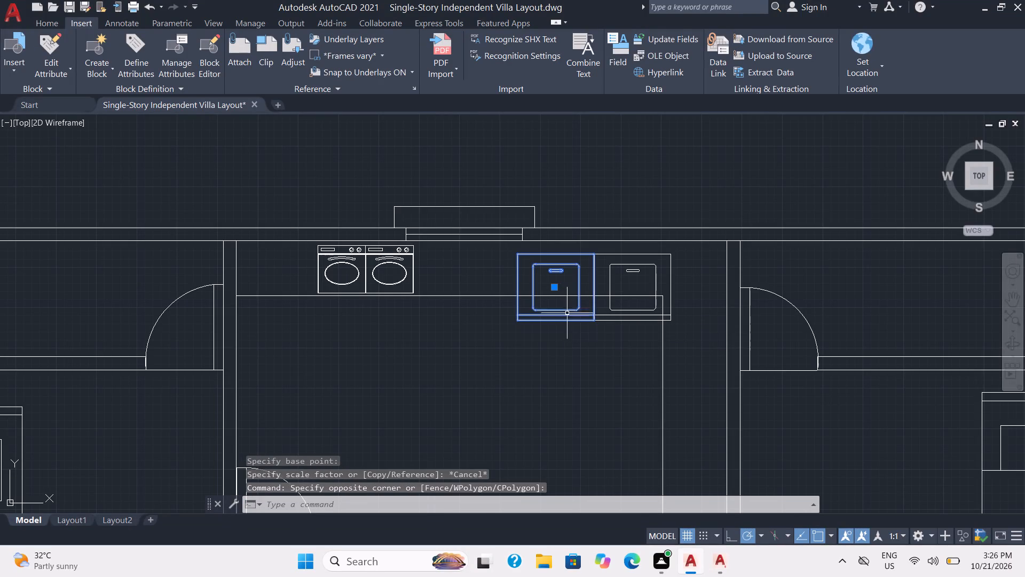
left_click(614, 318)
left_click(615, 299)
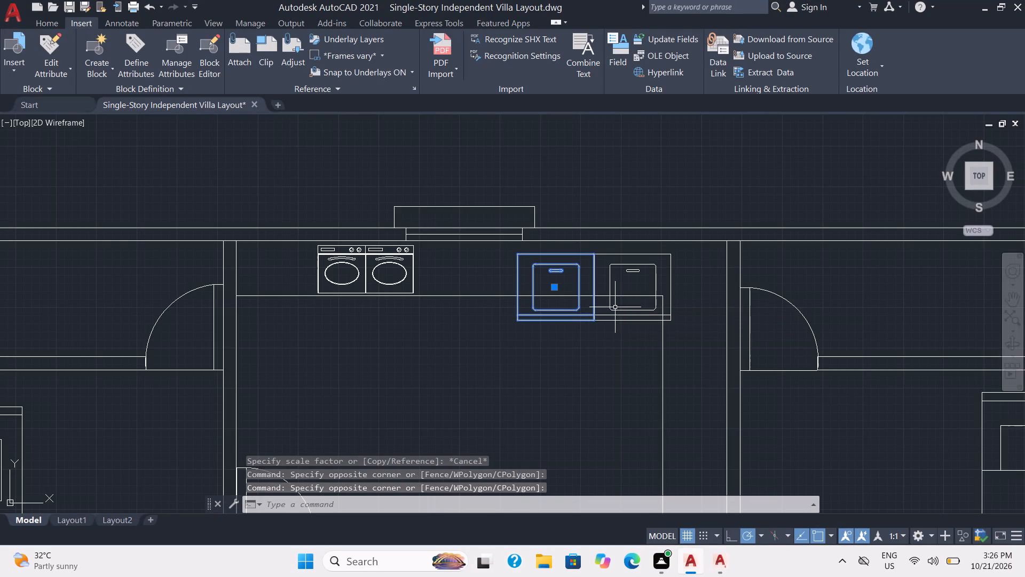
left_click_drag(622, 341, 620, 330)
left_click_drag(622, 337, 620, 329)
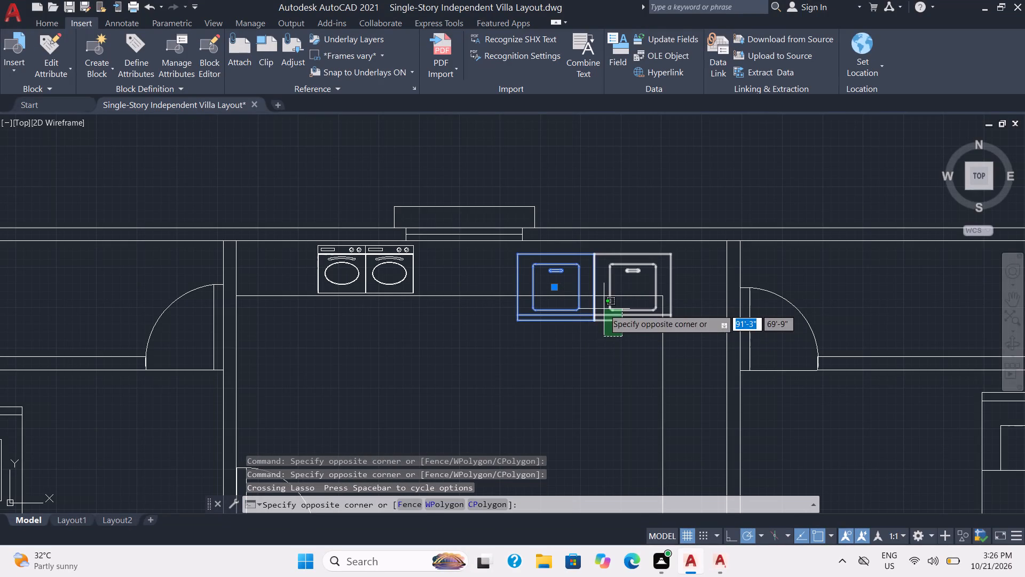
left_click(604, 309)
type("sc")
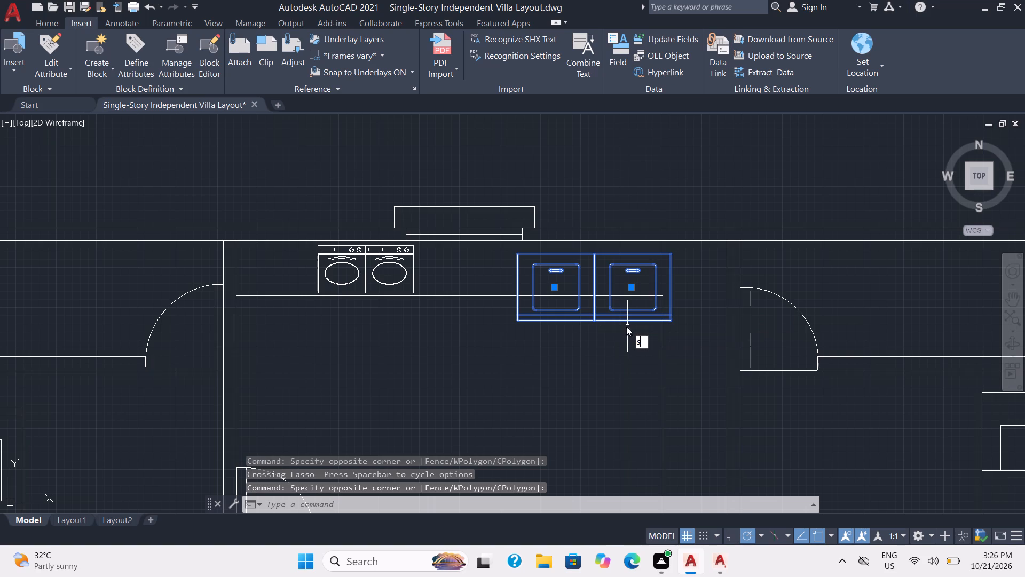
key("Return")
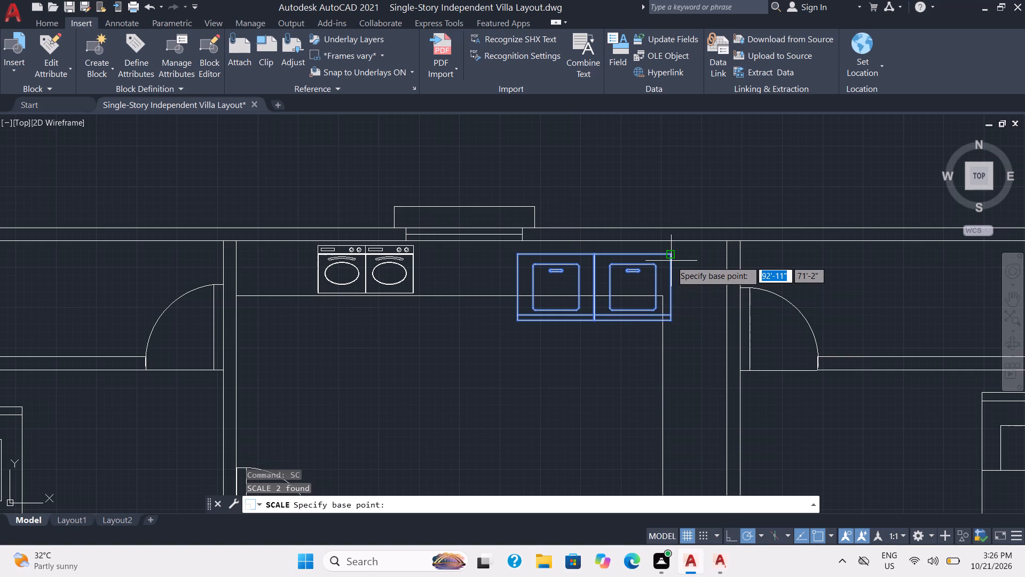
left_click(669, 255)
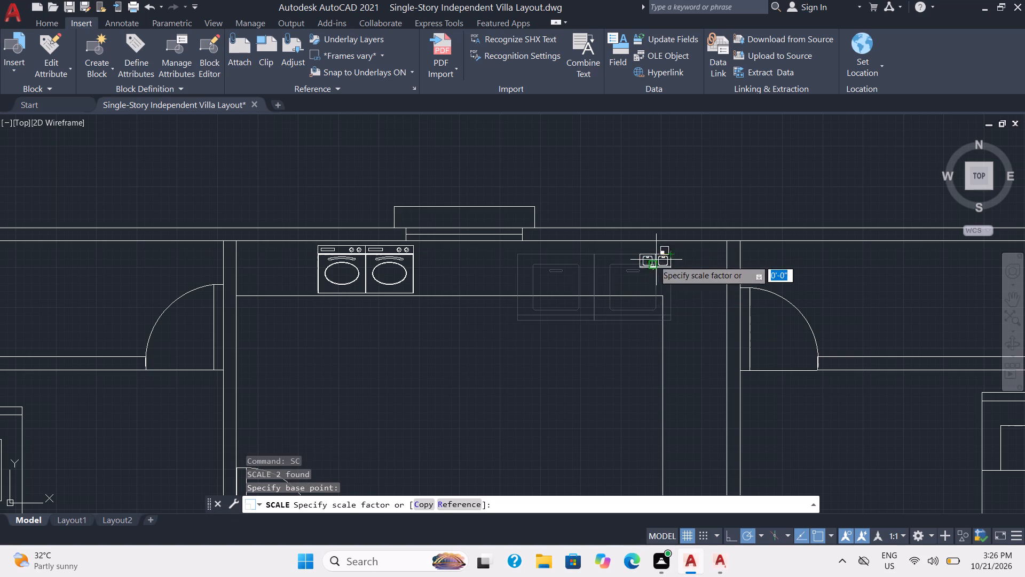
left_click(621, 269)
Move the two scaled square units together about 4 inches northeast, closer to the kitchen's north wall.
left_click(698, 301)
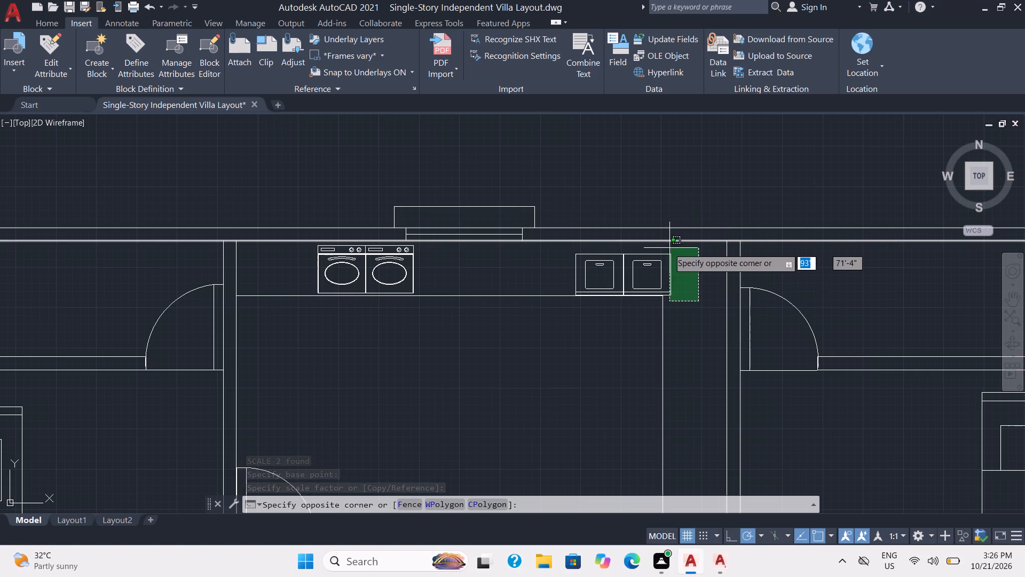
key("Escape")
left_click(680, 263)
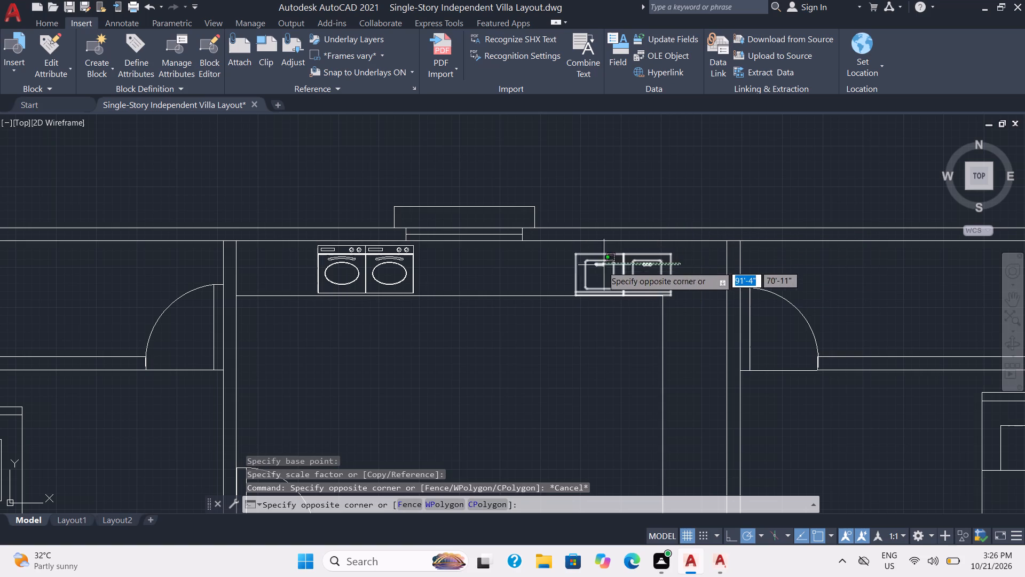
left_click(565, 249)
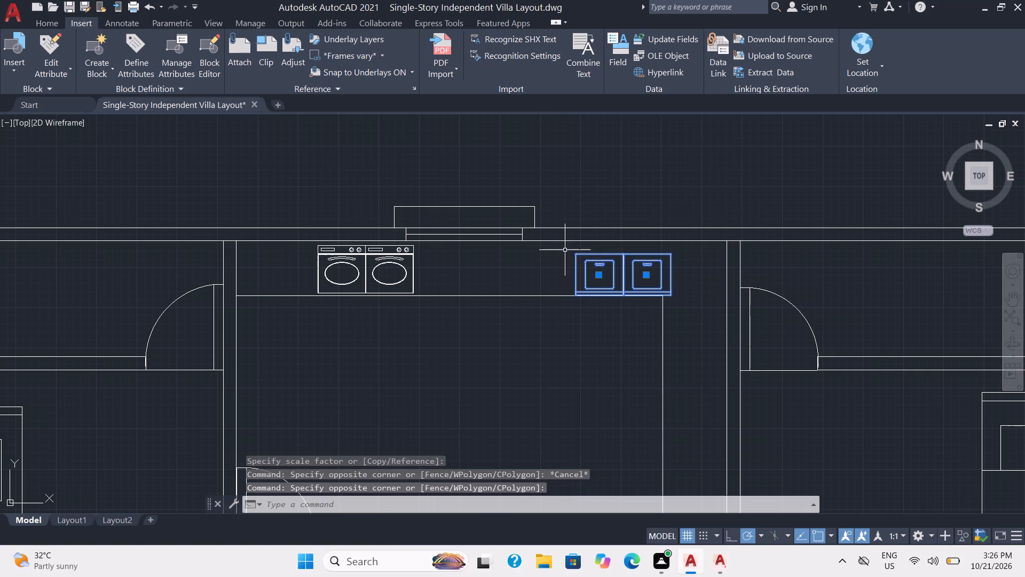
key("m")
key("Return")
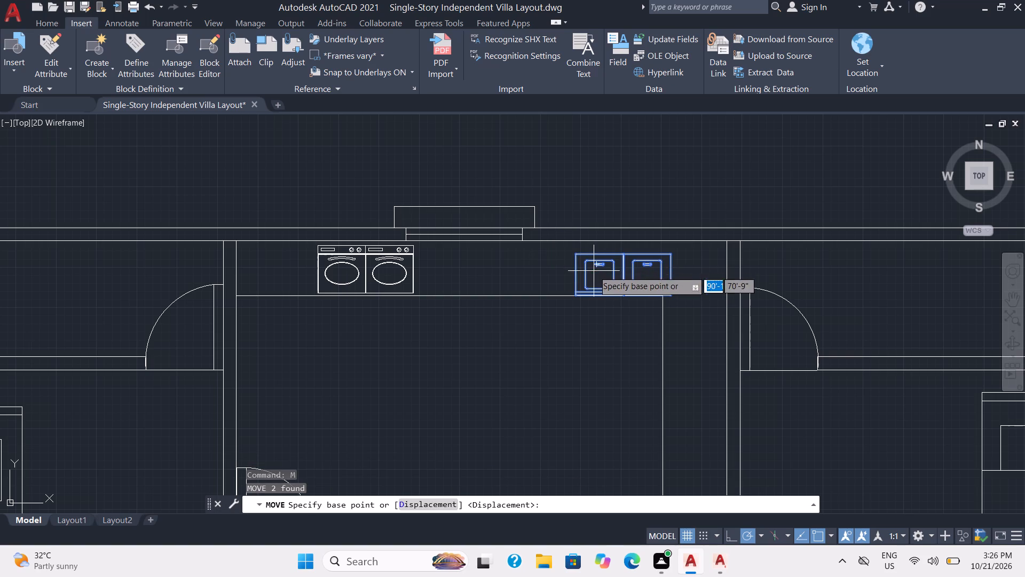
left_click(610, 265)
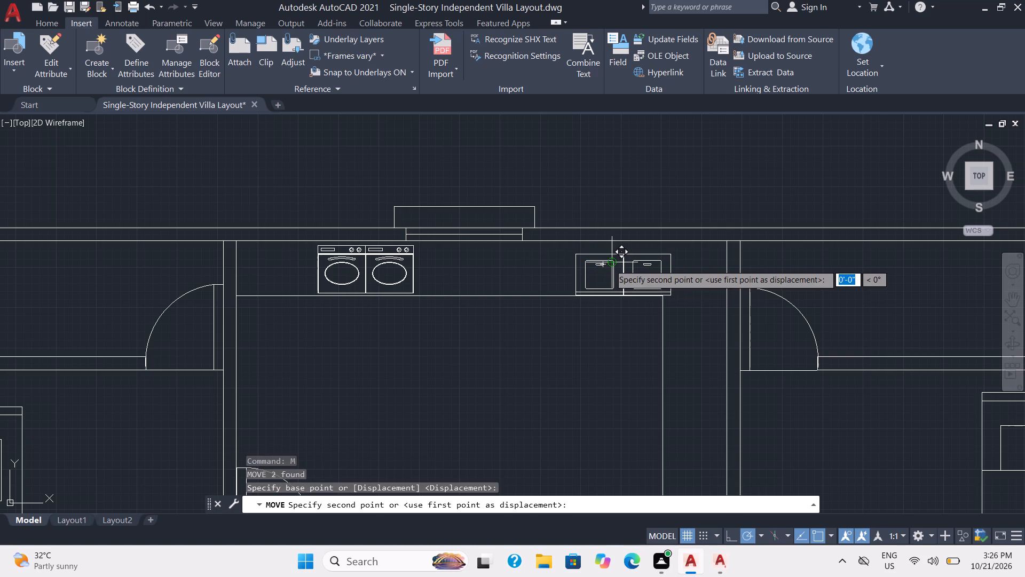
scroll(610, 264, "up", 2)
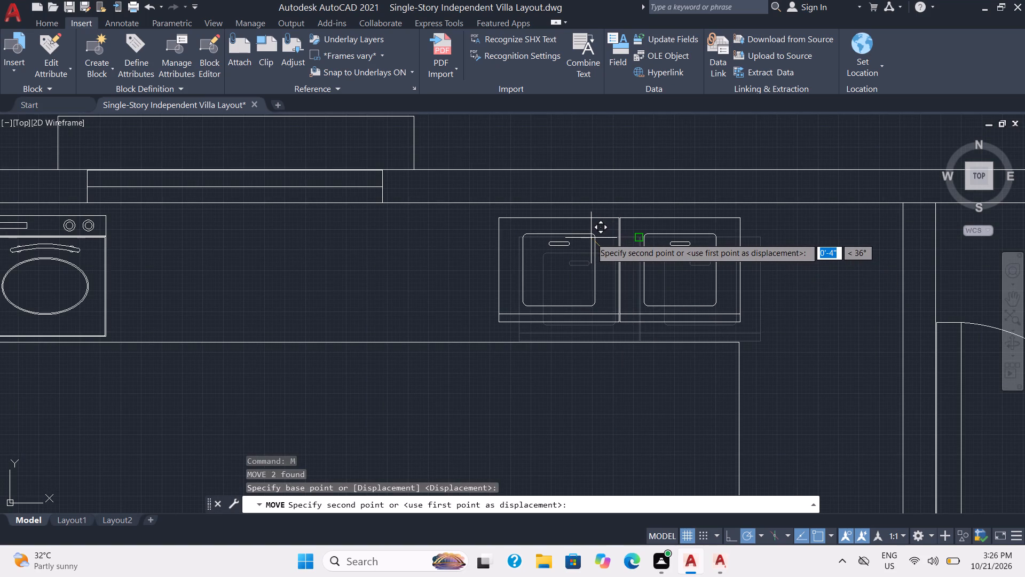
left_click(591, 238)
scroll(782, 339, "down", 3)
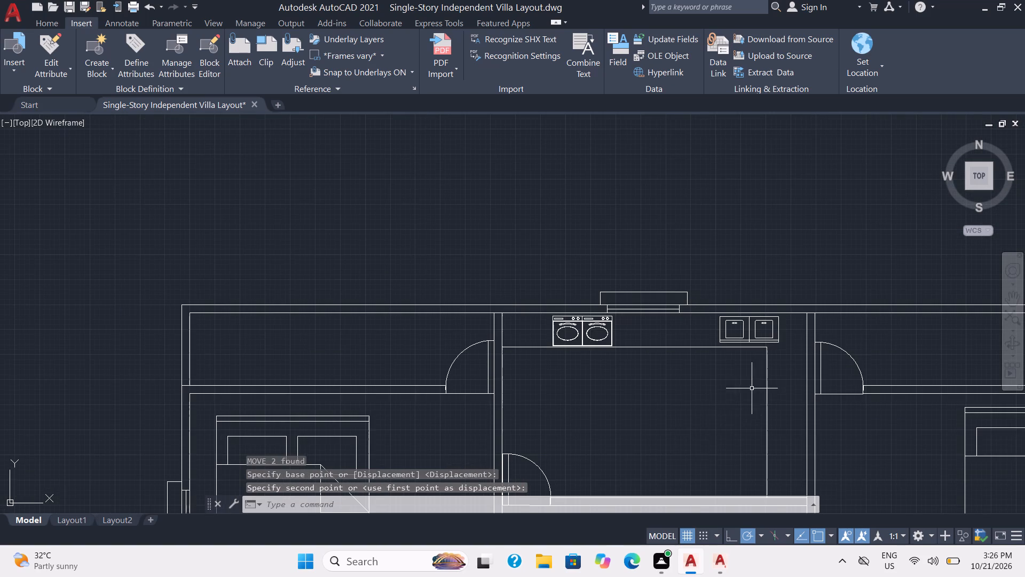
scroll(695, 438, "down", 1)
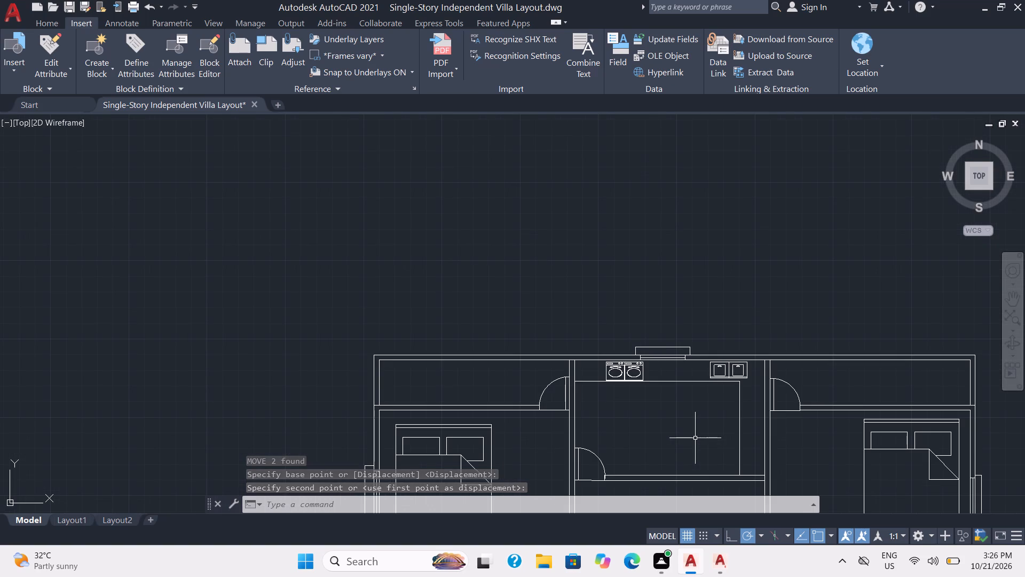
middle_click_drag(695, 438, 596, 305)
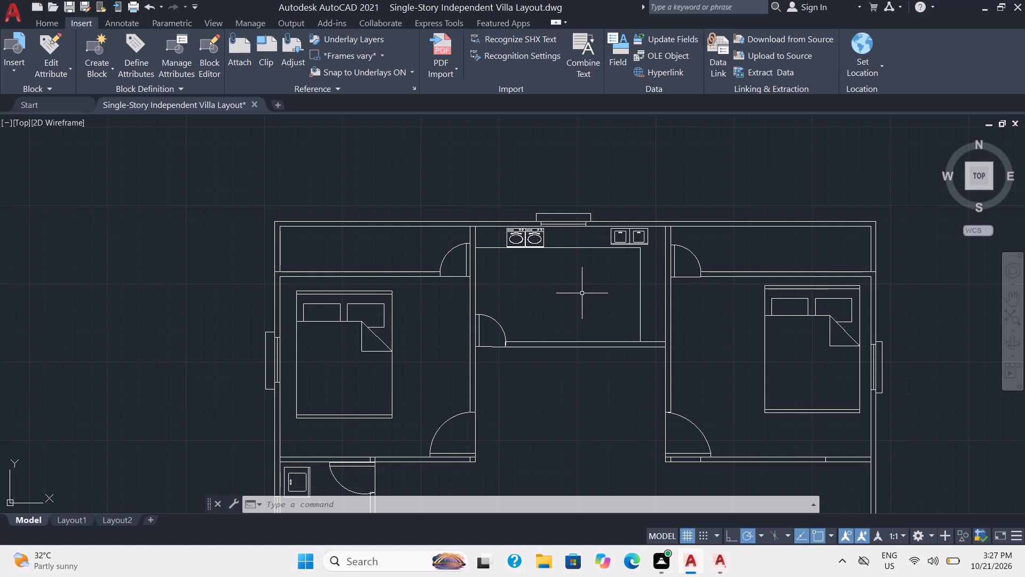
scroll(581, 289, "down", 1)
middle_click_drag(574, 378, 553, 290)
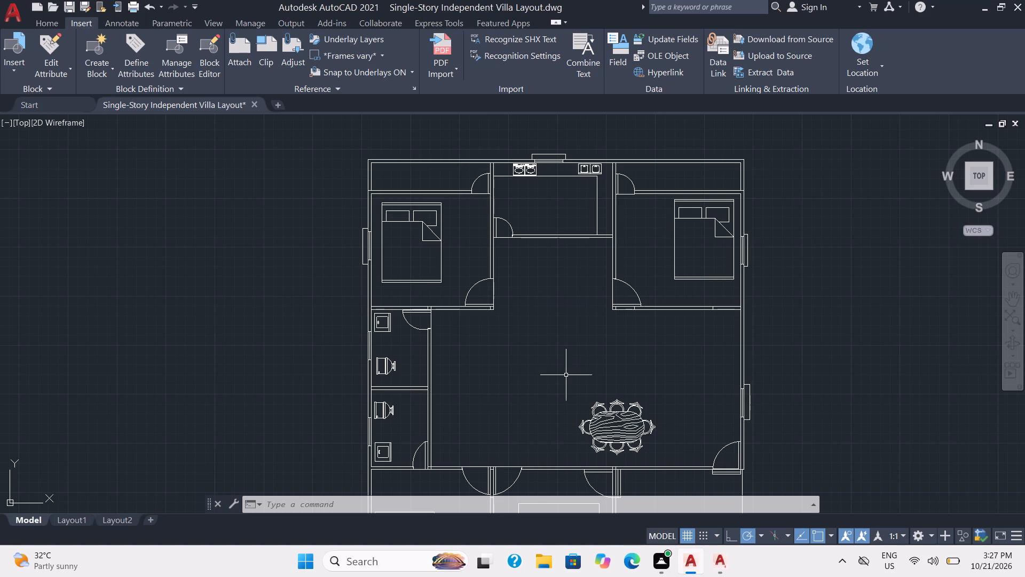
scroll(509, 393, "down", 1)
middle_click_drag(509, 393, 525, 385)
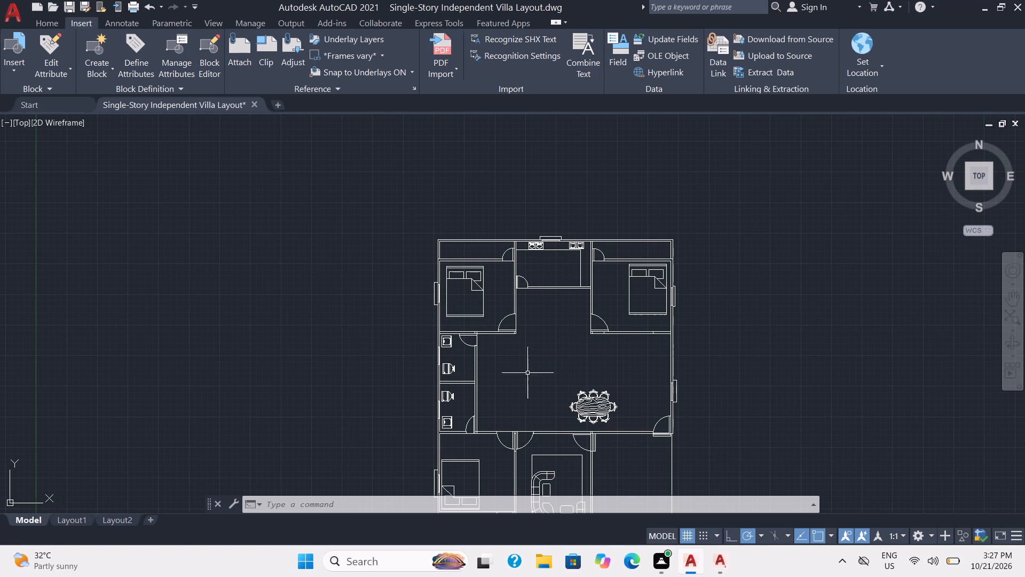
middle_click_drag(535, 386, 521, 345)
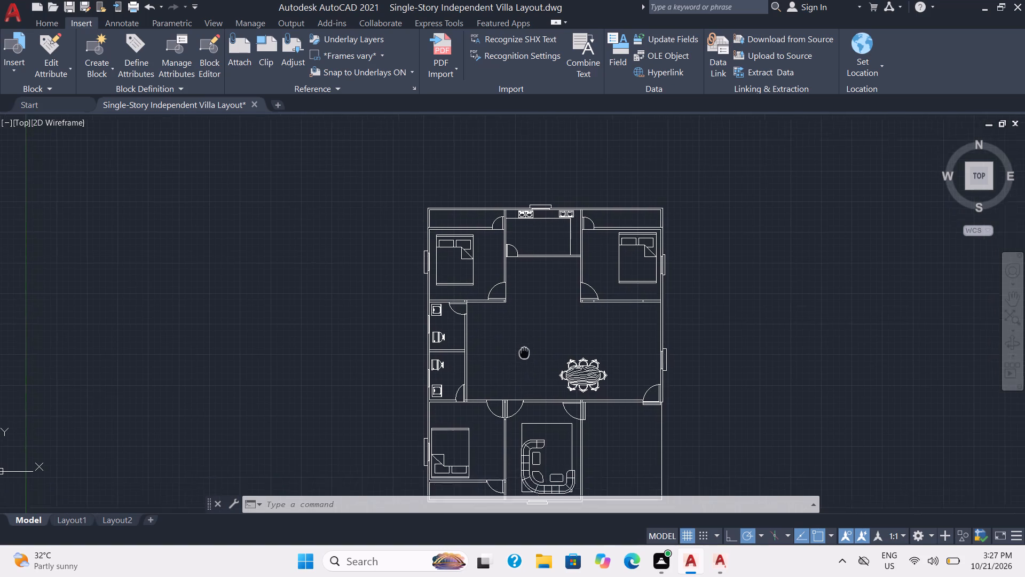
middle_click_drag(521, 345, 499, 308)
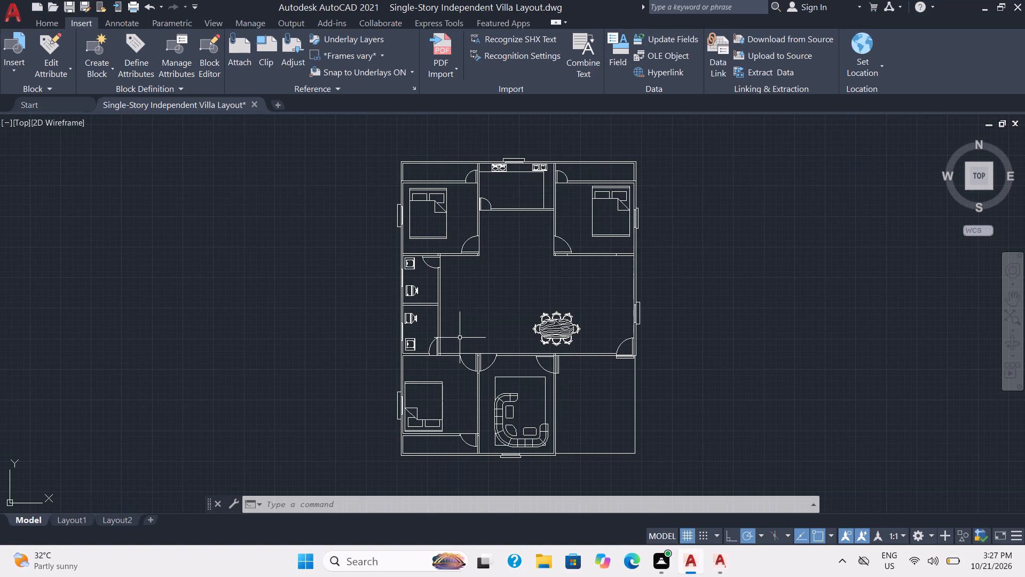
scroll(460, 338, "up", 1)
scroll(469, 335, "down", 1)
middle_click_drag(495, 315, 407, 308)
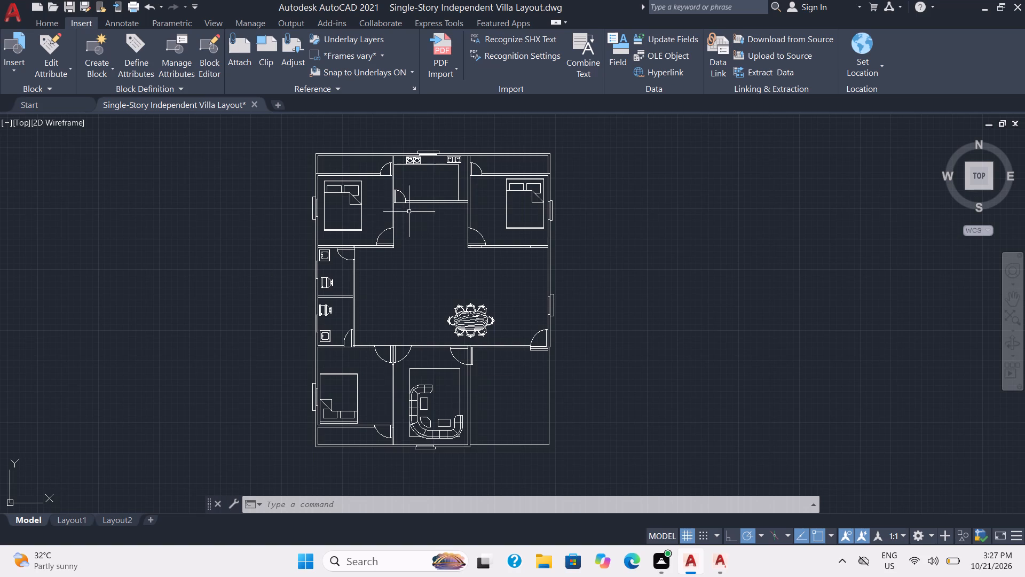
Save the villa layout drawing.
left_click(42, 19)
key("ctrl+s")
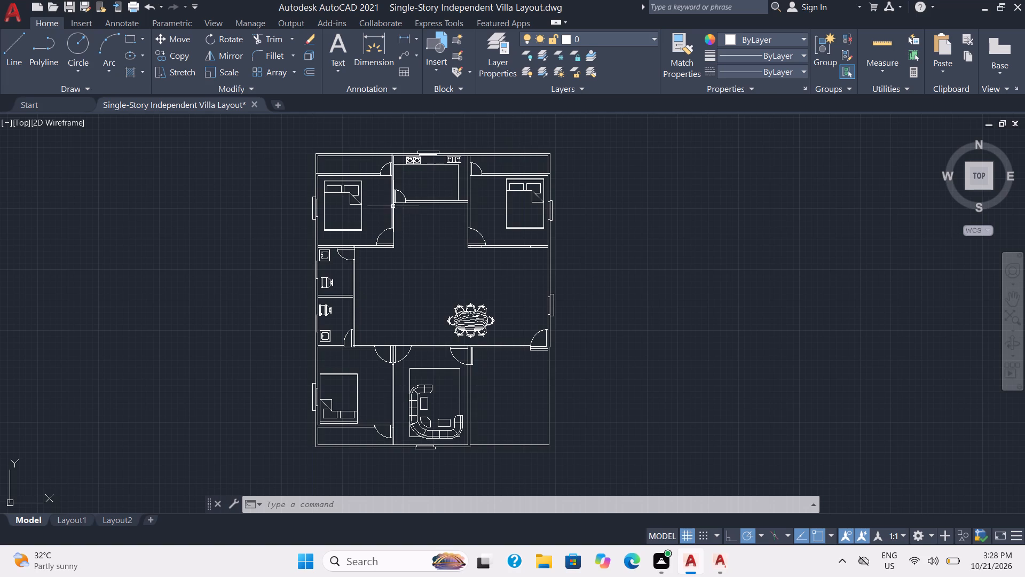
Add the multiline text label VARENDA in the narrow space north of the northwest bedroom, in a text box about 4'-1" wide.
scroll(352, 169, "up", 2)
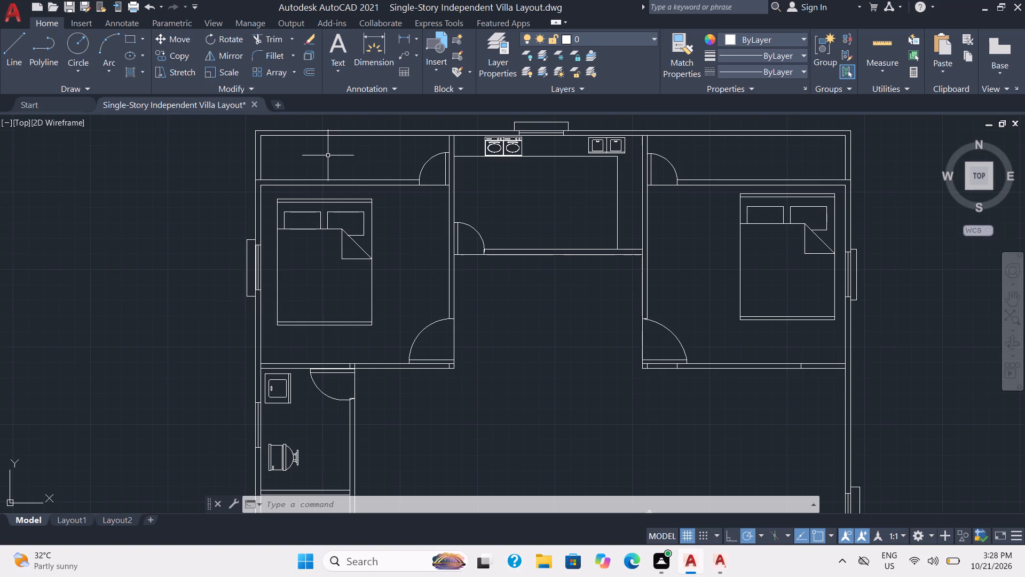
double_click(321, 155)
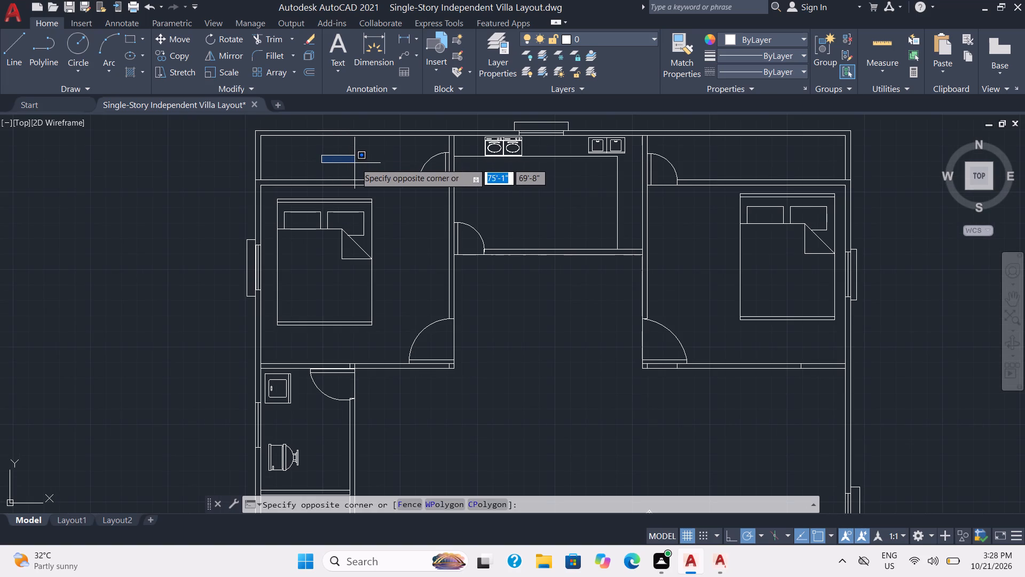
left_click(388, 166)
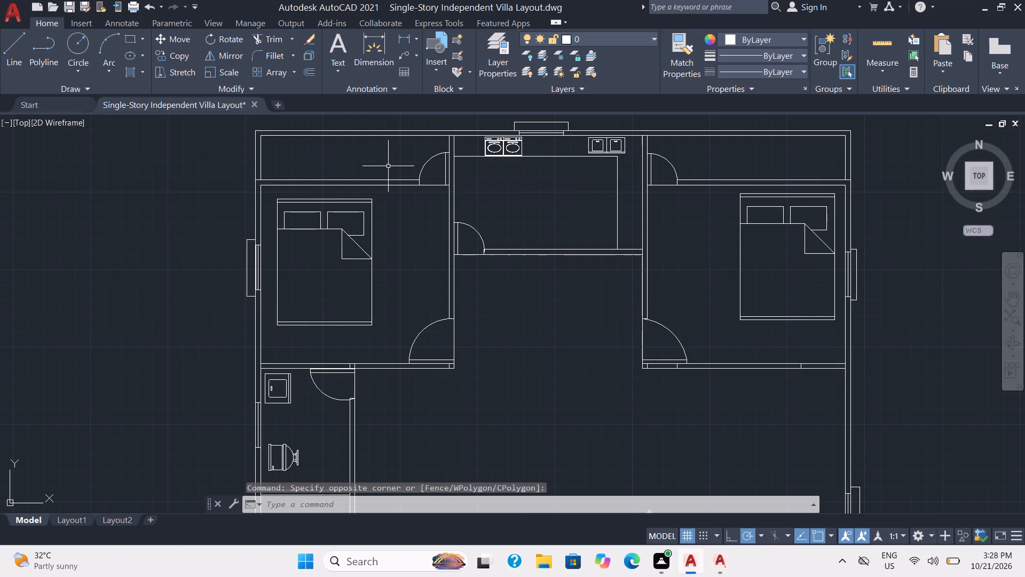
scroll(382, 171, "up", 1)
scroll(381, 170, "down", 1)
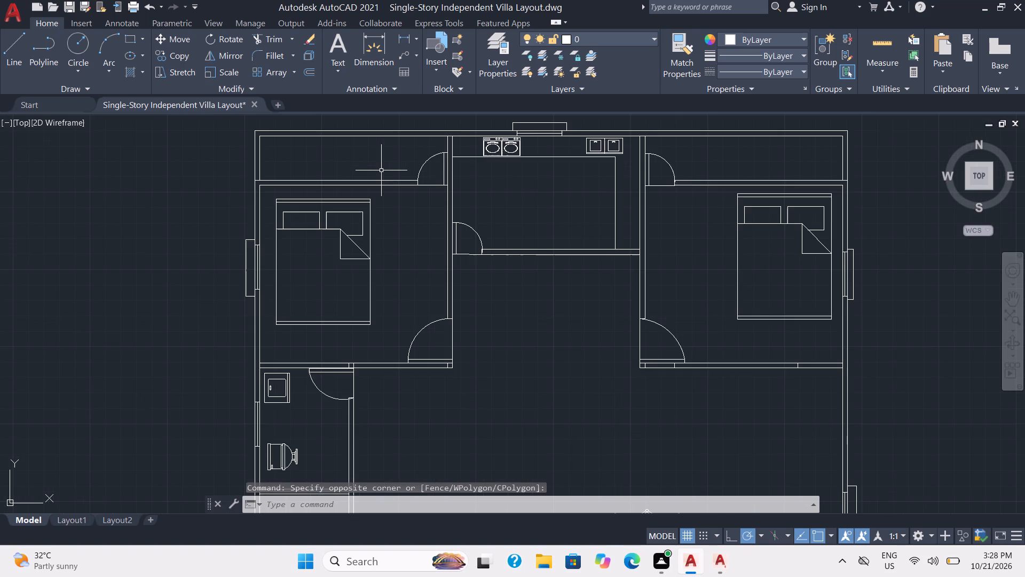
left_click(342, 45)
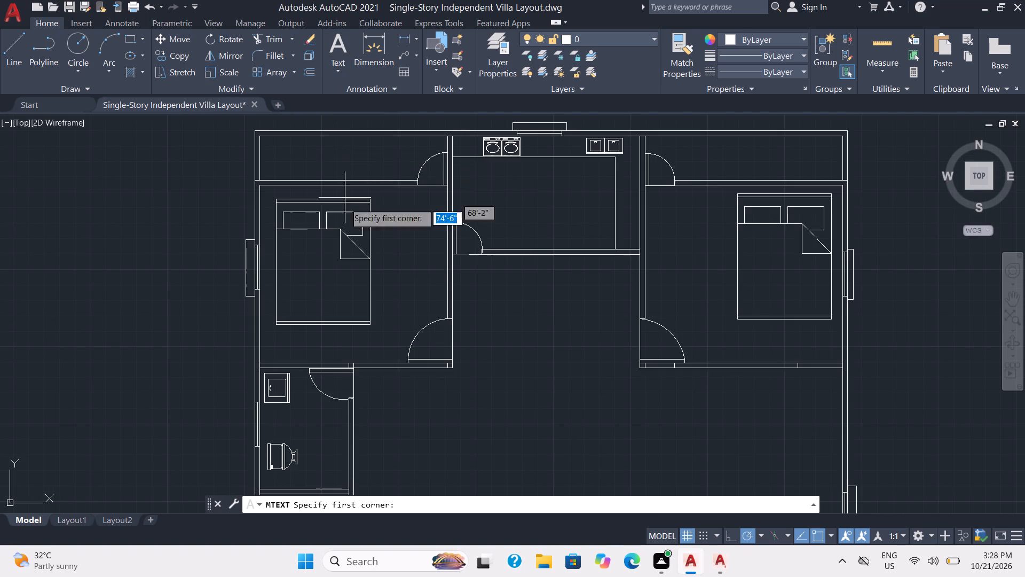
scroll(303, 340, "up", 2)
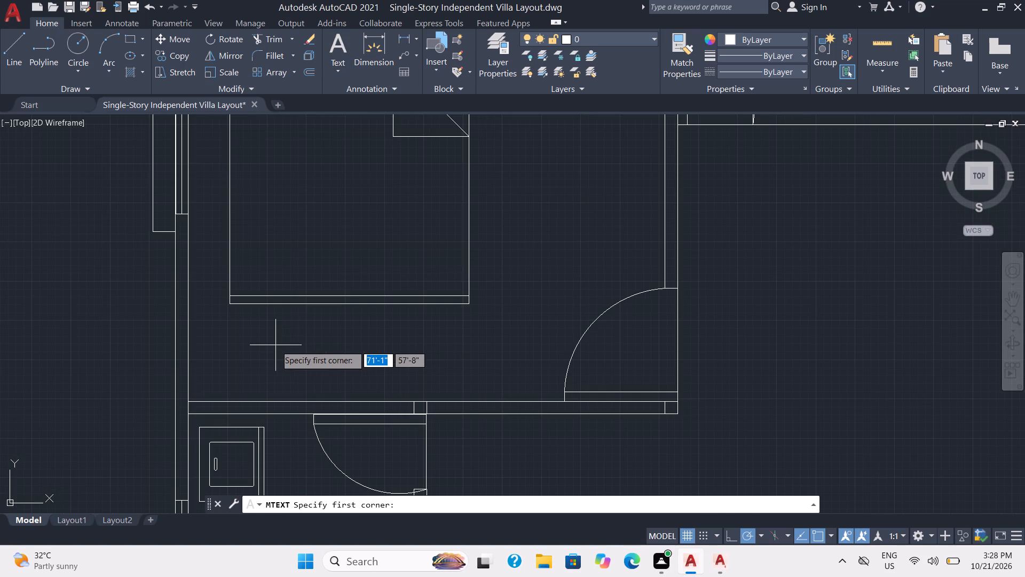
scroll(296, 228, "down", 2)
middle_click_drag(309, 190, 324, 332)
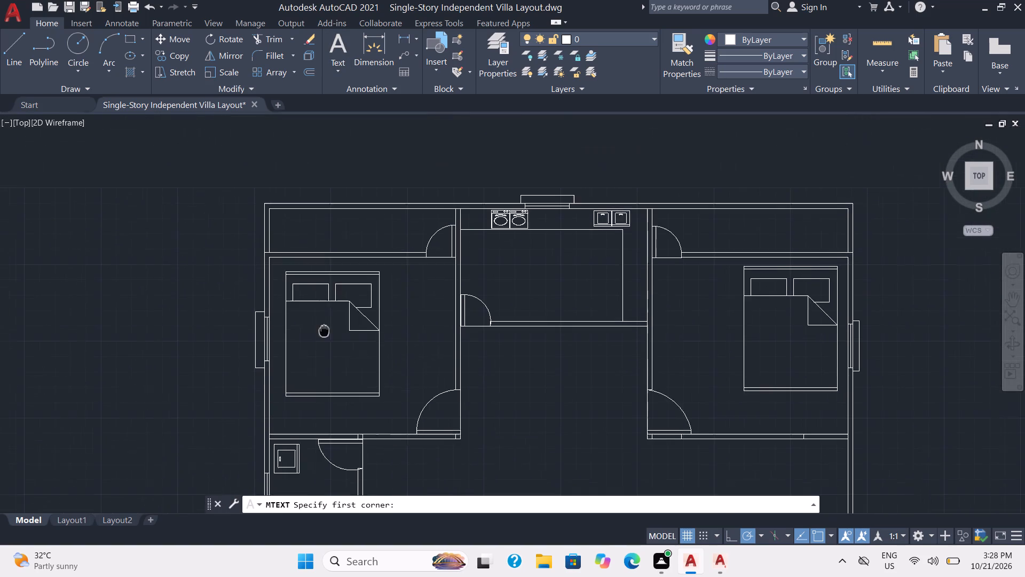
middle_click_drag(324, 332, 325, 337)
scroll(324, 237, "up", 2)
double_click(310, 235)
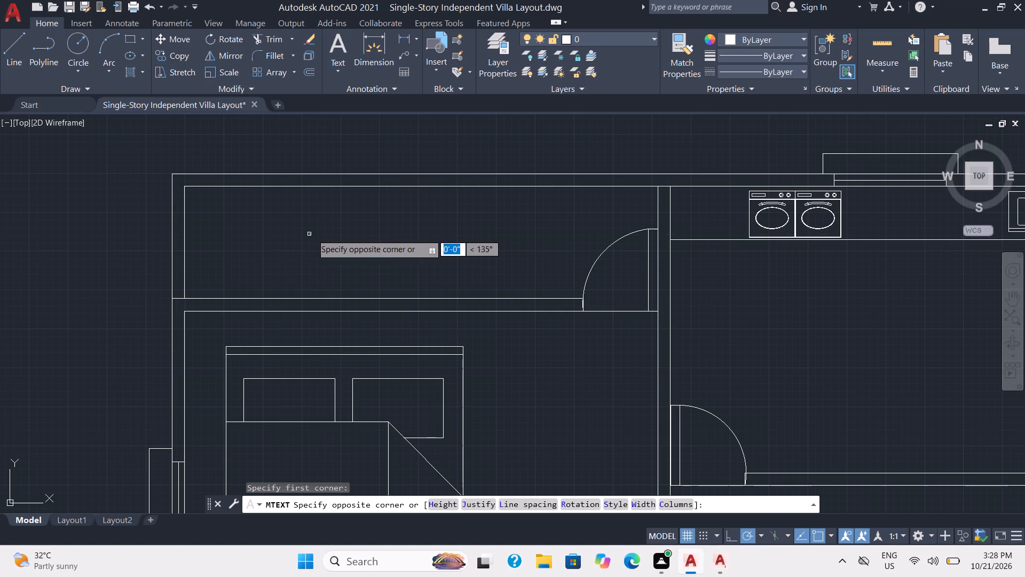
left_click(463, 267)
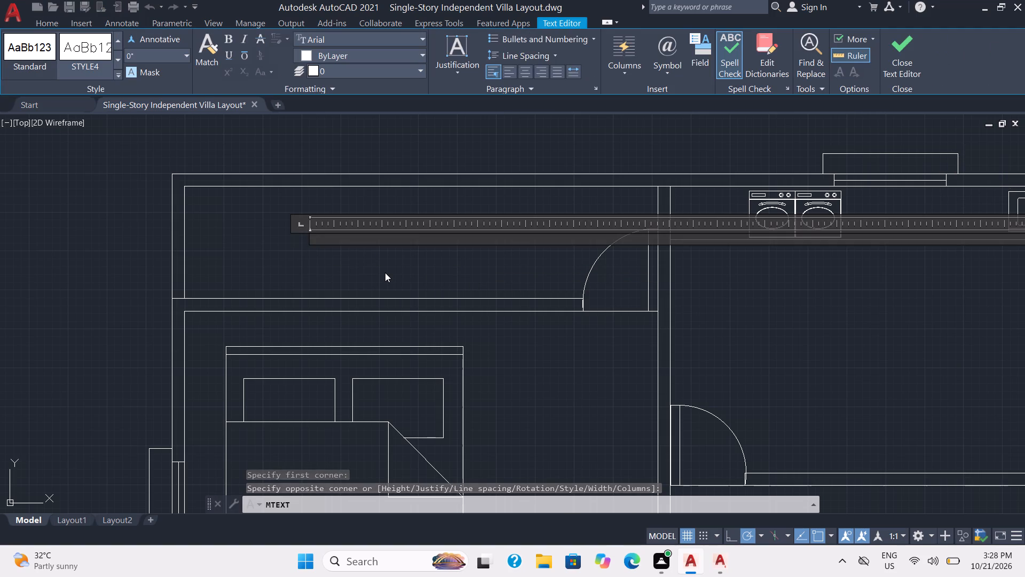
type("VARENDA")
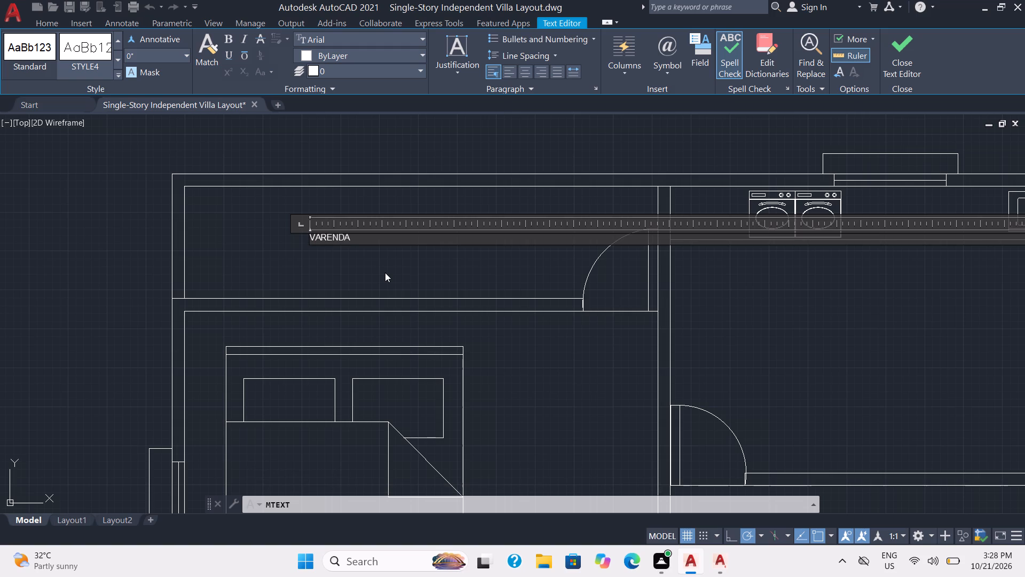
left_click(249, 259)
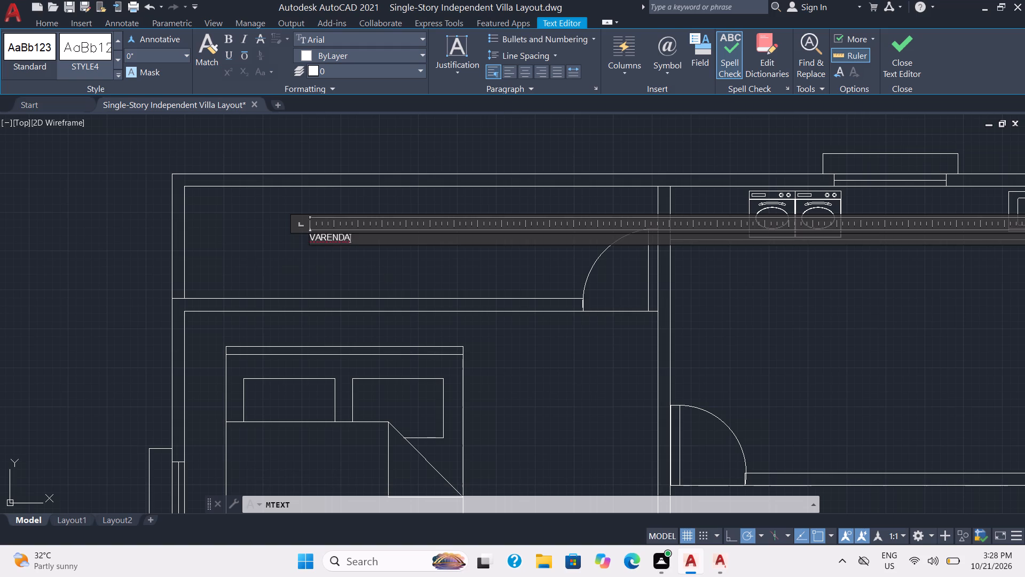
Set the VARENDA label's text height to 5".
left_click(343, 246)
left_click(298, 229)
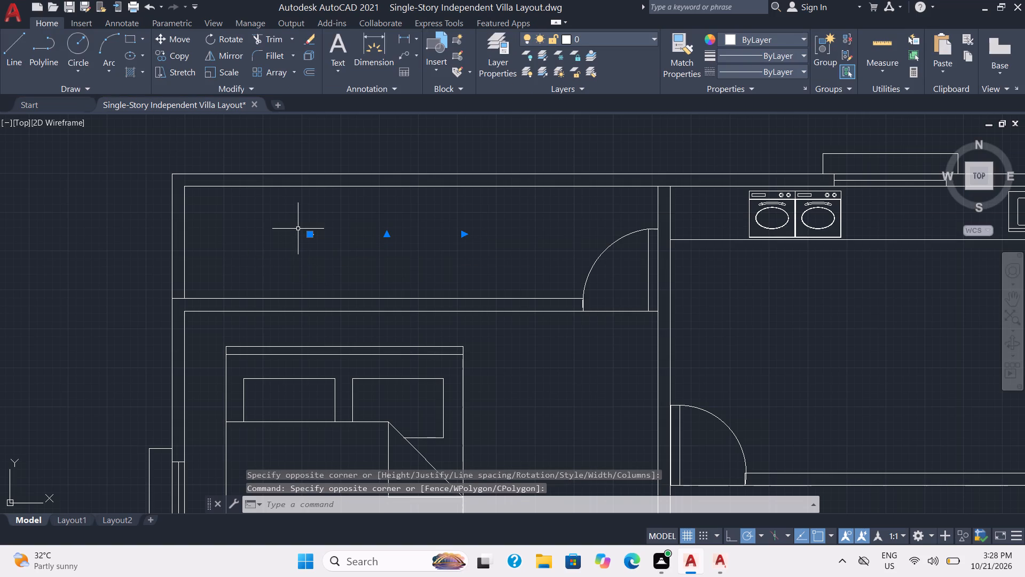
key("ctrl+1")
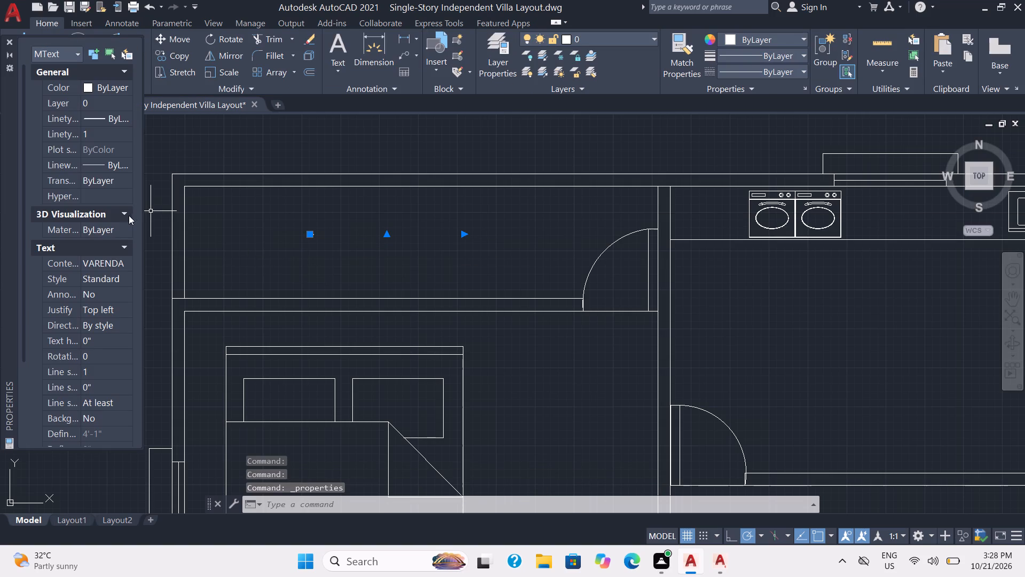
double_click(96, 340)
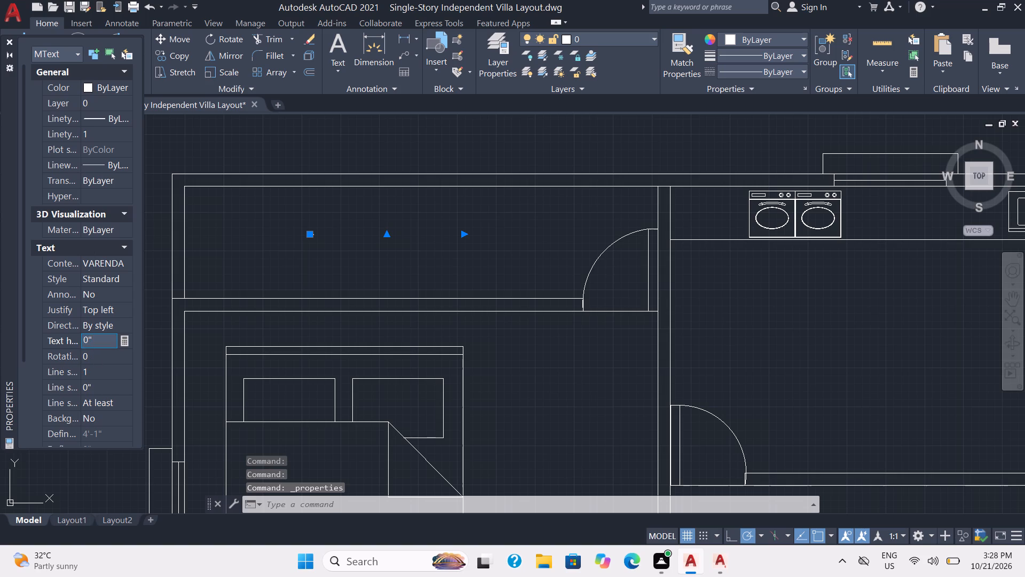
left_click(96, 340)
double_click(96, 340)
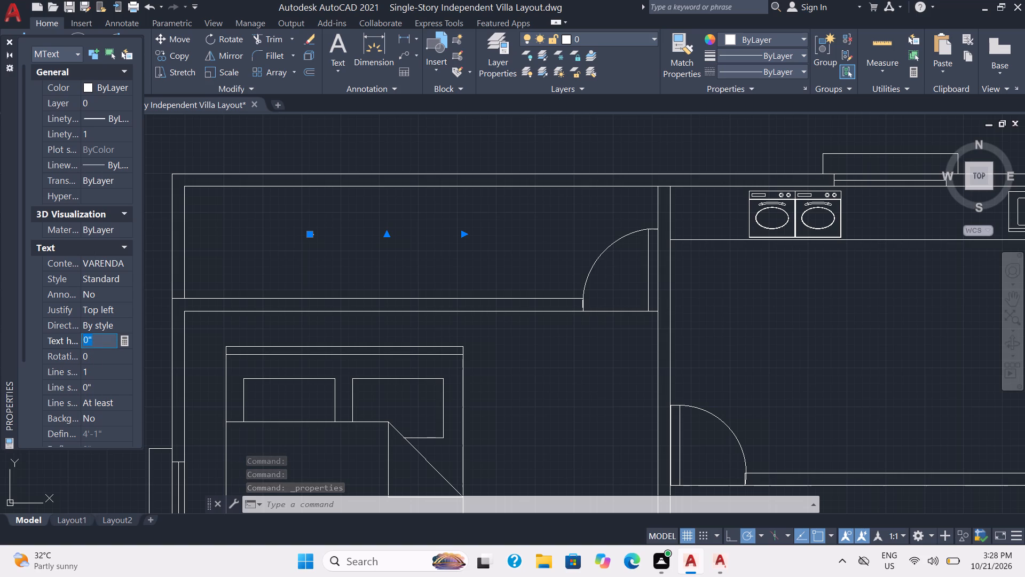
key("5")
key("Return")
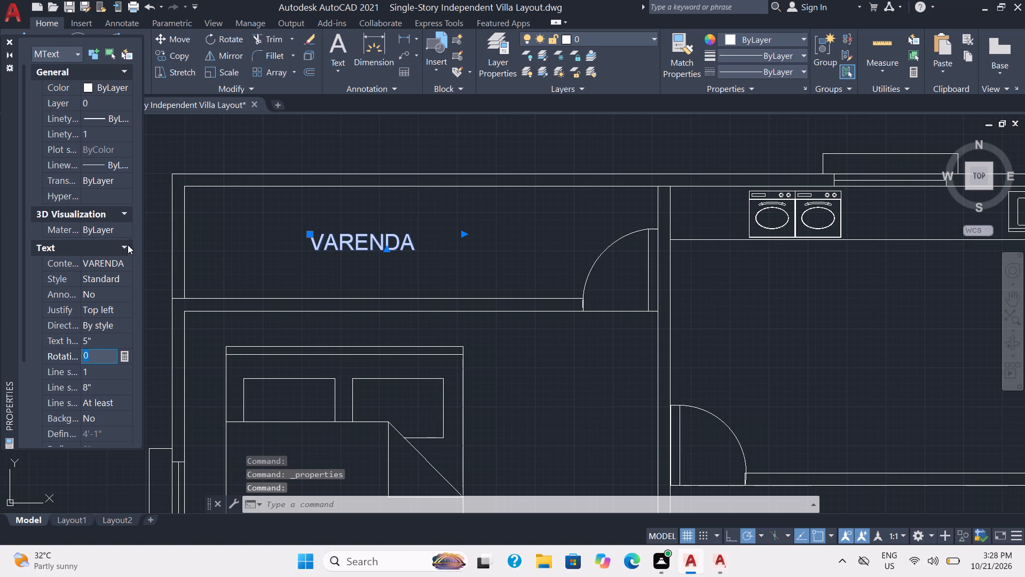
left_click(7, 40)
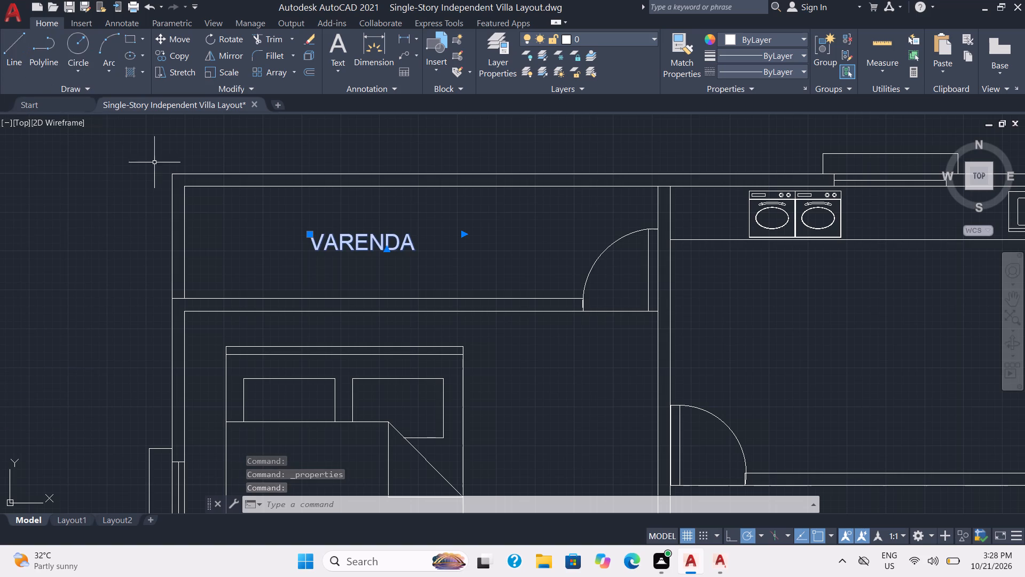
key("Escape")
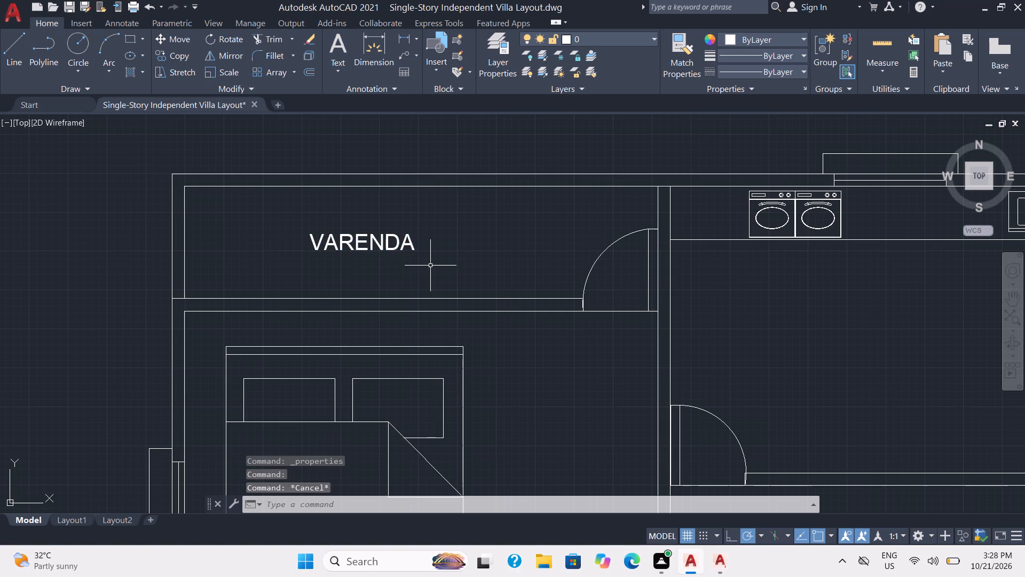
Copy the VARENDA label into the northwest bedroom, just south of the bed, keeping the copy command active.
left_click(430, 266)
left_click(333, 232)
type("CO")
key("Return")
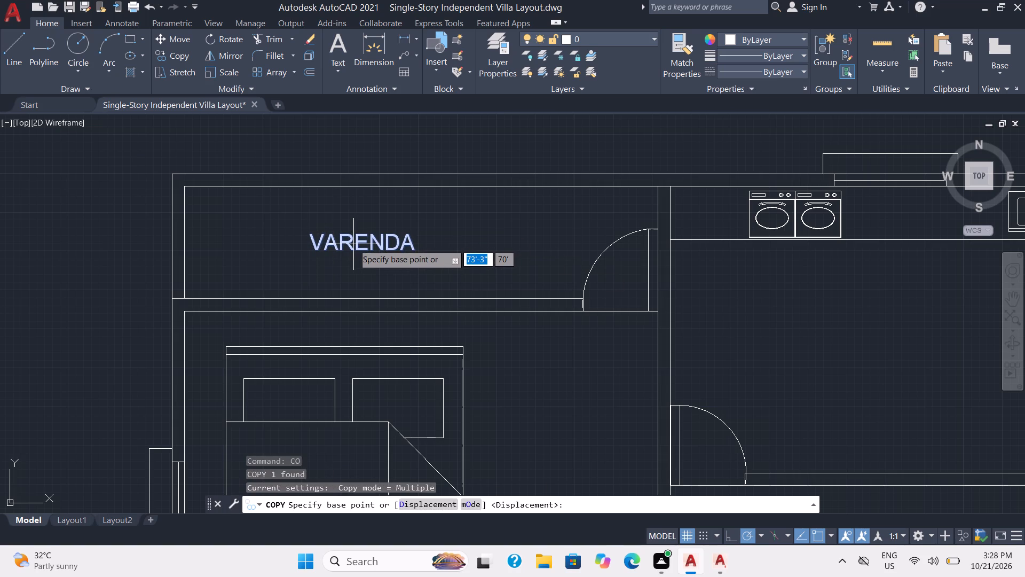
left_click(353, 244)
scroll(355, 287, "down", 3)
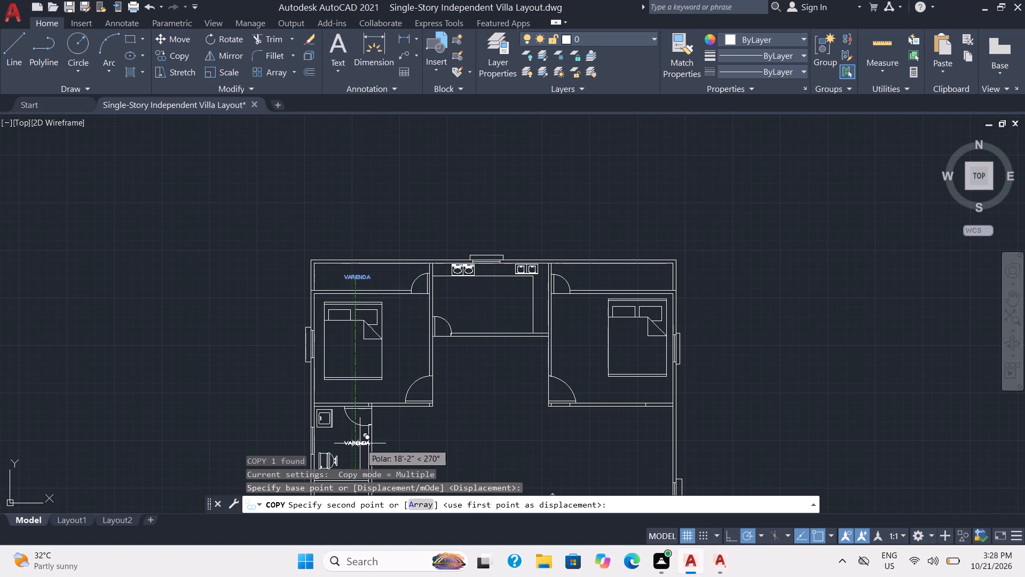
scroll(360, 439, "up", 2)
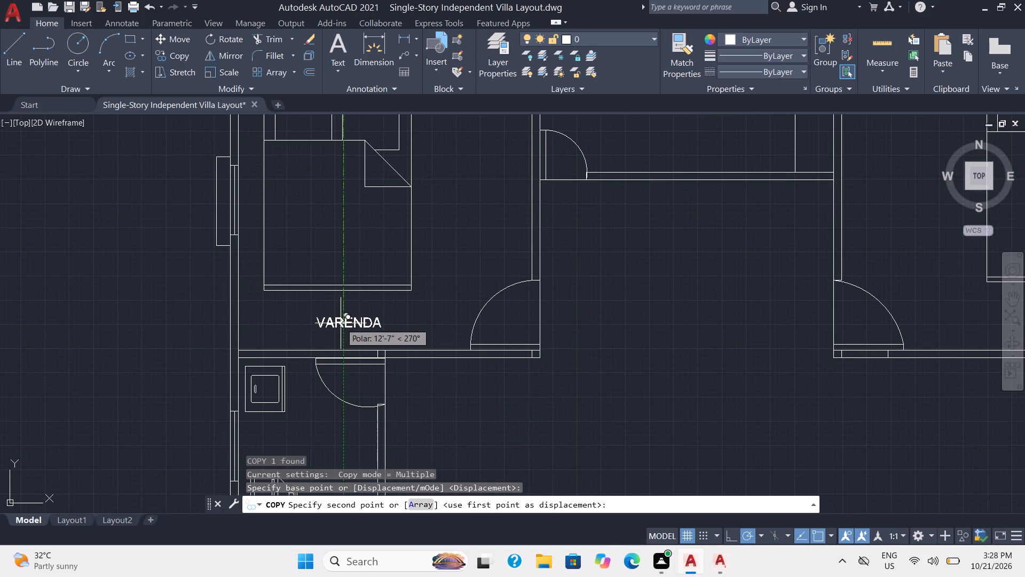
left_click(296, 318)
Place further copies of the label in the two west-side bathrooms, one beside the fixtures in each.
scroll(324, 388, "down", 1)
middle_click_drag(318, 404, 318, 373)
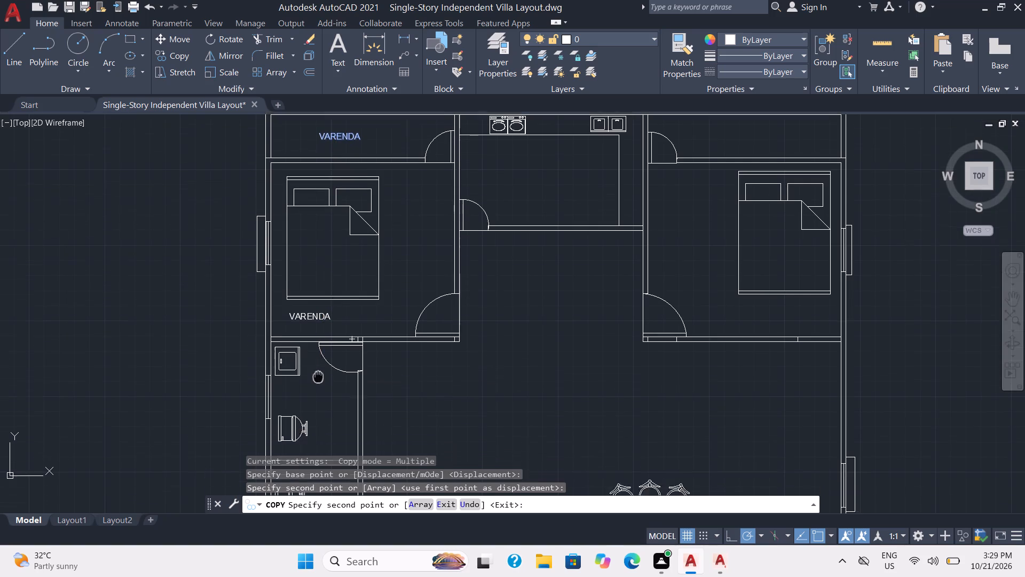
middle_click_drag(318, 373, 328, 292)
left_click(328, 309)
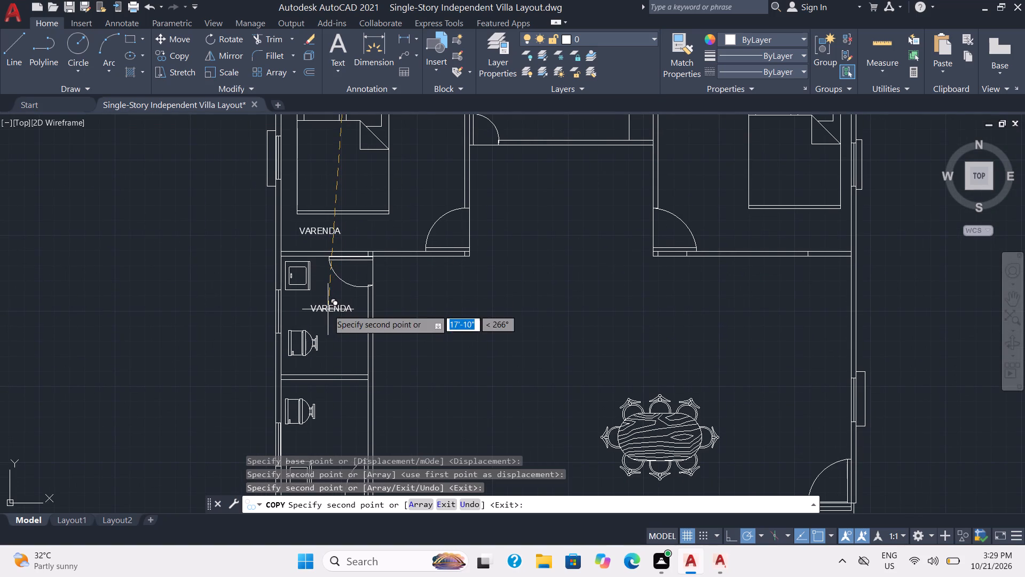
scroll(328, 309, "down", 2)
middle_click_drag(317, 367, 345, 251)
scroll(353, 231, "up", 1)
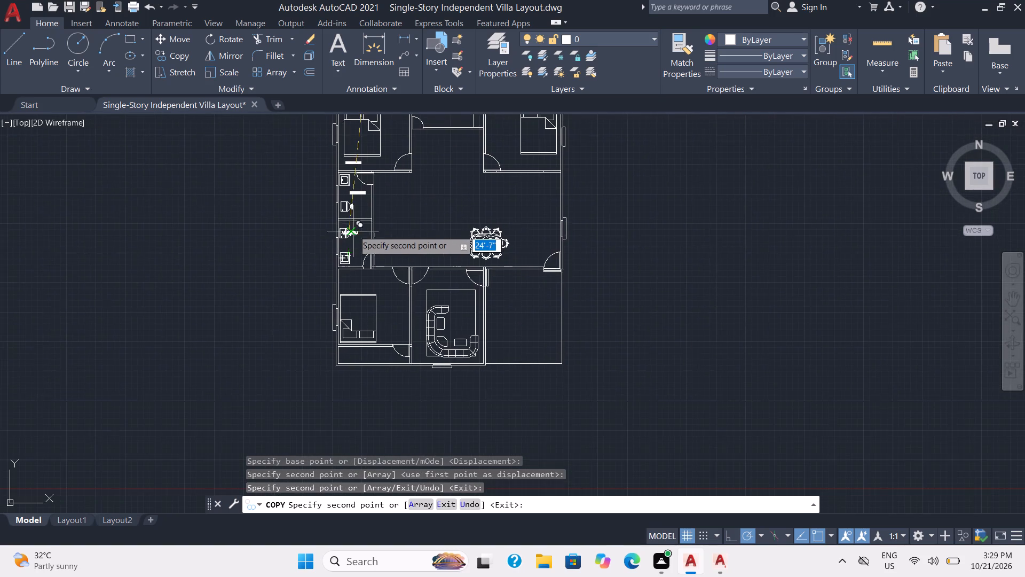
scroll(353, 230, "up", 3)
left_click(342, 307)
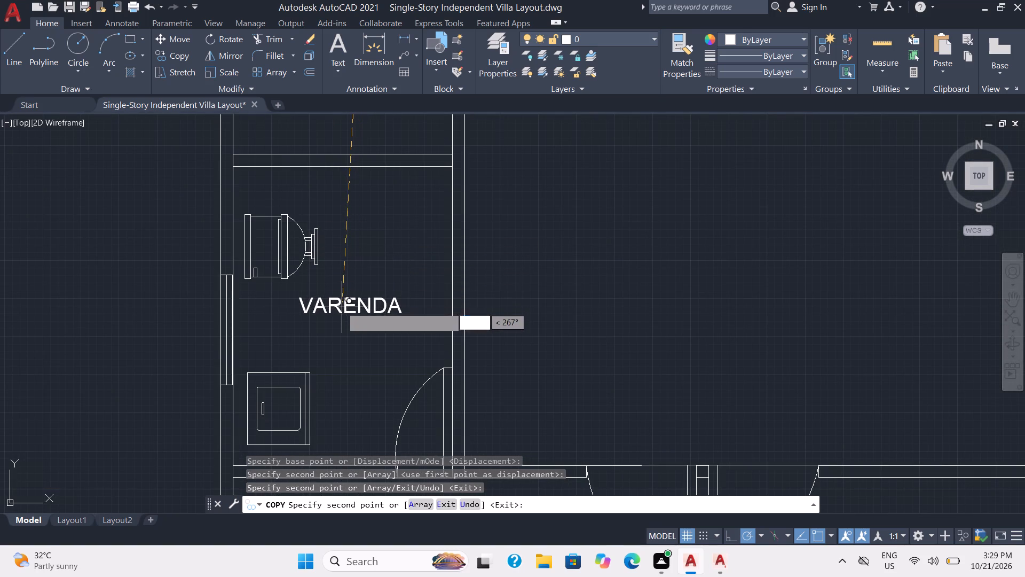
Place label copies north of the southwest bedroom's bed, north of the sofa room's rug, and near the open southeast area's south edge.
scroll(354, 303, "down", 3)
middle_click_drag(404, 337, 418, 246)
scroll(404, 337, "down", 1)
scroll(414, 279, "up", 4)
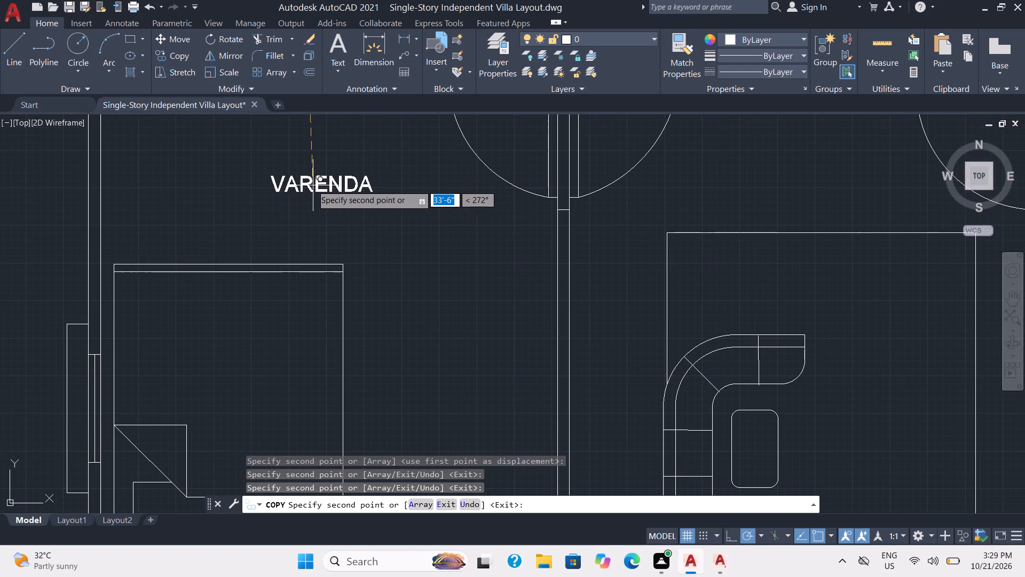
left_click(272, 186)
scroll(273, 184, "down", 2)
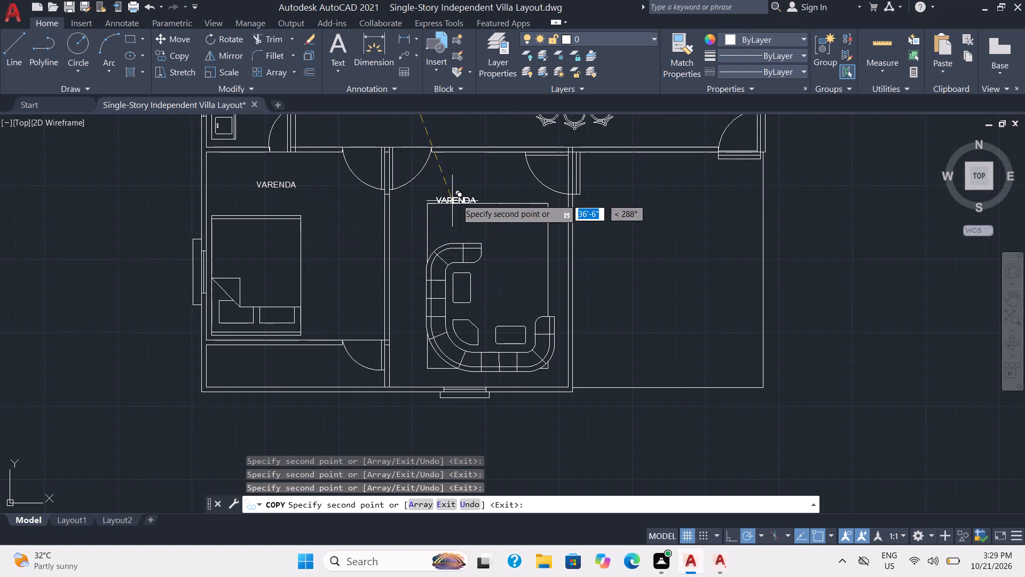
left_click(482, 188)
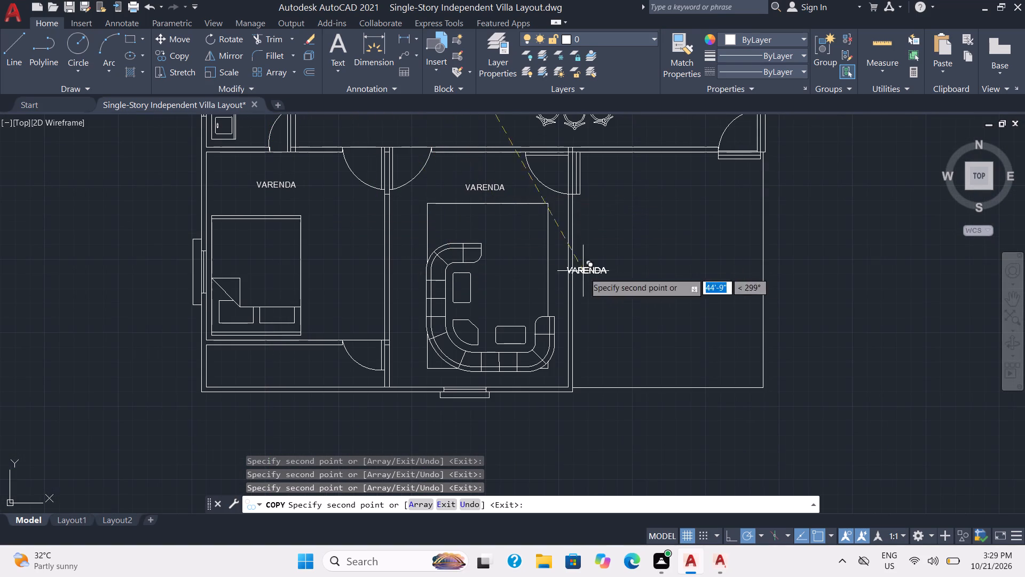
left_click(673, 362)
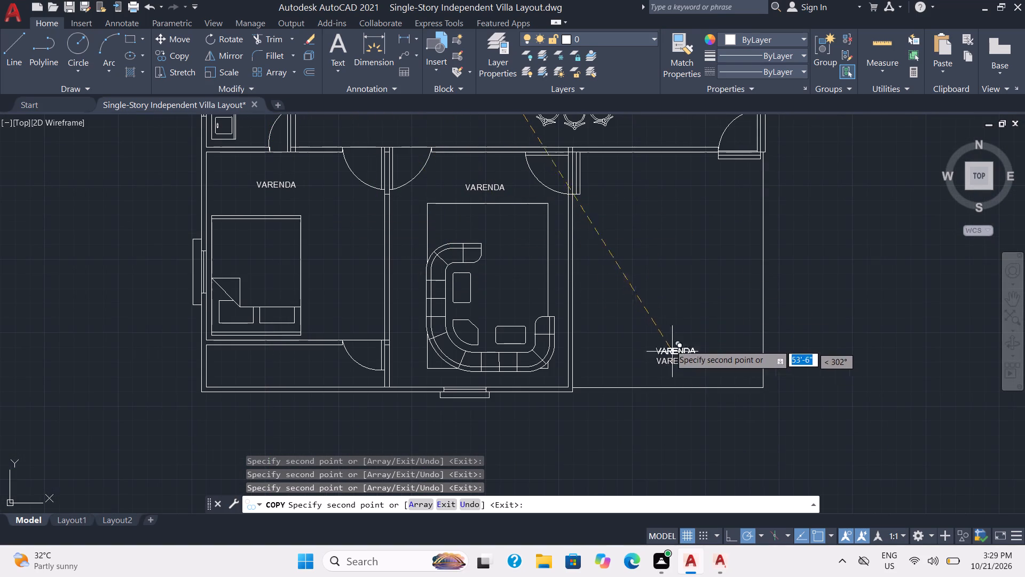
Place label copies north of the dining table, in the northeast strip room, and in the middle of the kitchen.
scroll(654, 299, "down", 1)
middle_click_drag(627, 245, 627, 411)
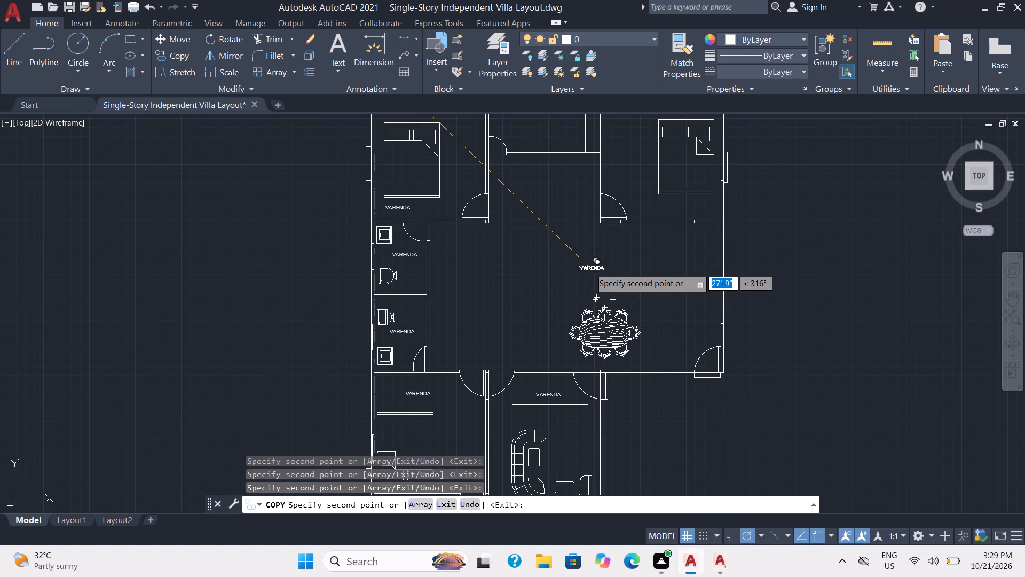
scroll(590, 268, "up", 1)
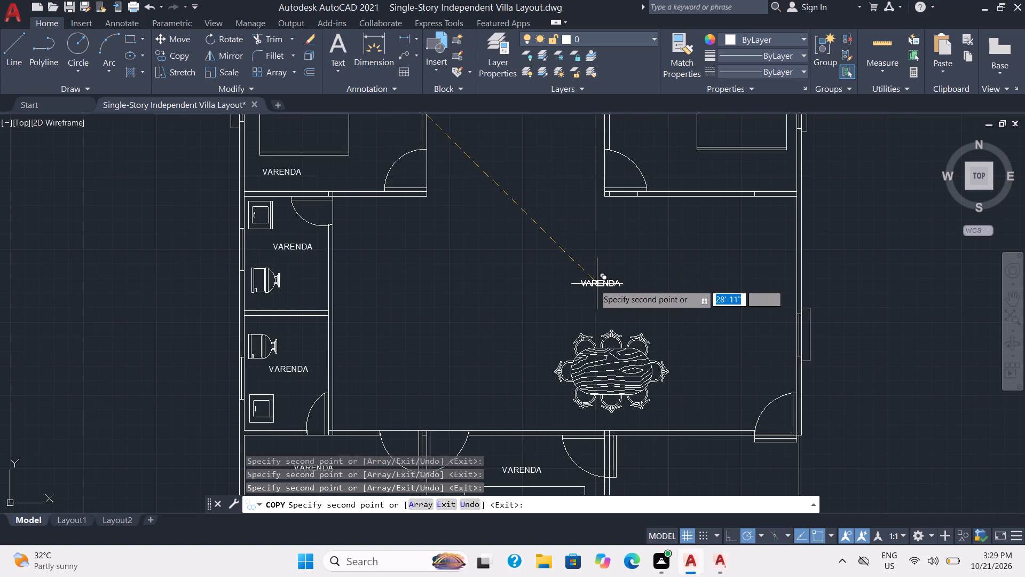
left_click(578, 288)
scroll(665, 262, "down", 2)
middle_click_drag(665, 261, 684, 460)
scroll(709, 379, "up", 3)
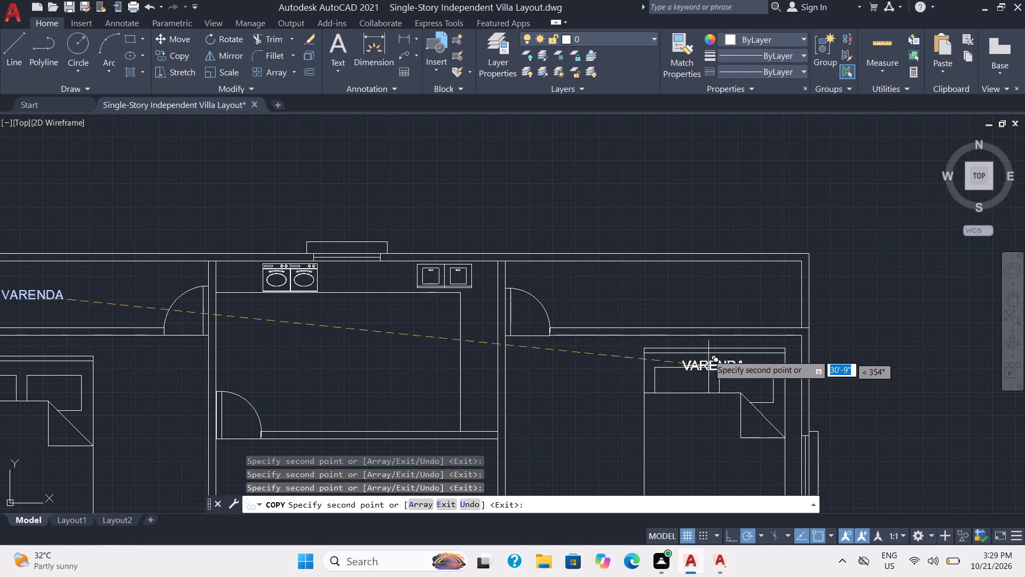
left_click(699, 295)
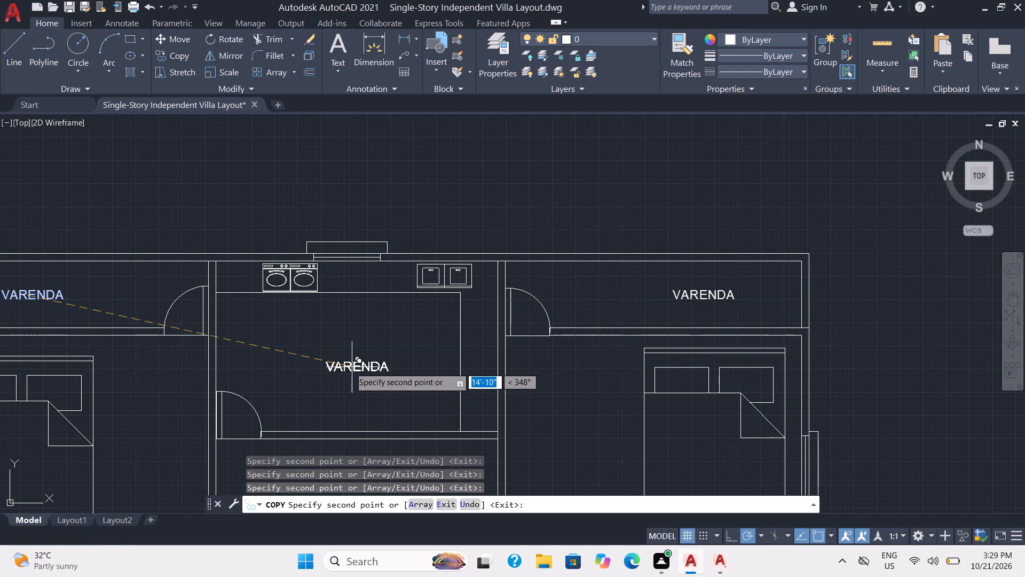
left_click(345, 363)
Place the last label copy just south of the northeast bedroom's bed and end the copying.
scroll(512, 402, "down", 2)
middle_click_drag(512, 402, 496, 252)
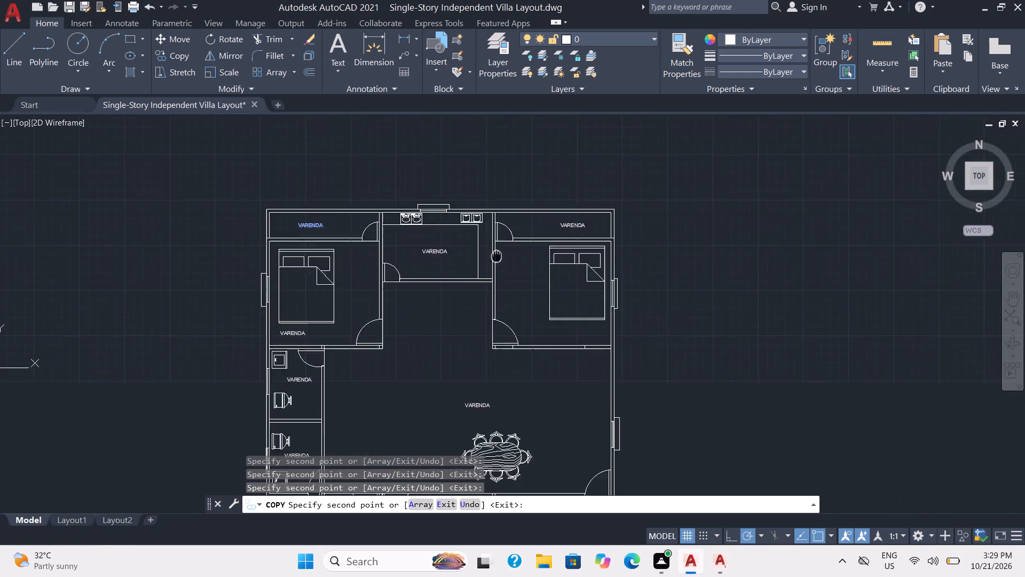
middle_click_drag(496, 252, 491, 162)
scroll(663, 229, "up", 3)
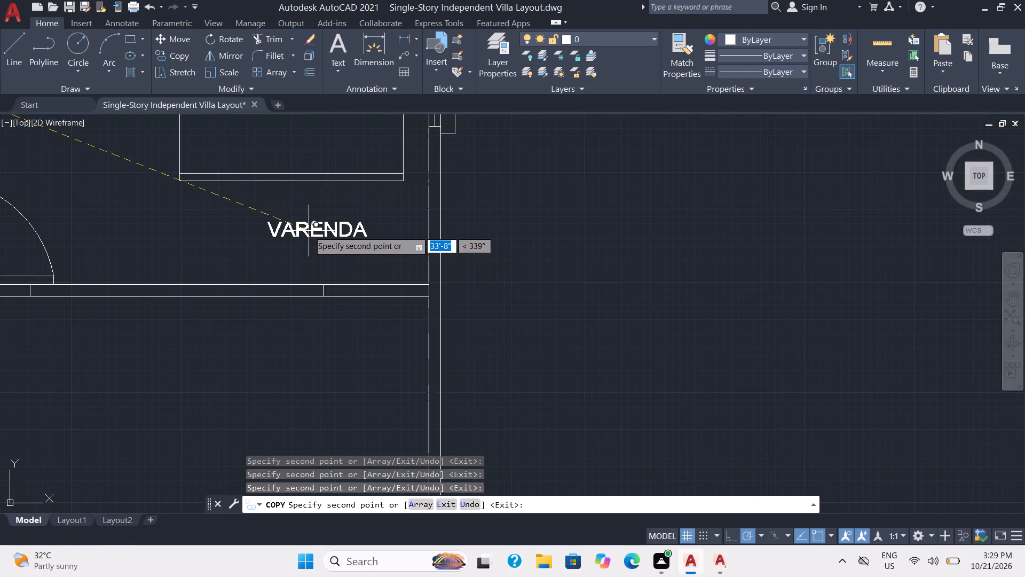
left_click(308, 231)
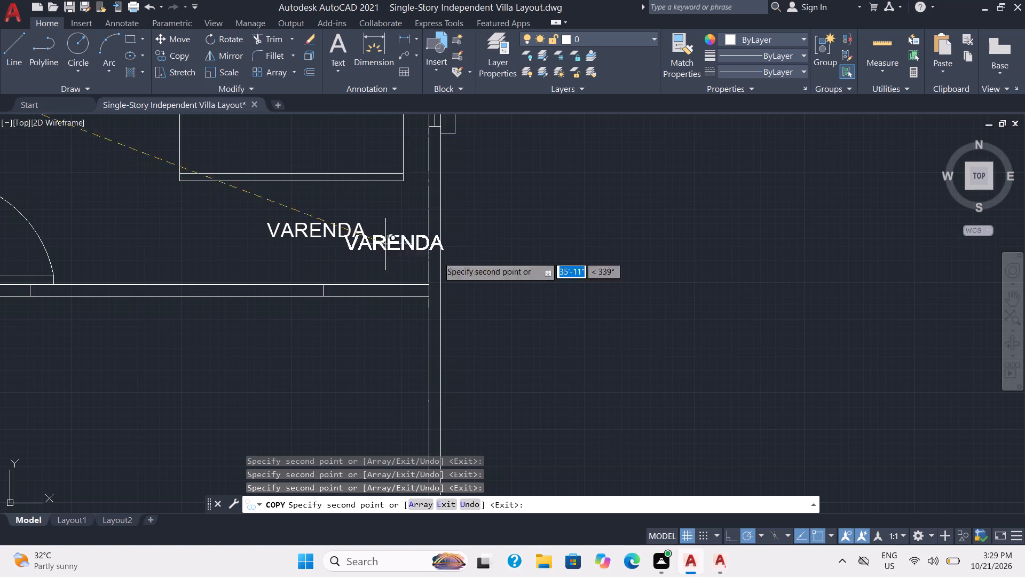
key("Escape")
Delete the entire separate cluster of objects lying east of the villa floor plan.
scroll(524, 270, "down", 5)
scroll(403, 253, "up", 2)
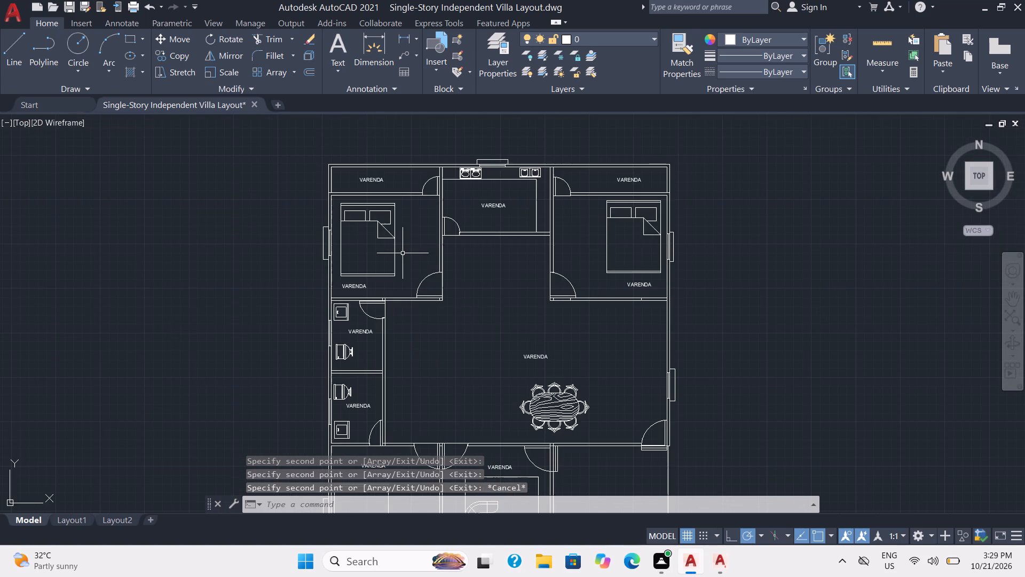
scroll(563, 283, "down", 2)
scroll(727, 308, "down", 1)
middle_click_drag(727, 308, 724, 307)
scroll(725, 307, "down", 1)
middle_click_drag(724, 307, 467, 309)
left_click(679, 325)
left_click(535, 234)
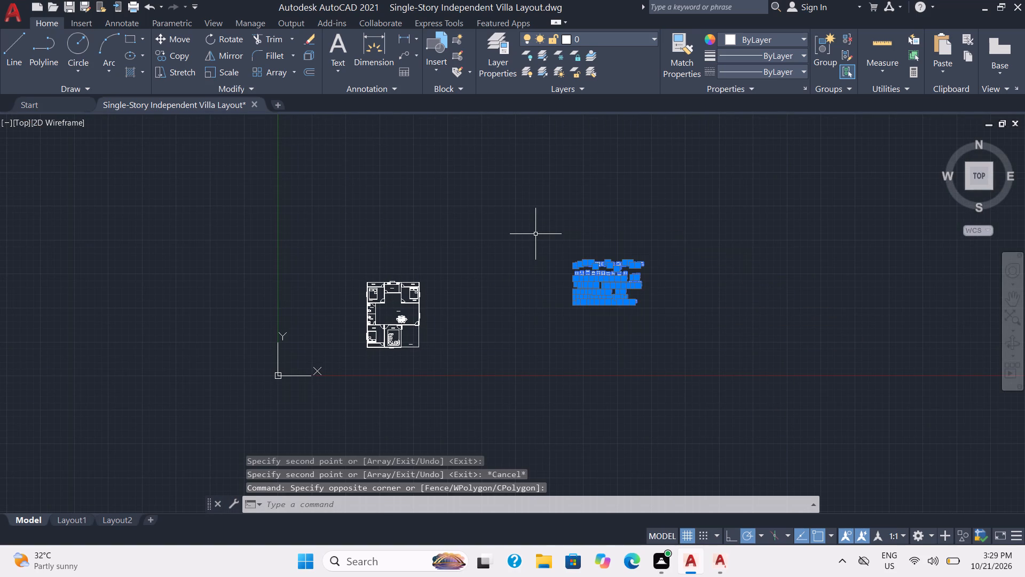
key("Delete")
Examine the whole floor plan and the label copies placed in its rooms.
scroll(535, 233, "up", 2)
middle_click_drag(358, 307, 640, 186)
middle_click_drag(559, 322, 589, 282)
scroll(589, 282, "down", 1)
scroll(589, 282, "up", 2)
middle_click_drag(589, 282, 654, 308)
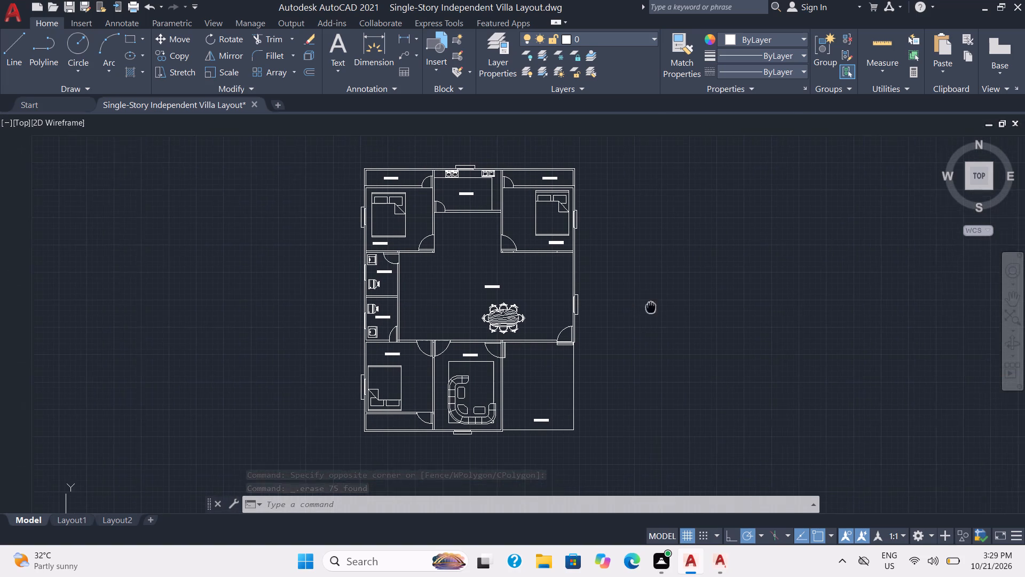
middle_click_drag(654, 308, 657, 309)
scroll(657, 309, "up", 1)
scroll(655, 310, "down", 1)
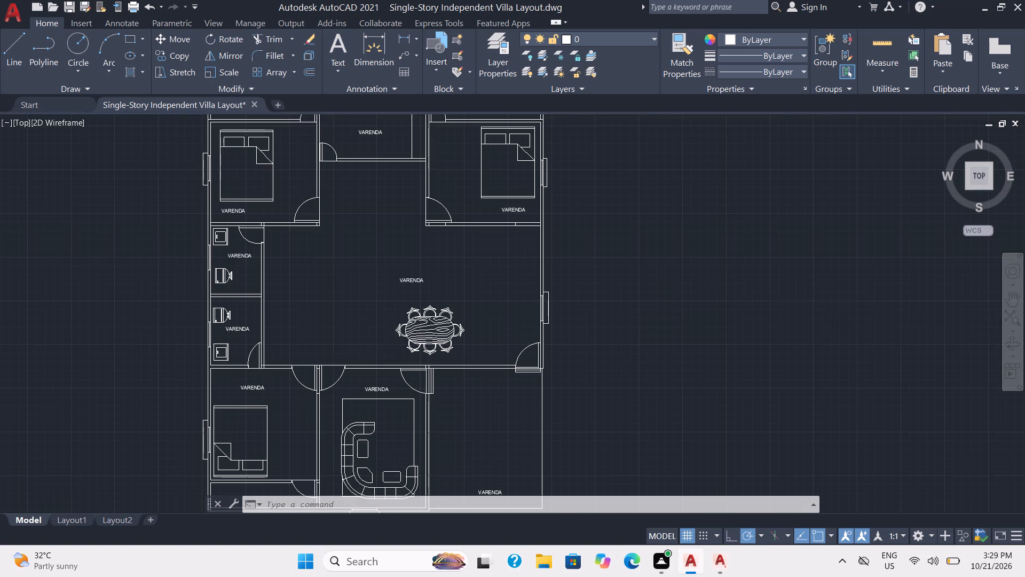
middle_click_drag(655, 310, 668, 301)
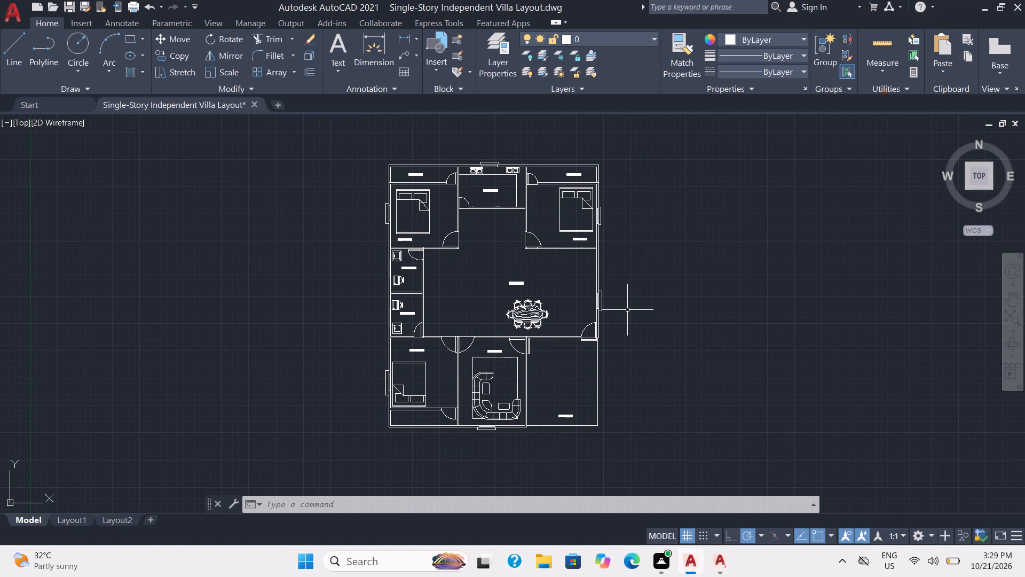
Change the northwest bedroom's label text to BED ROOM-1.
scroll(435, 226, "up", 2)
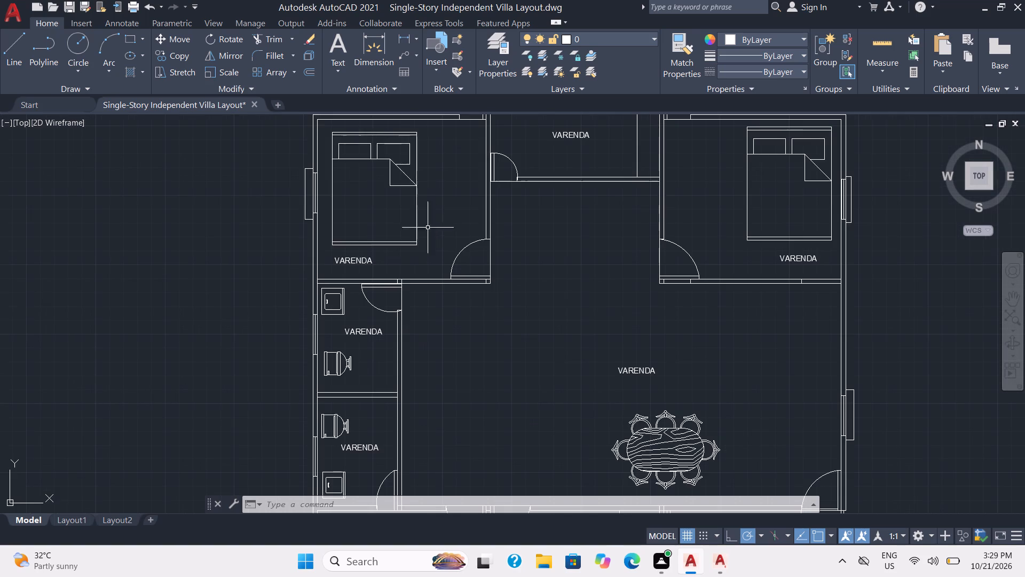
double_click(350, 262)
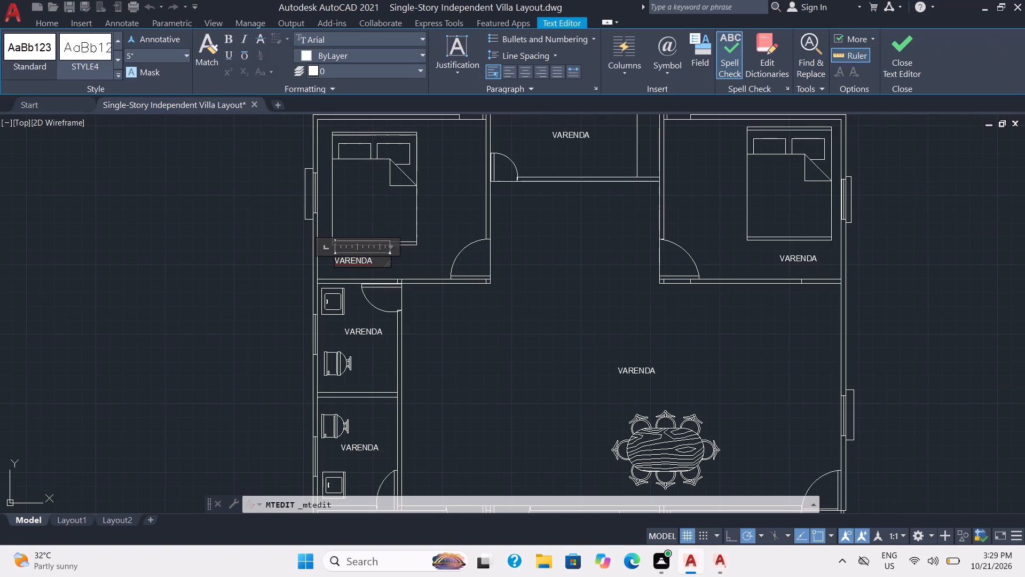
left_click_drag(374, 260, 322, 260)
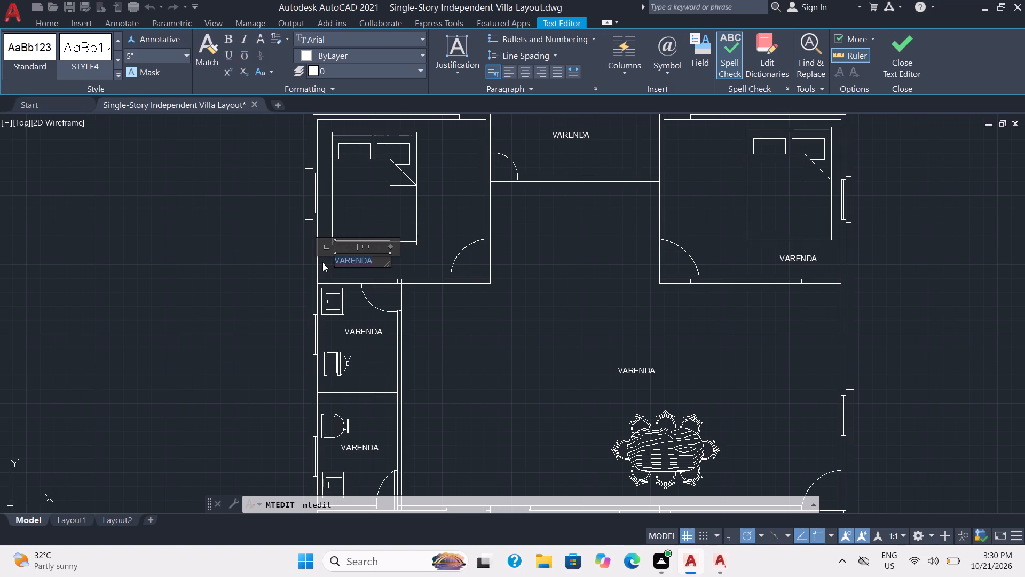
type("BED ROOM")
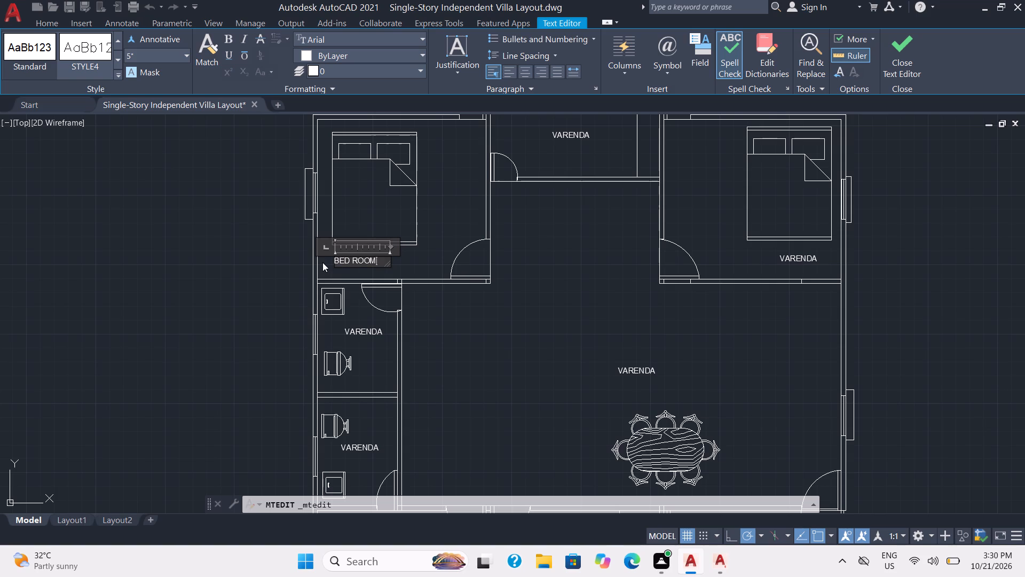
key("minus")
key("1")
left_click(228, 289)
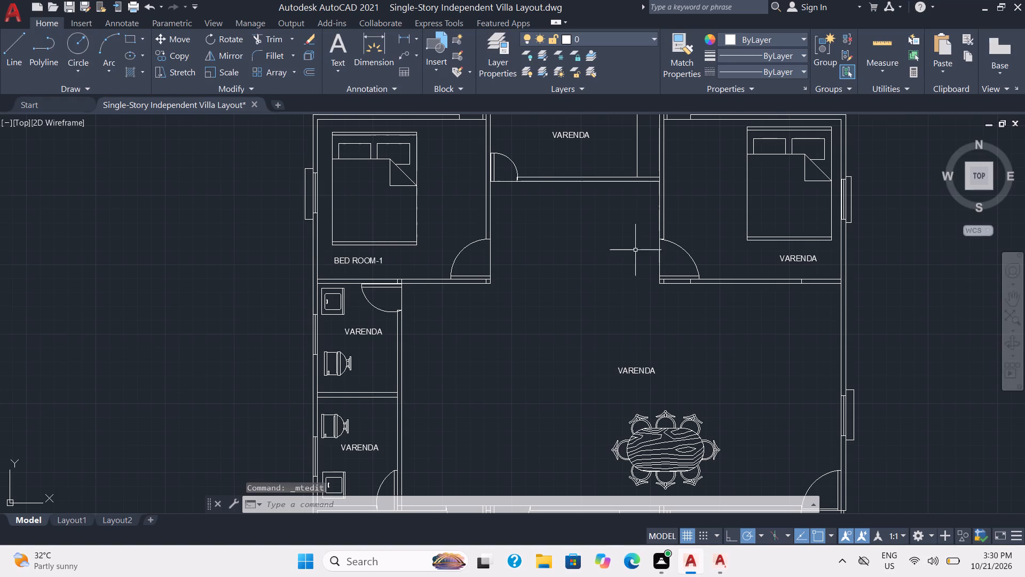
Change the label in the north-central room with the stove and sink to KITCHEN.
left_click(596, 141)
left_click(541, 129)
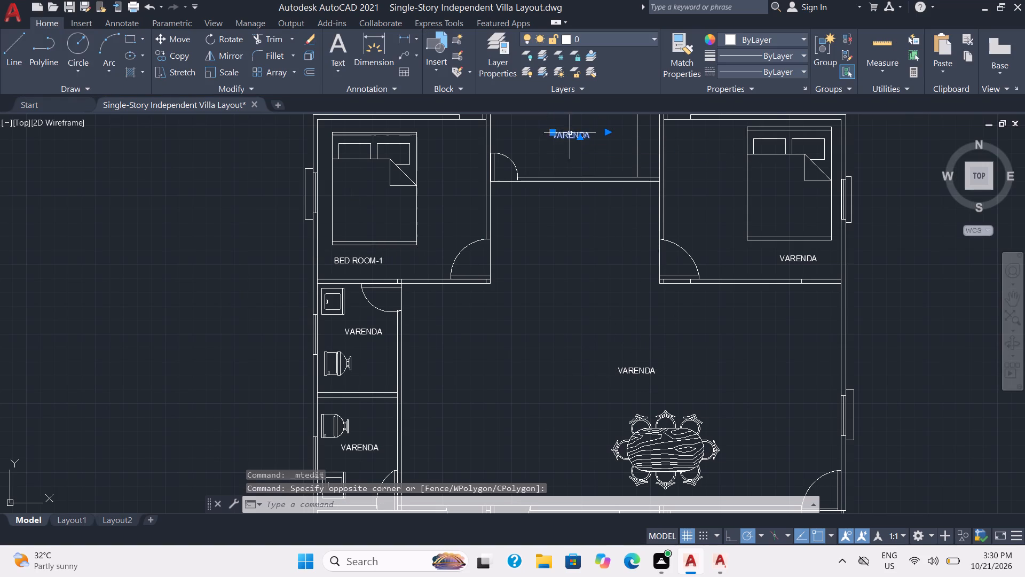
double_click(581, 134)
left_click_drag(589, 136, 554, 136)
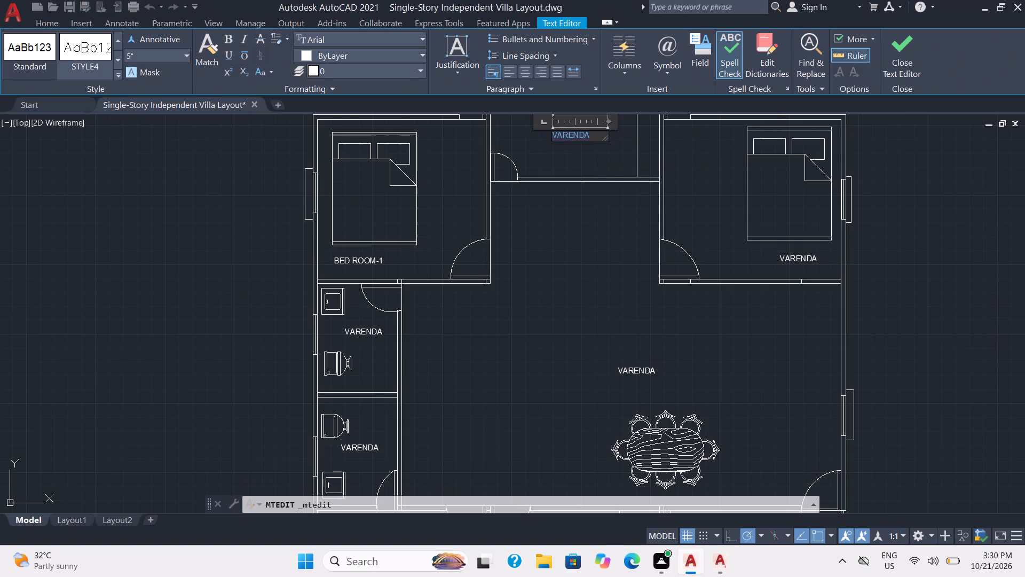
left_click_drag(554, 136, 543, 138)
type("KITCHEN")
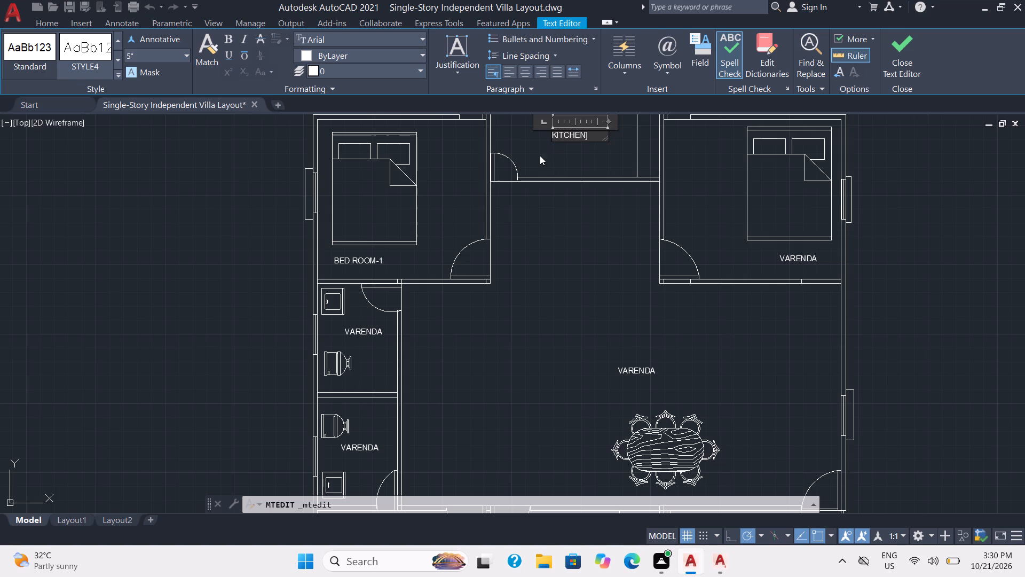
left_click(540, 155)
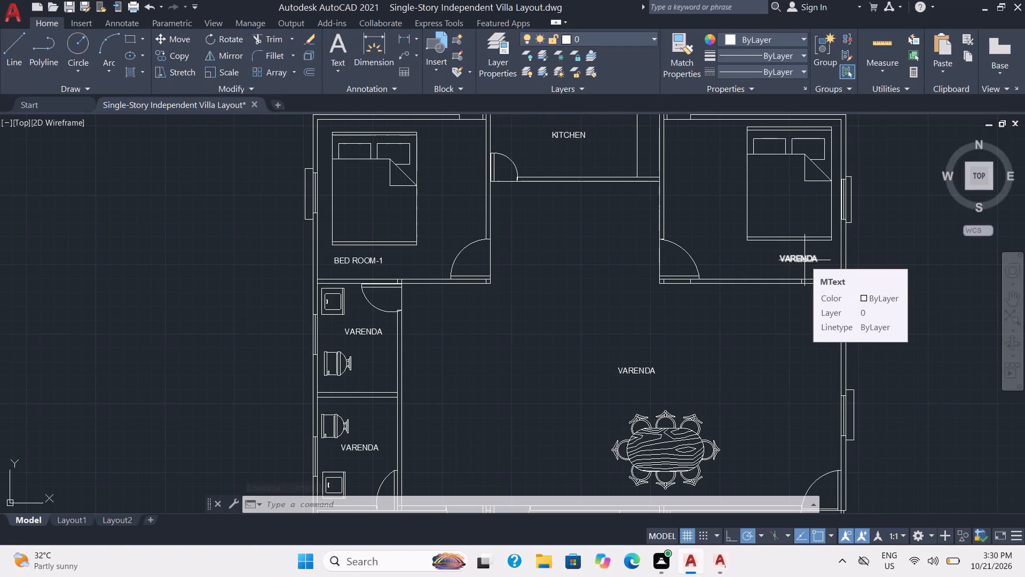
Change the label south of the northeast bedroom's bed to BED ROOM-2.
left_click(807, 262)
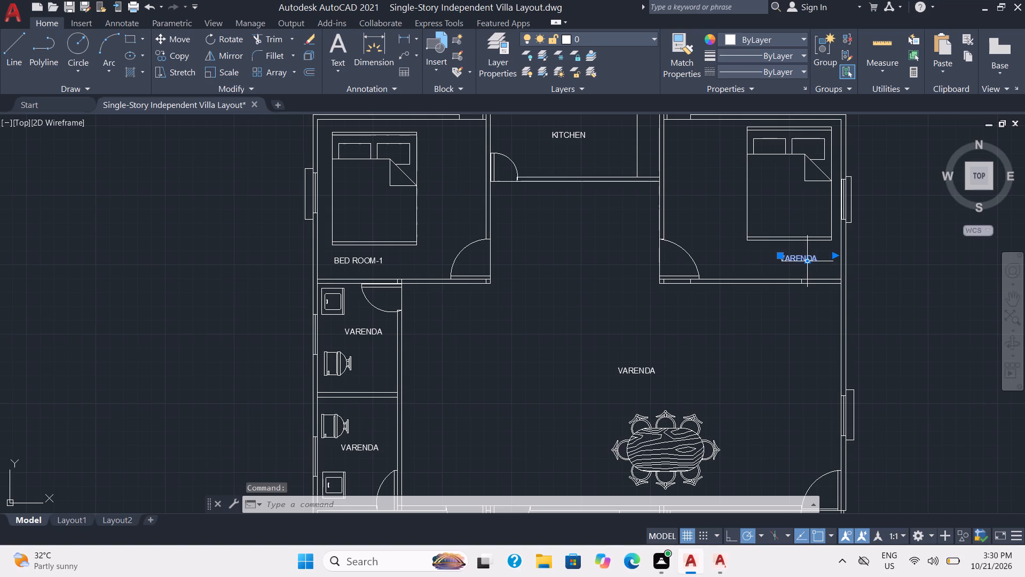
double_click(808, 260)
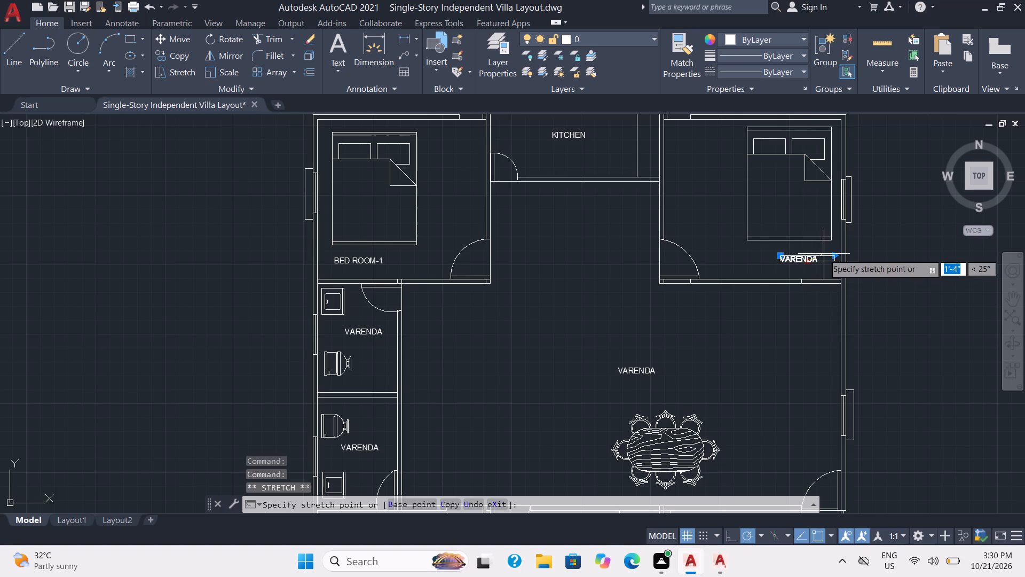
scroll(816, 259, "up", 2)
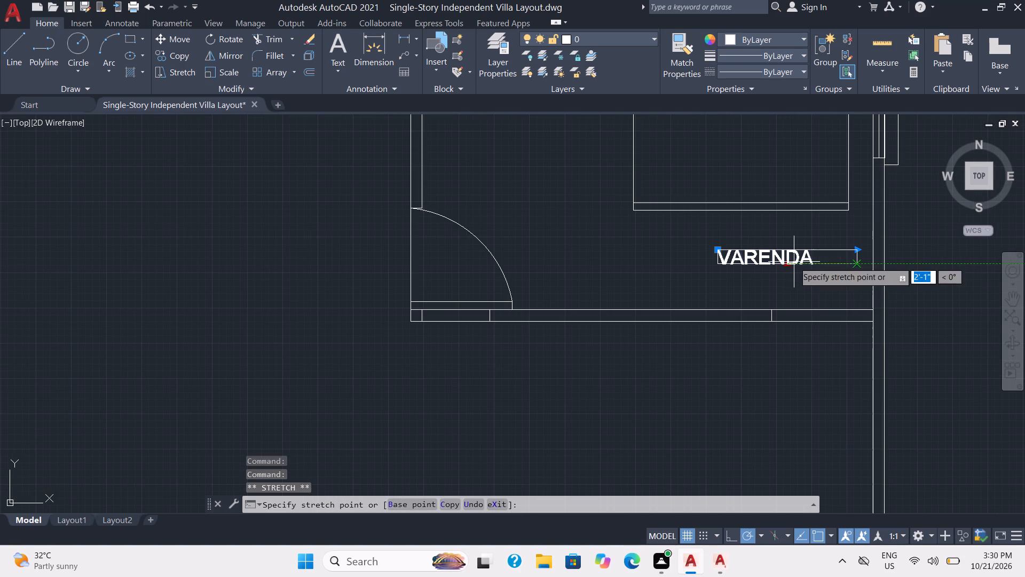
key("Escape")
double_click(809, 254)
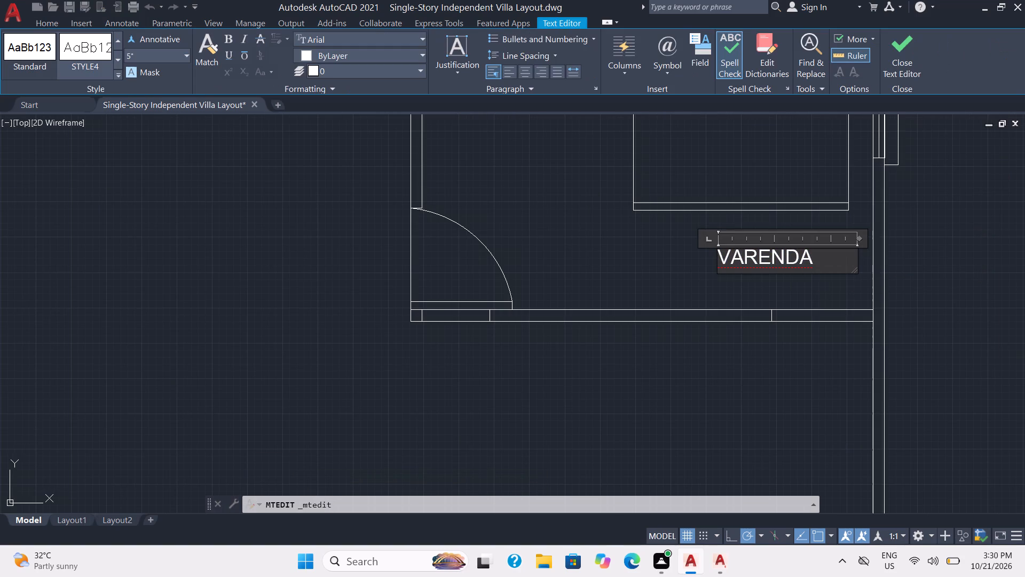
key("BackSpace")
key("BackSpace")
key("BackSpace")
key("BackSpace")
key("BackSpace")
key("BackSpace")
key("BackSpace")
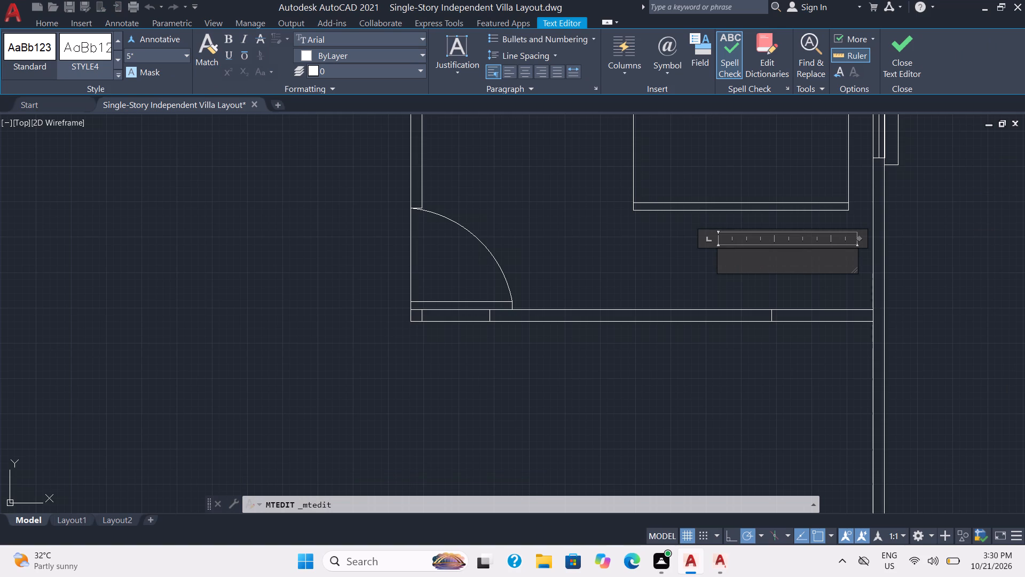
type("BED")
key("space")
type("ROOM")
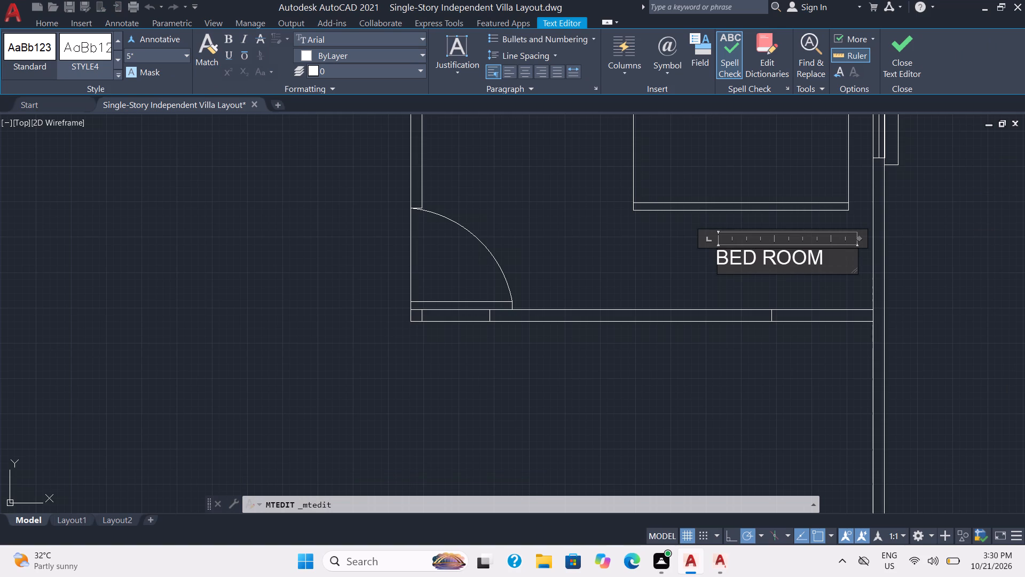
type("-2")
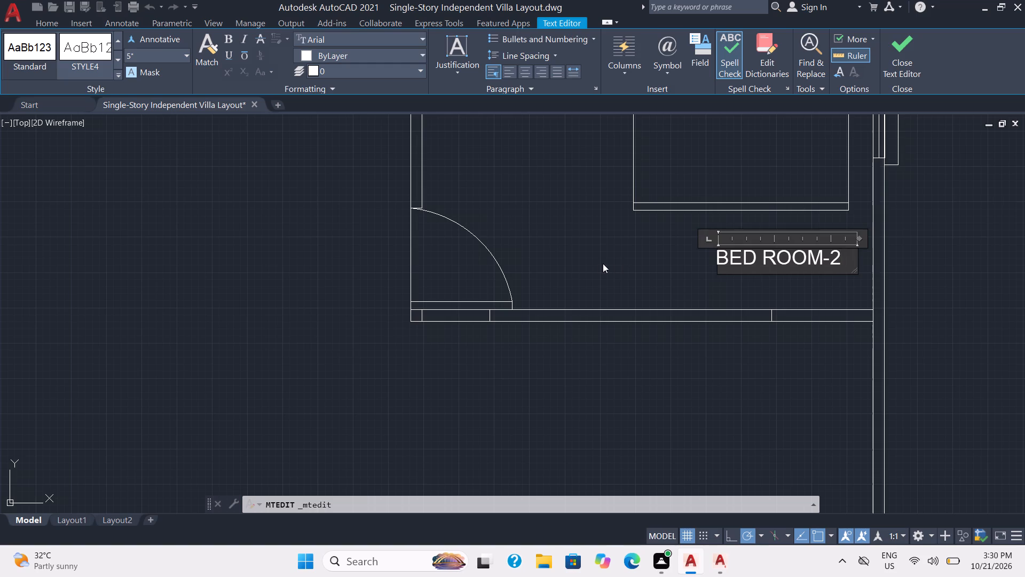
left_click(603, 263)
Change the label north of the dining table in the large central room to DRAWING ROOM.
scroll(619, 251, "down", 3)
middle_click_drag(651, 223, 651, 223)
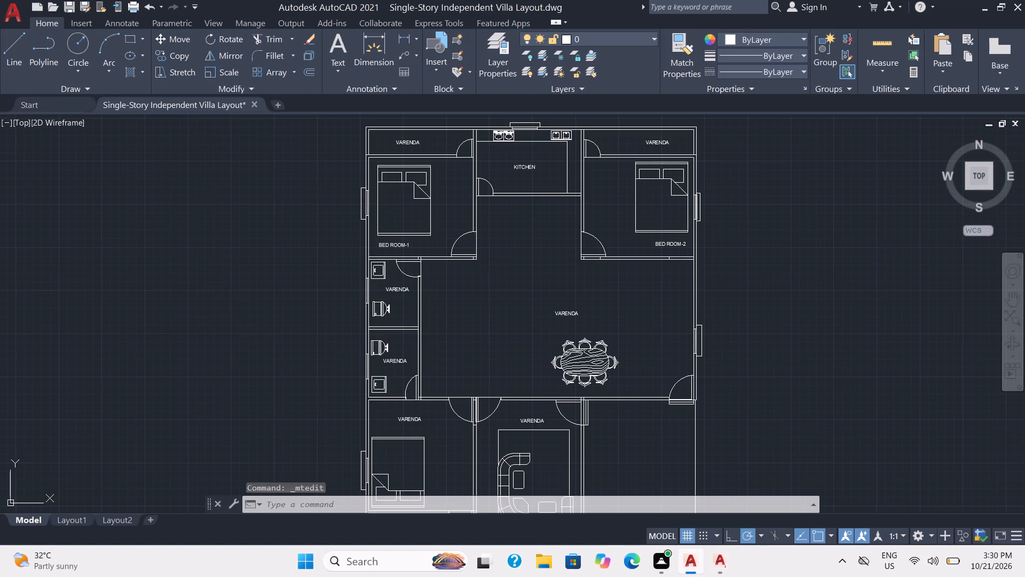
middle_click_drag(651, 223, 705, 153)
scroll(641, 234, "up", 3)
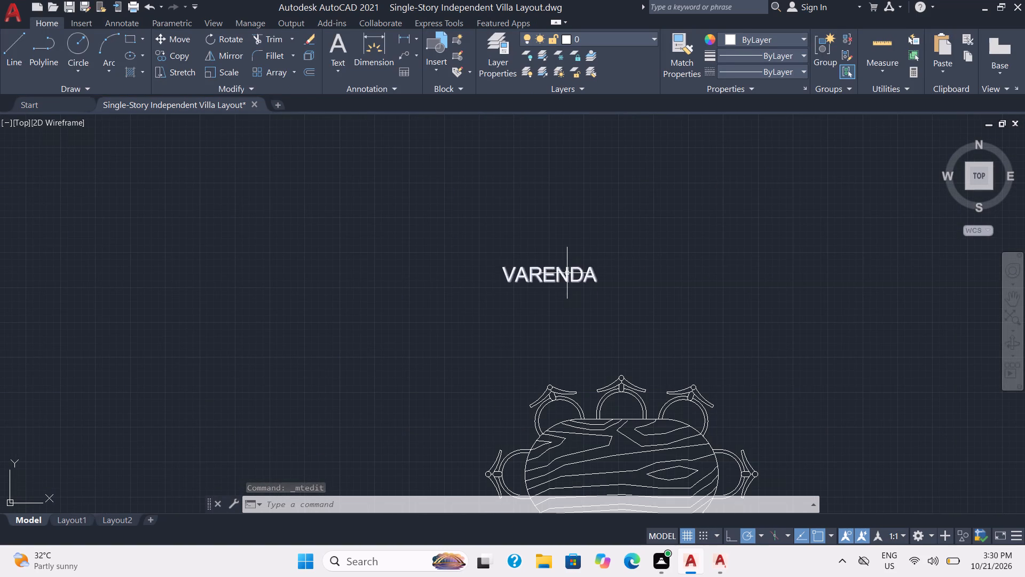
double_click(562, 277)
left_click_drag(598, 273, 493, 269)
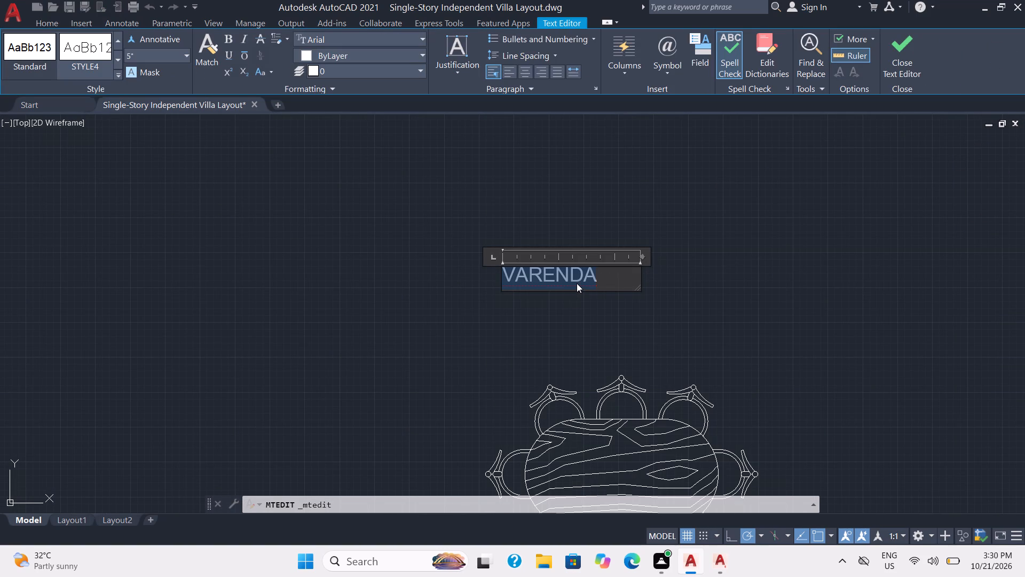
key("d")
key("r")
type("AWI")
type("NG")
key("space")
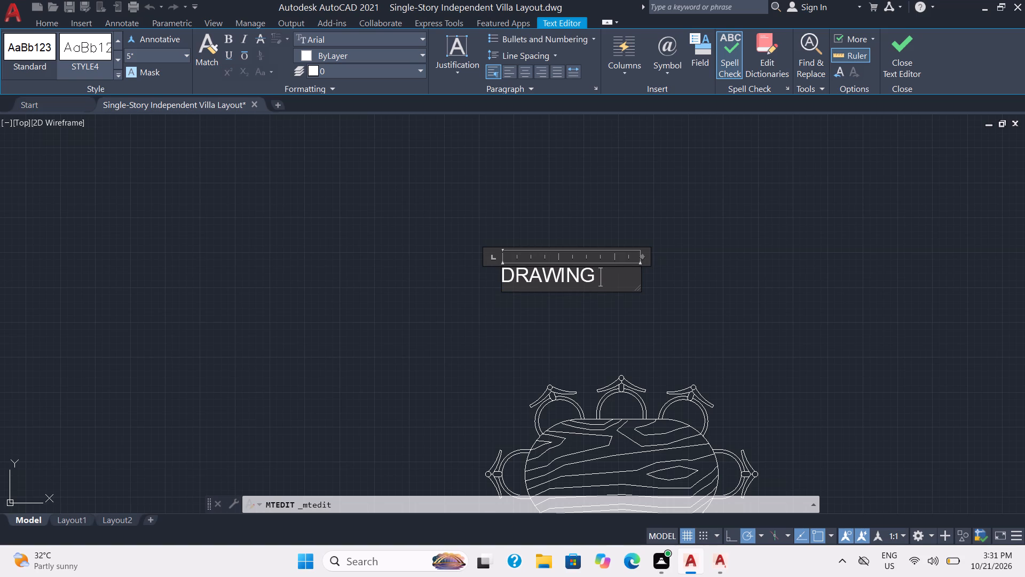
type("R")
key("o")
key("o")
key("m")
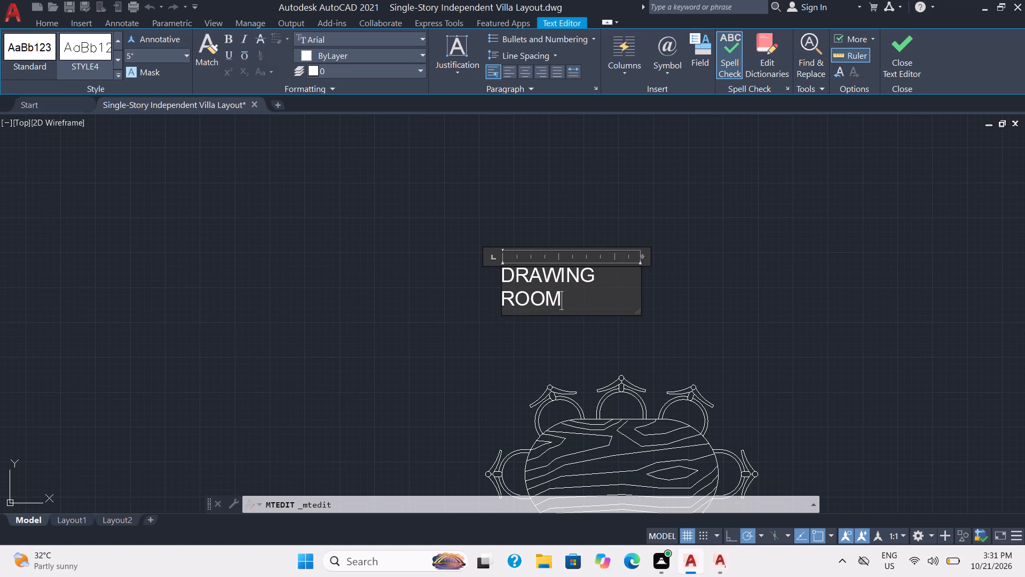
left_click(430, 318)
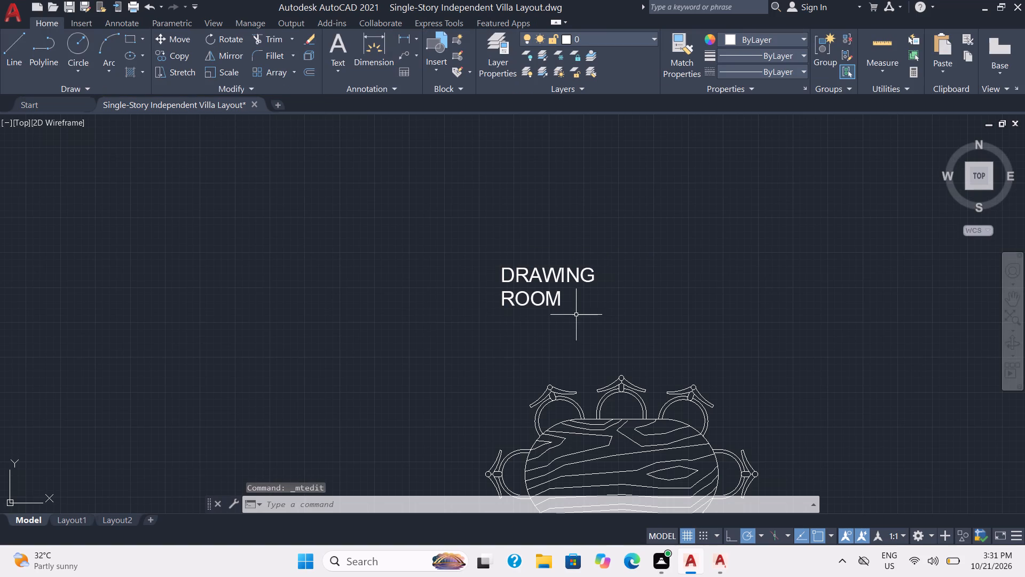
Change the label in the northern of the two west-side bathrooms to BATH ROOM.
scroll(564, 303, "down", 2)
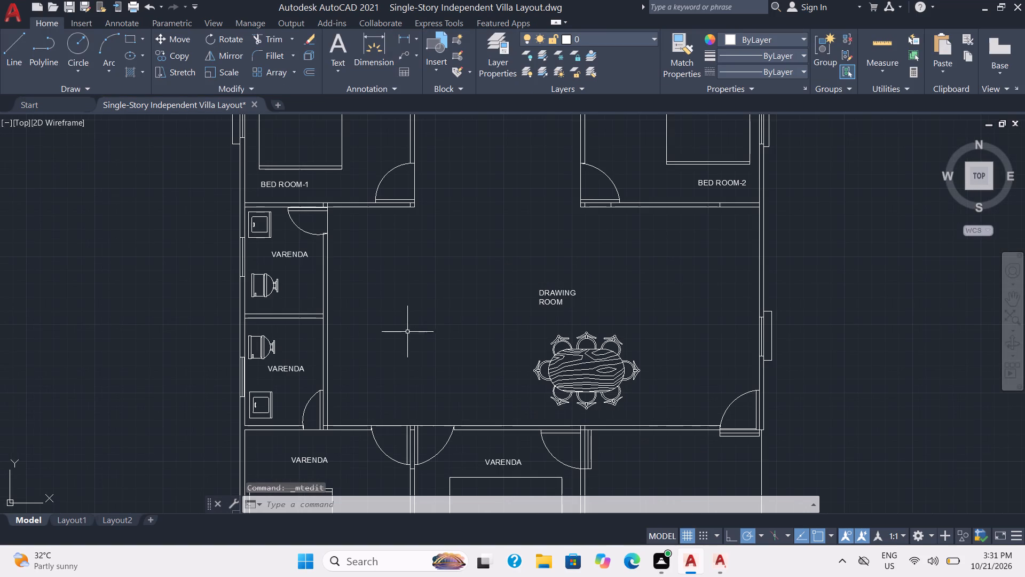
double_click(287, 257)
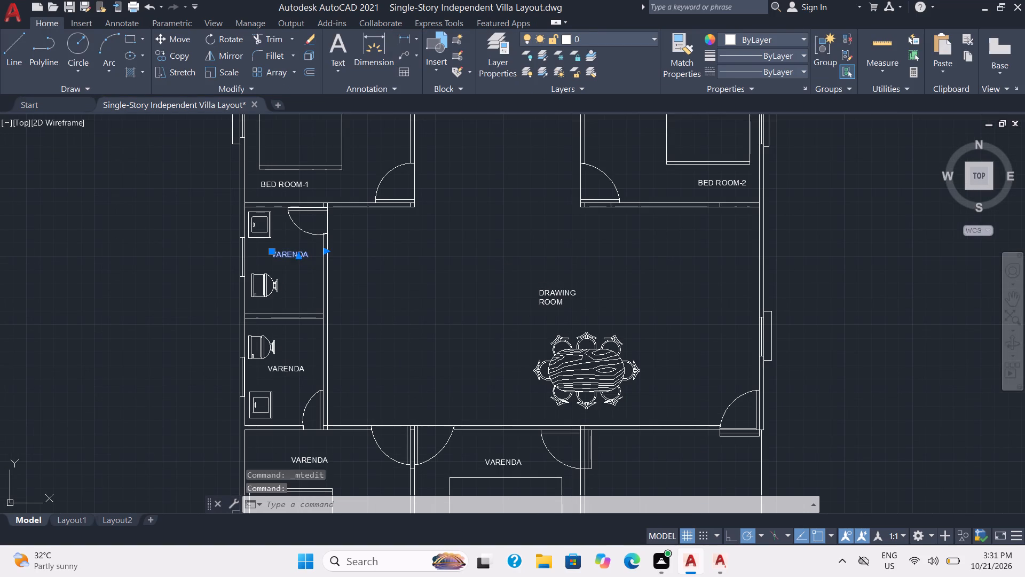
left_click_drag(308, 255, 270, 253)
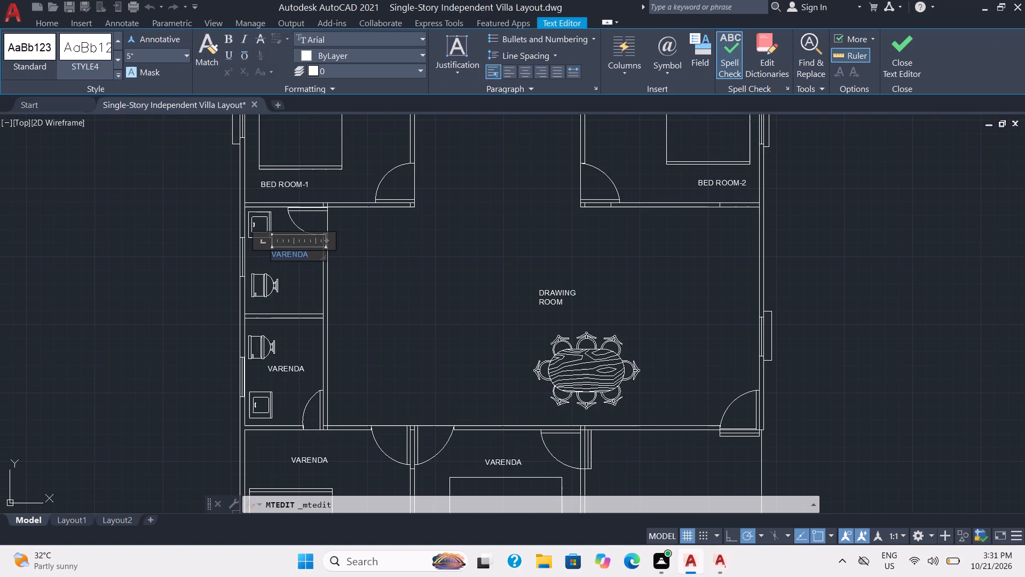
key("n")
key("BackSpace")
type("BAT")
type("H RO")
key("o")
key("m")
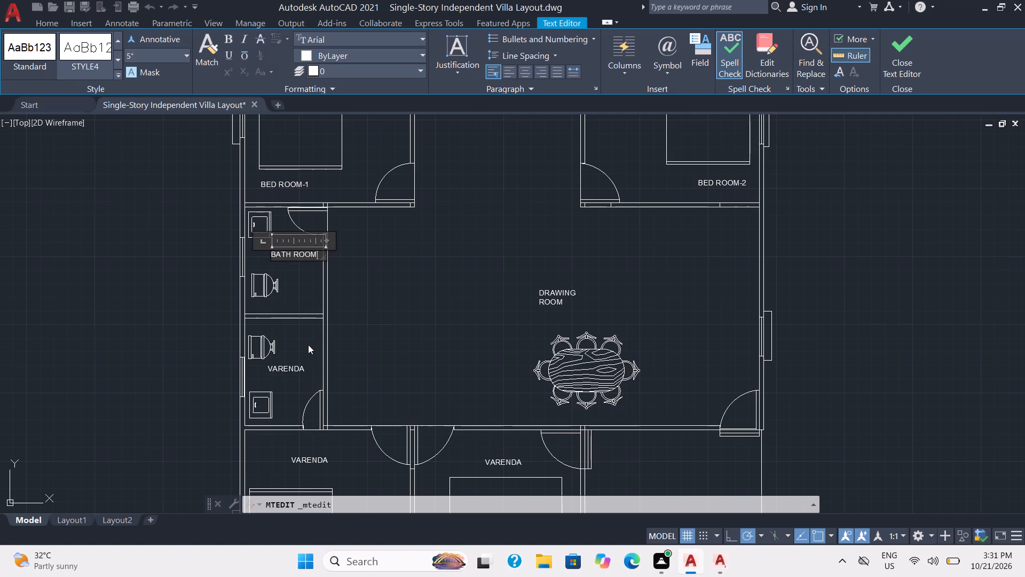
left_click(309, 341)
Change the label in the southern of the two west-side bathrooms to ATTACH BATH ROOM.
double_click(294, 371)
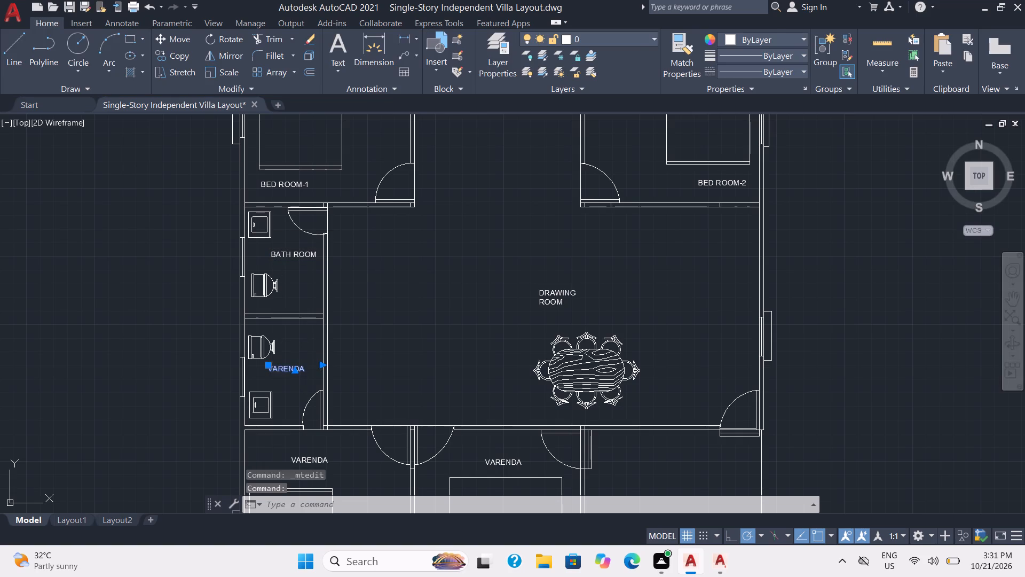
left_click_drag(304, 369, 265, 368)
key("a")
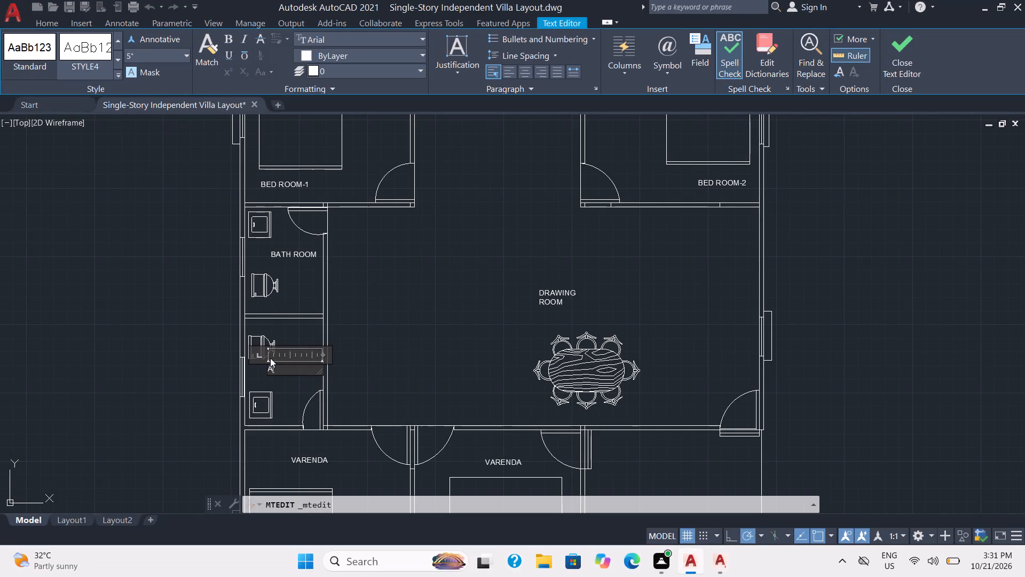
key("t")
key("t")
type("ACH")
key("space")
key("b")
type("AT")
key("h")
key("space")
type("RO")
key("o")
key("n")
key("BackSpace")
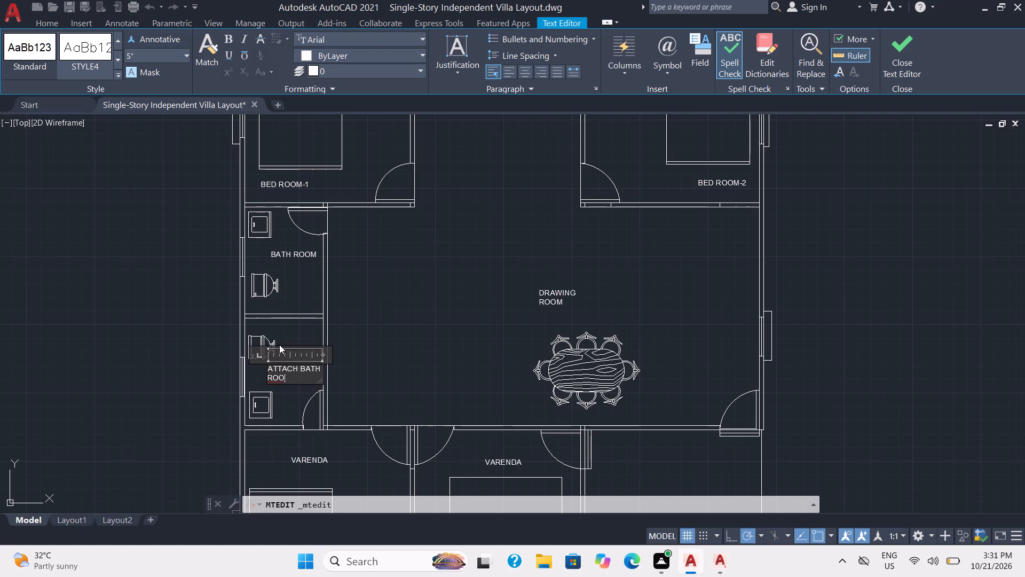
key("m")
left_click(397, 381)
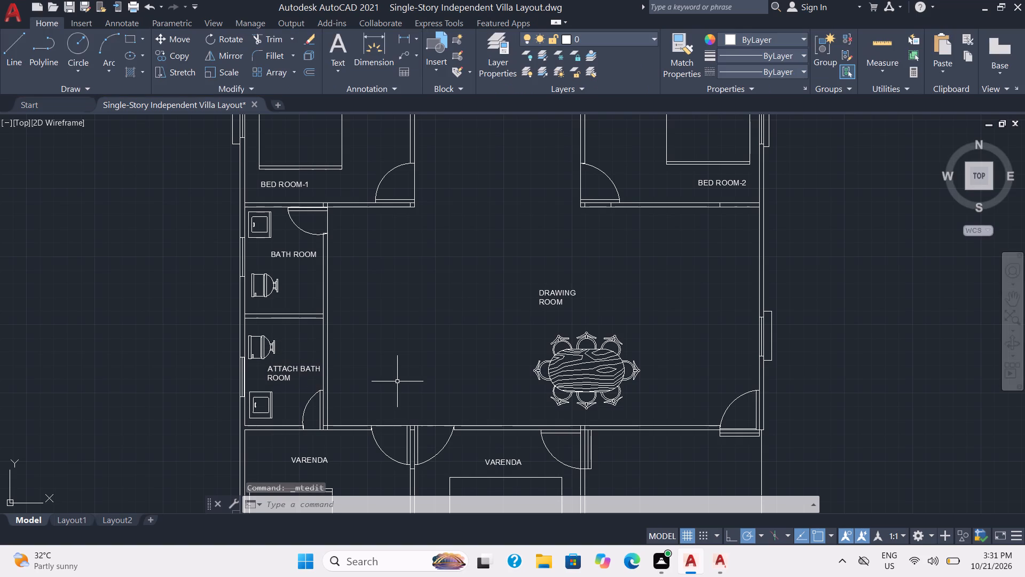
Insert a line break after ATTACH in the southern bathroom's label so BATH ROOM sits on the second line.
double_click(298, 367)
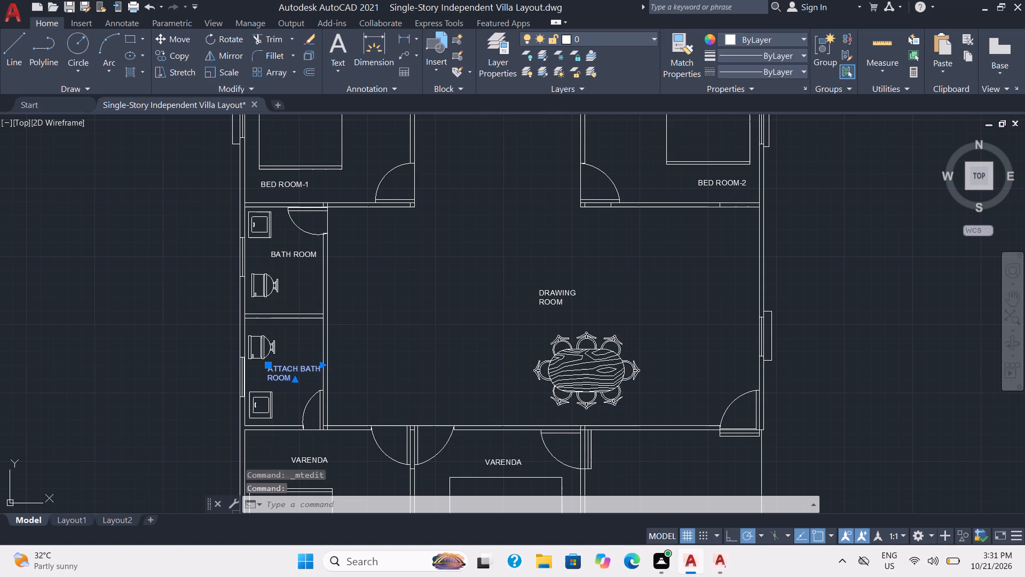
key("Return")
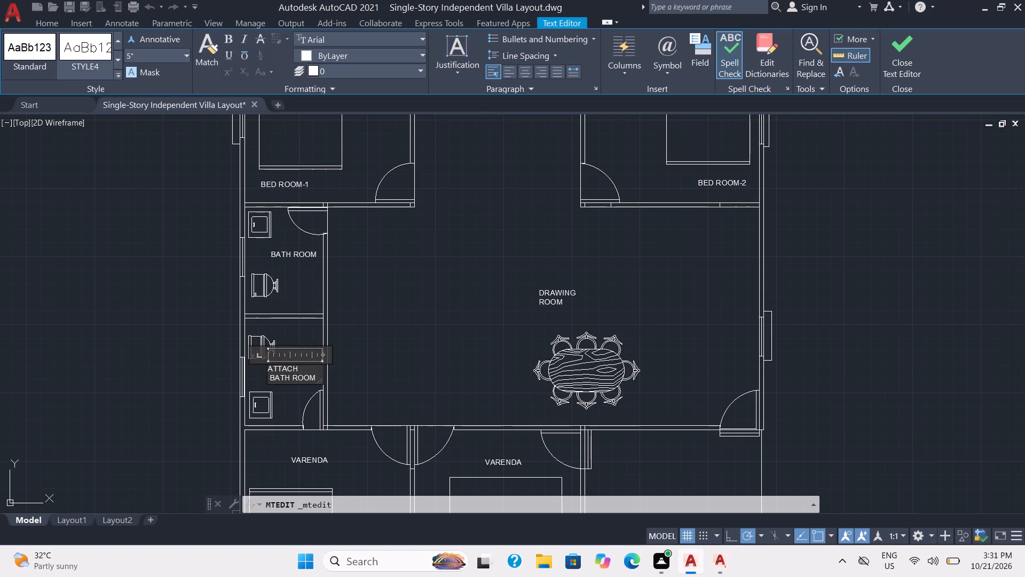
scroll(298, 365, "up", 1)
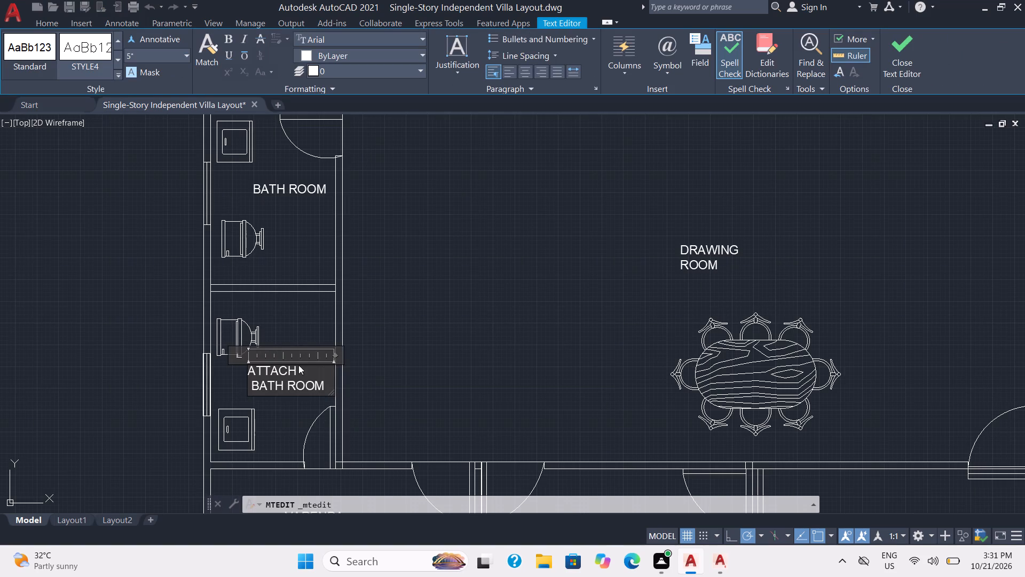
left_click(451, 393)
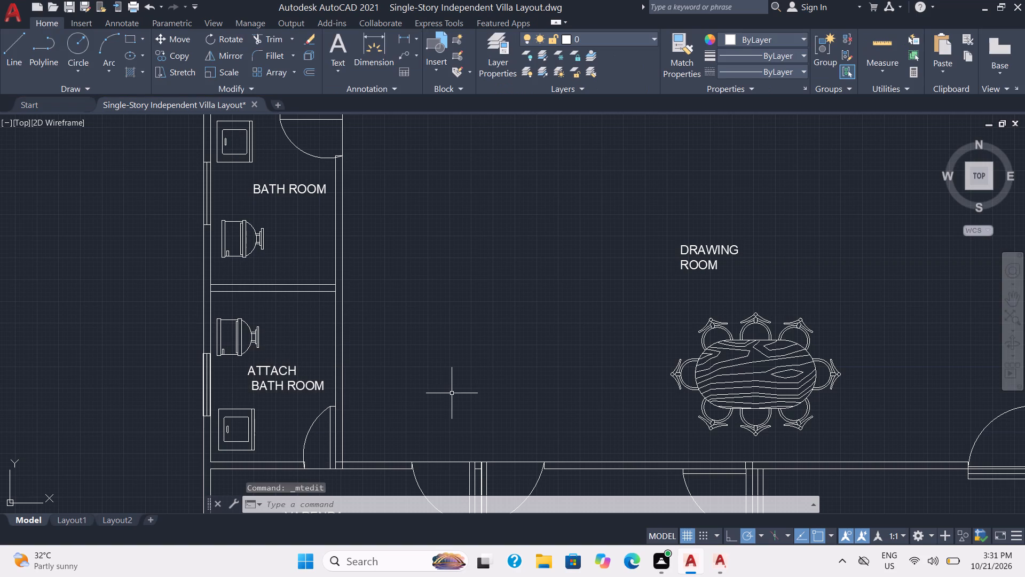
Change the label north of the southwest bedroom's bed to MASTER BEDROOM.
scroll(452, 393, "down", 2)
middle_click_drag(452, 393, 463, 298)
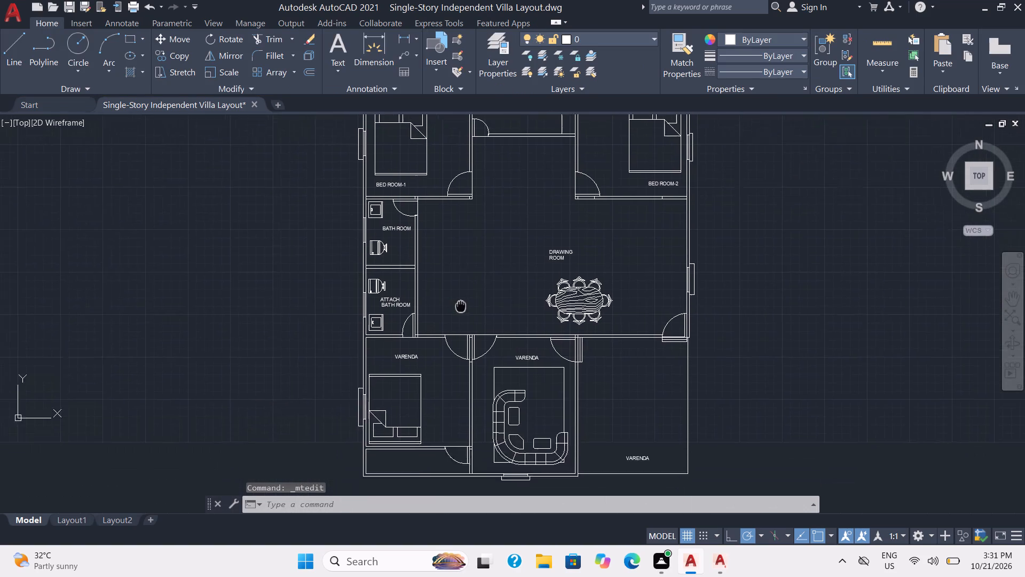
middle_click_drag(463, 298, 484, 264)
scroll(362, 333, "up", 2)
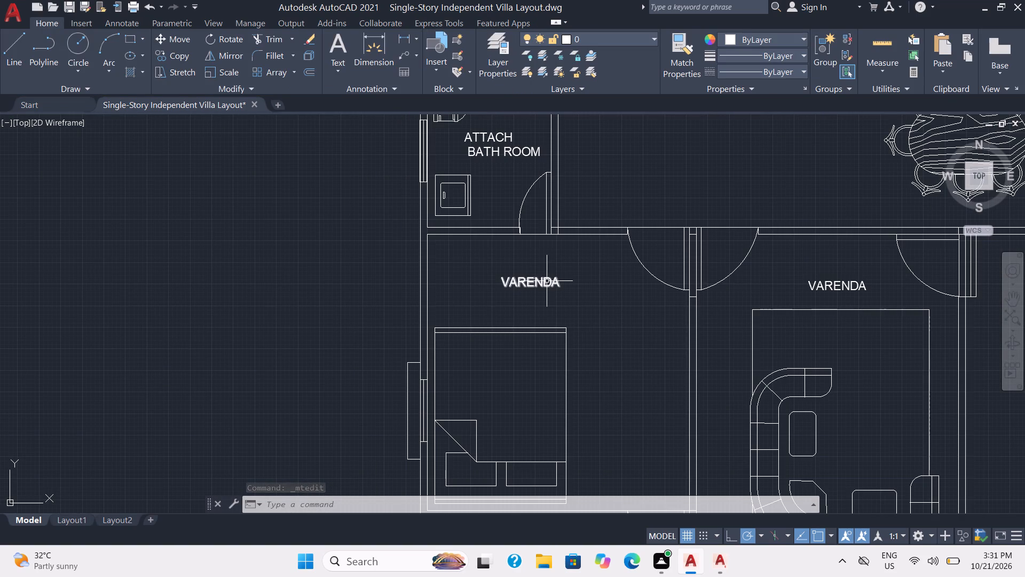
double_click(545, 282)
left_click(566, 282)
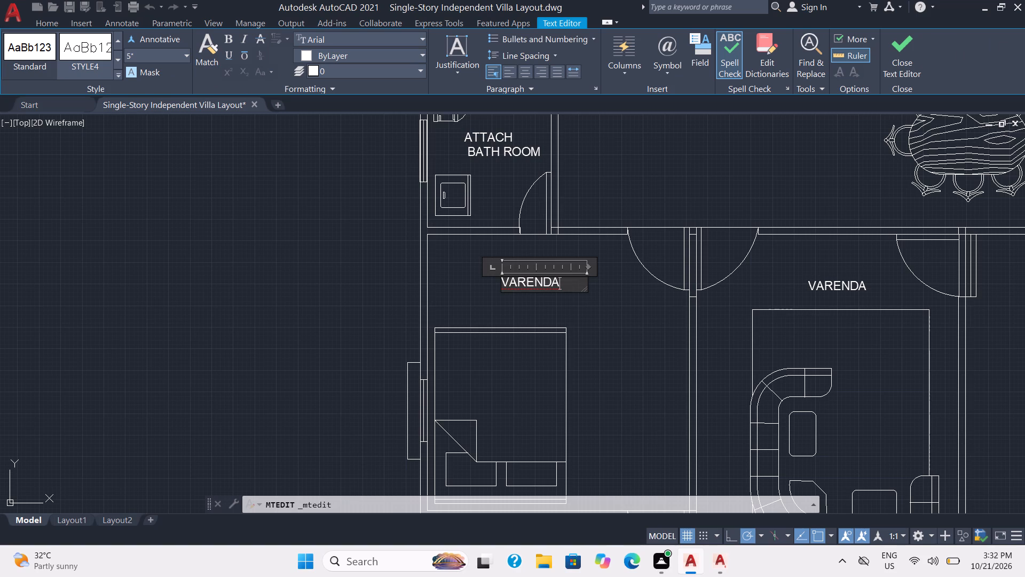
key("BackSpace")
key("BackSpace")
key("BackSpace")
key("BackSpace")
key("BackSpace")
key("BackSpace")
key("BackSpace")
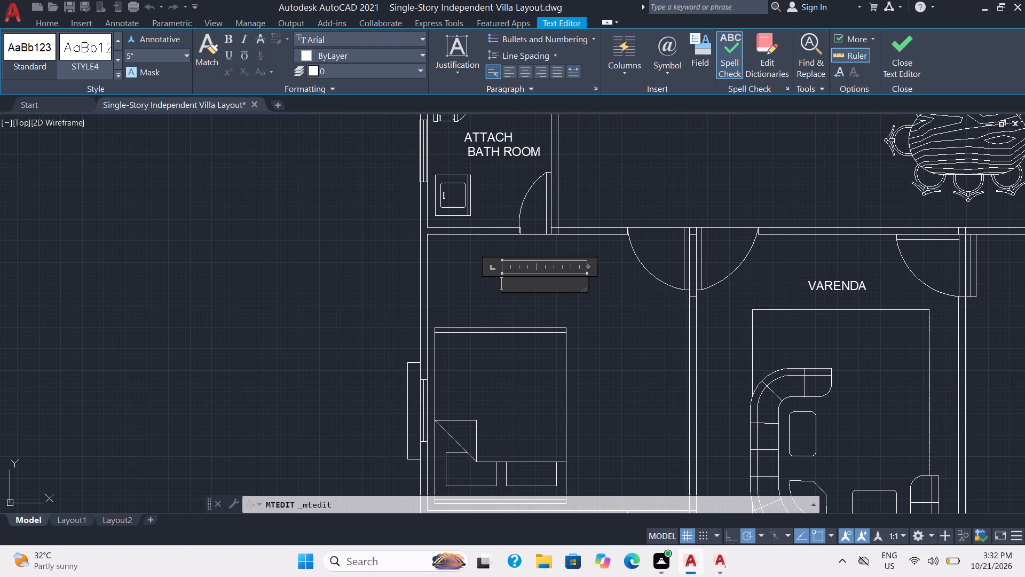
type("MASTER")
key("space")
type("BEDROOM")
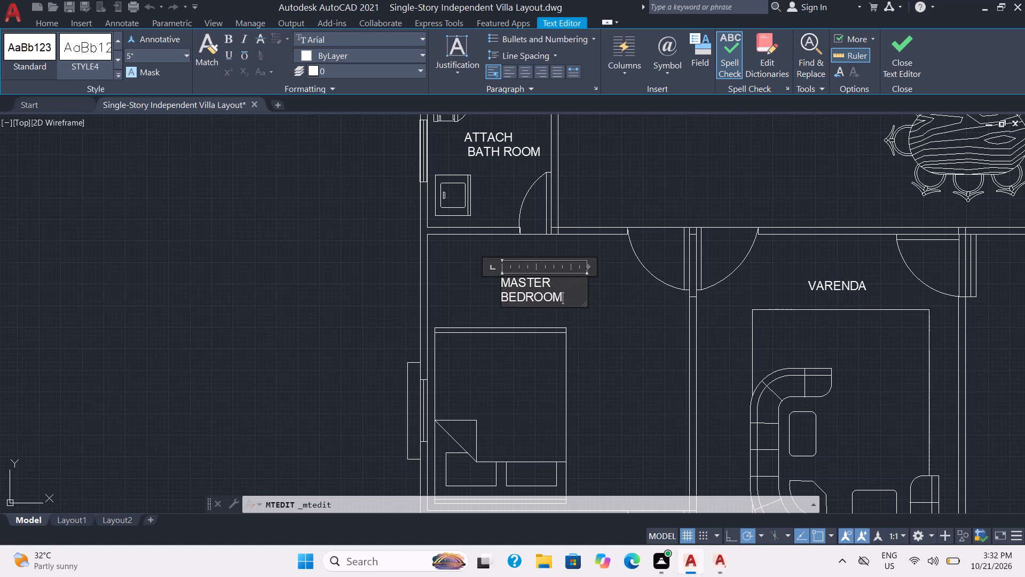
left_click(616, 339)
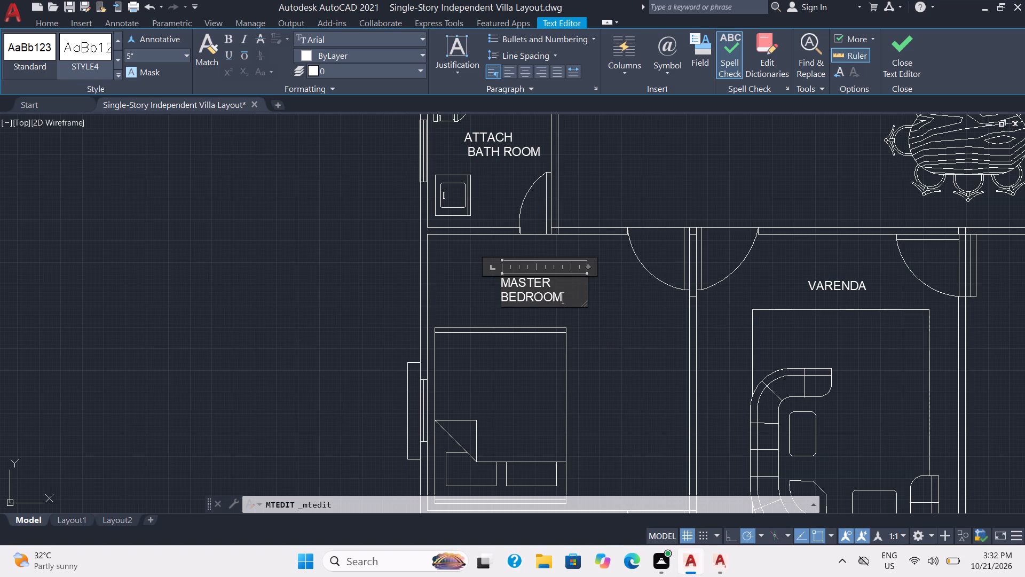
Copy the VARENDA label from the sofa room into the narrow space south of the master bedroom.
scroll(616, 339, "down", 1)
middle_click_drag(620, 386, 494, 290)
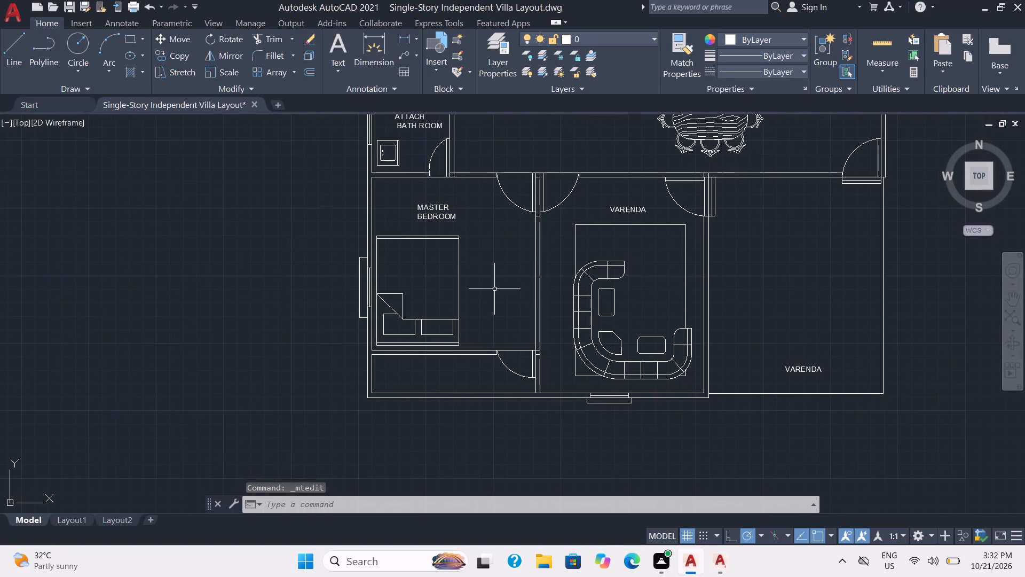
left_click(624, 207)
type("CO")
key("Return")
left_click(624, 207)
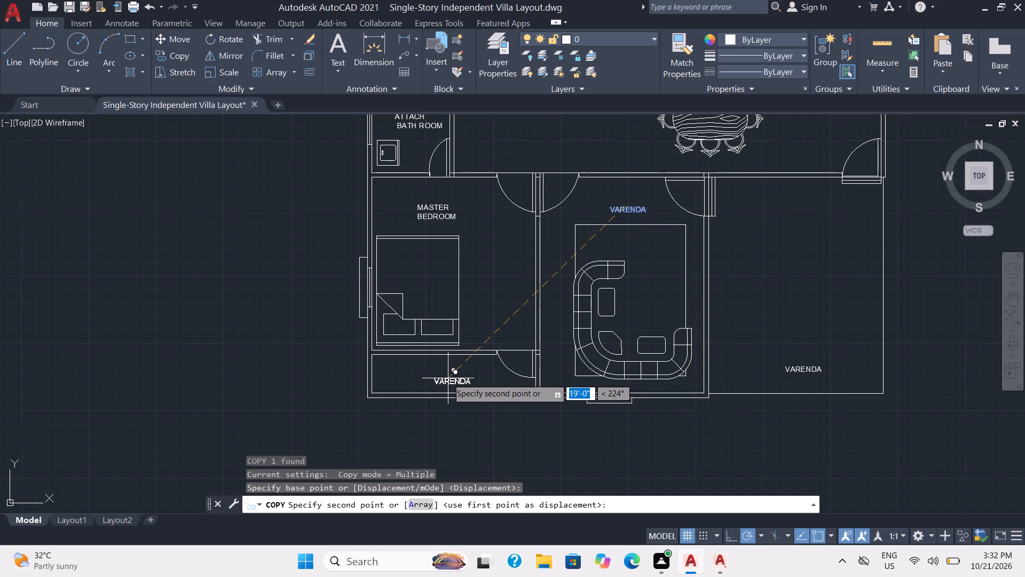
left_click(441, 371)
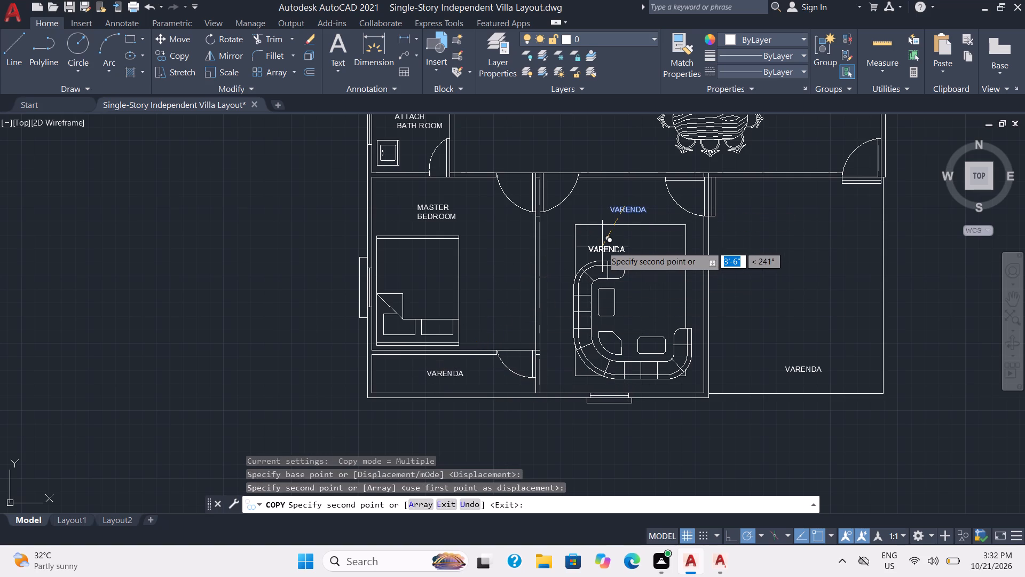
key("Escape")
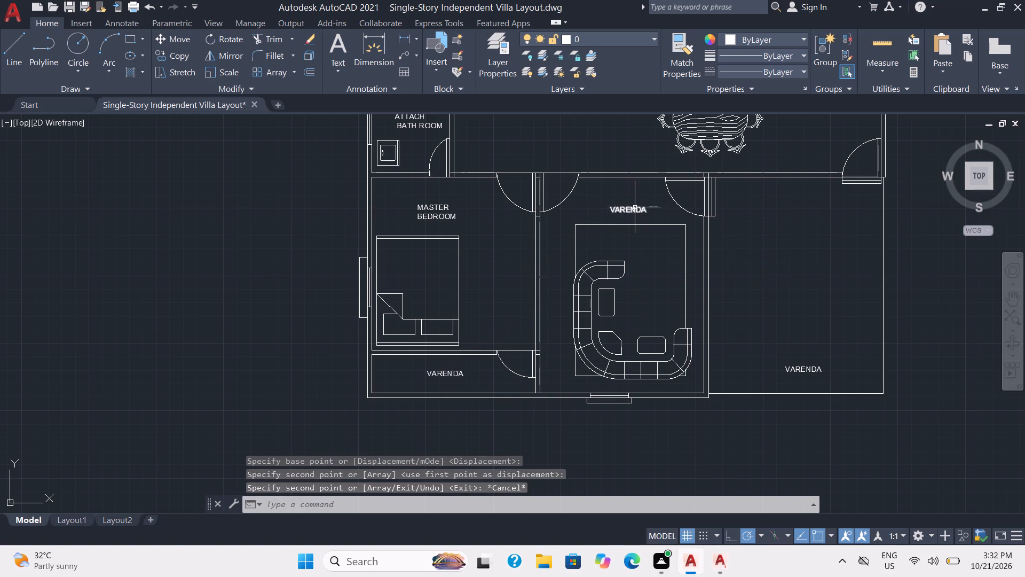
Change the VARENDA label north of the sofa set to LIVING.
double_click(635, 209)
left_click_drag(647, 208, 583, 209)
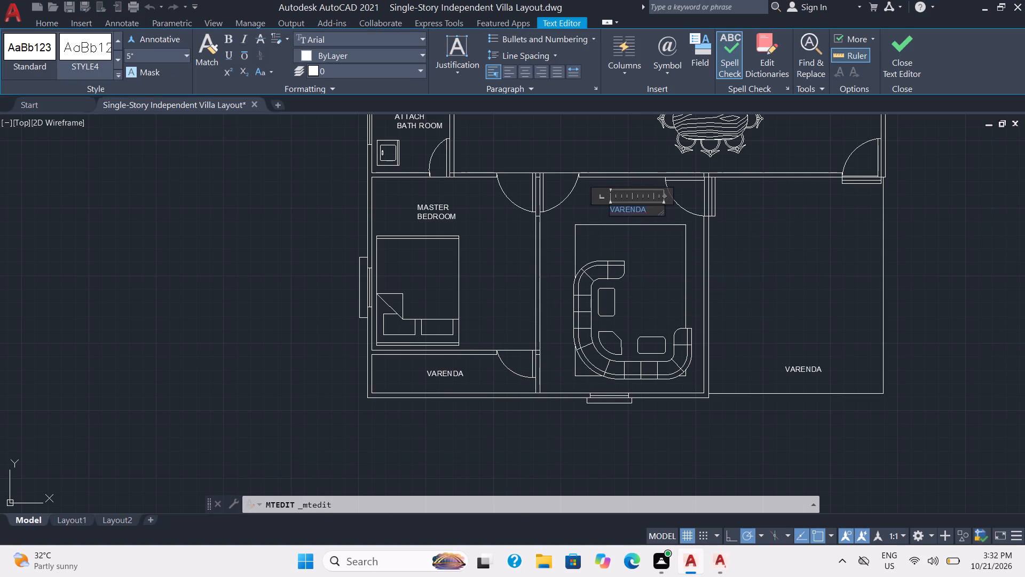
left_click_drag(583, 209, 582, 209)
type("LI")
type("VING")
left_click(779, 243)
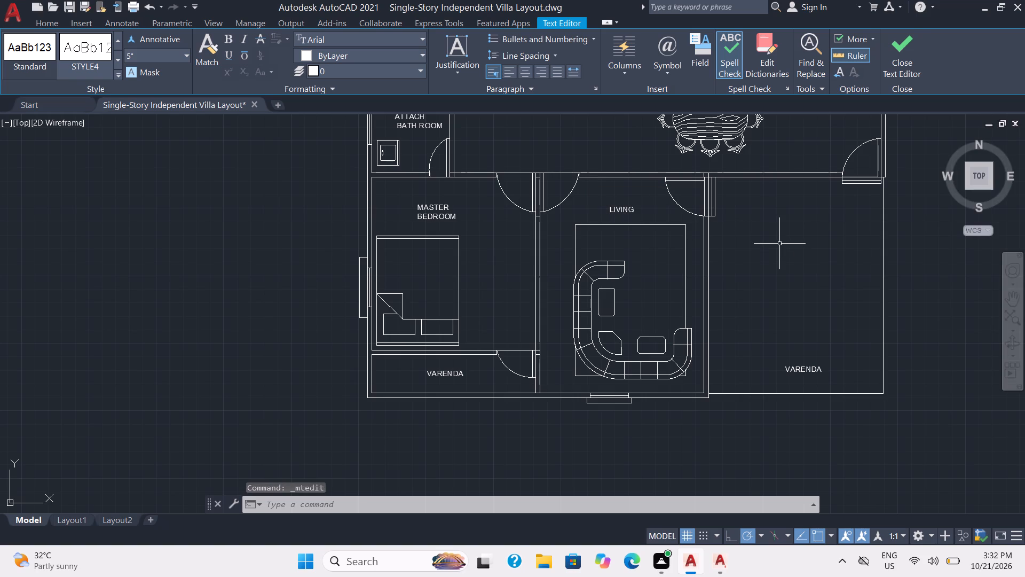
Change the VARENDA label in the empty southeast area to CAR PARKING.
double_click(810, 370)
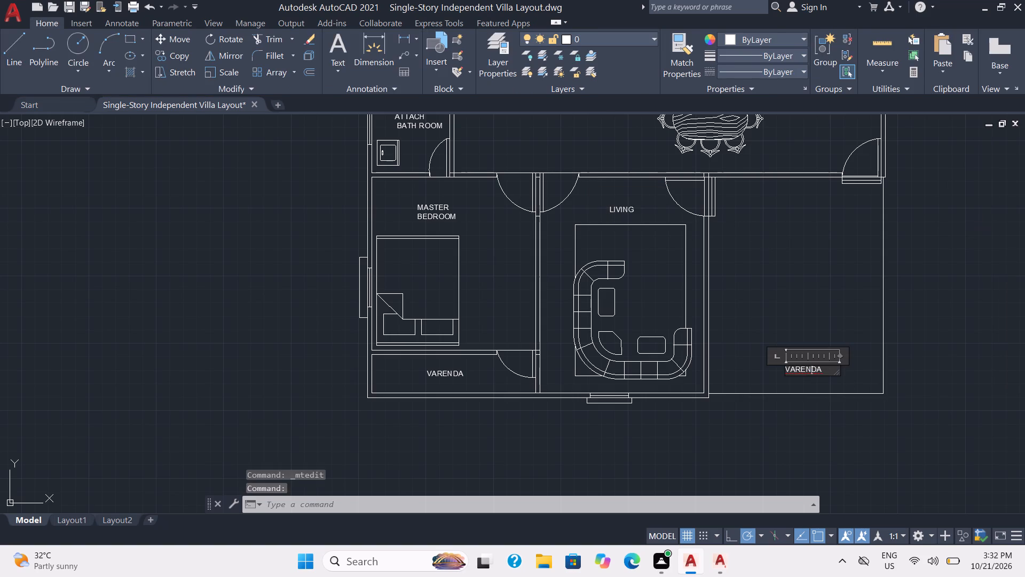
left_click_drag(825, 369, 774, 372)
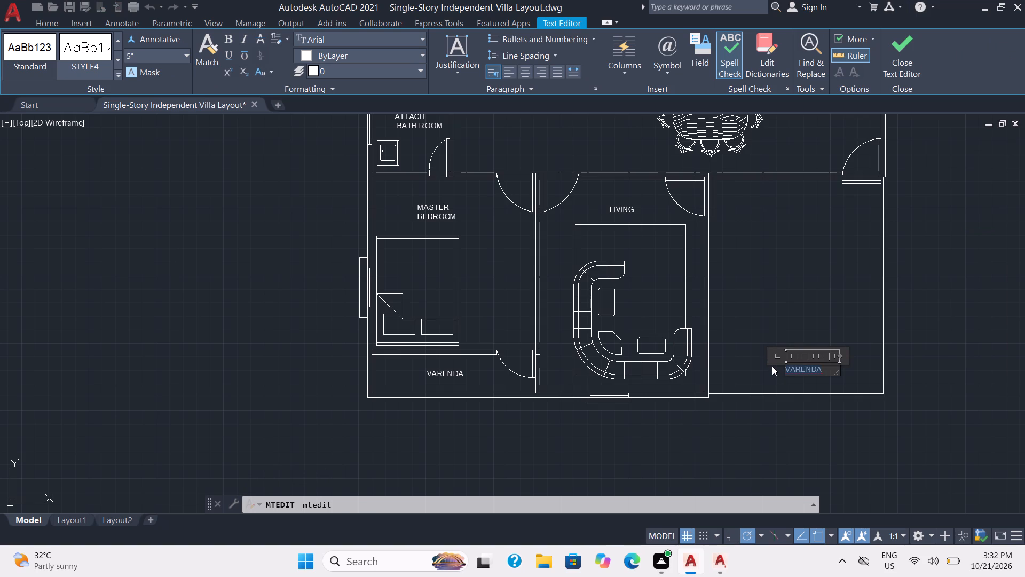
key("c")
key("a")
key("r")
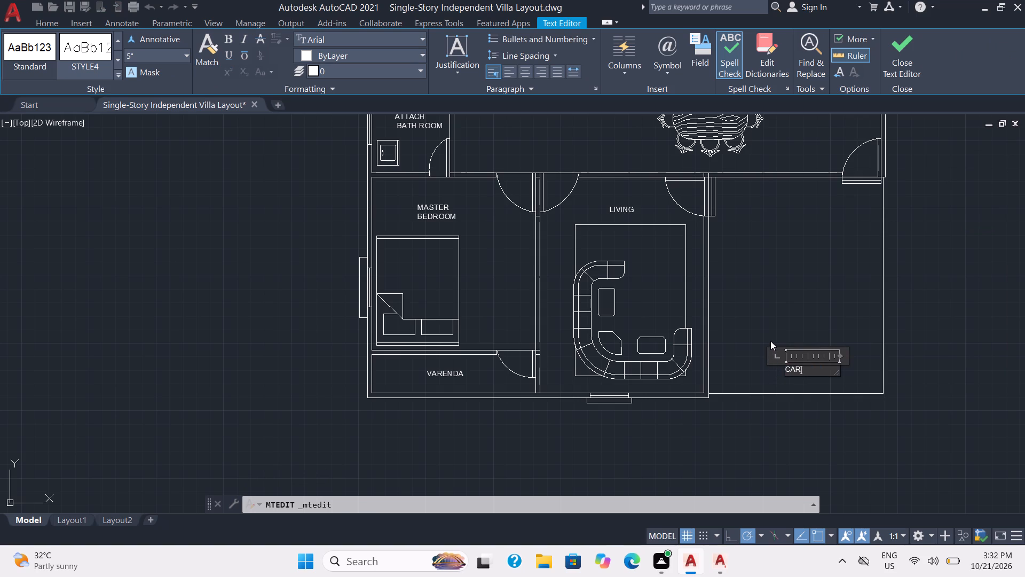
key("space")
type("P")
type("ARK")
type("ING")
left_click(817, 307)
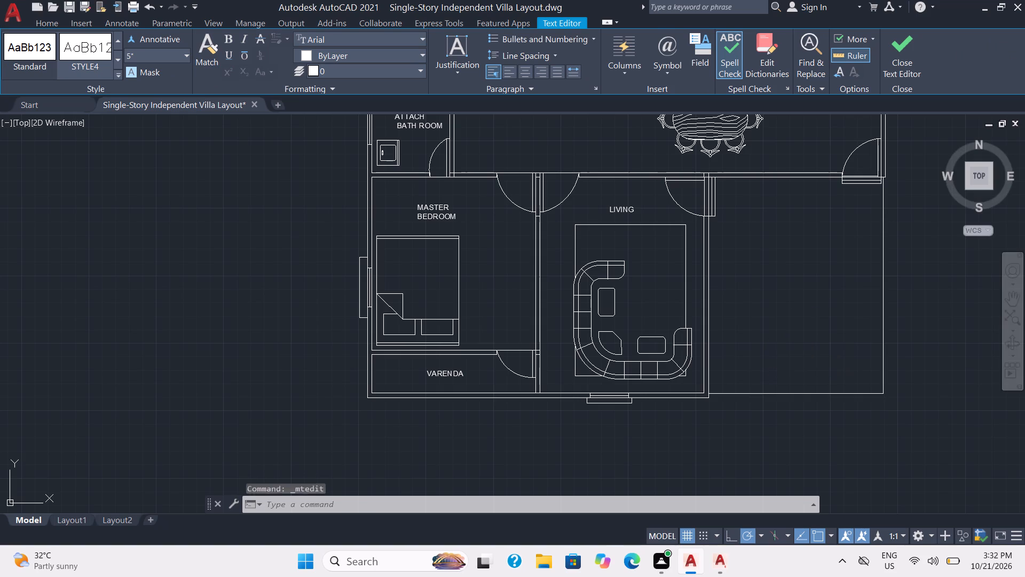
Offset the car parking area's south edge inward and its east edge outward by 2".
scroll(817, 307, "down", 2)
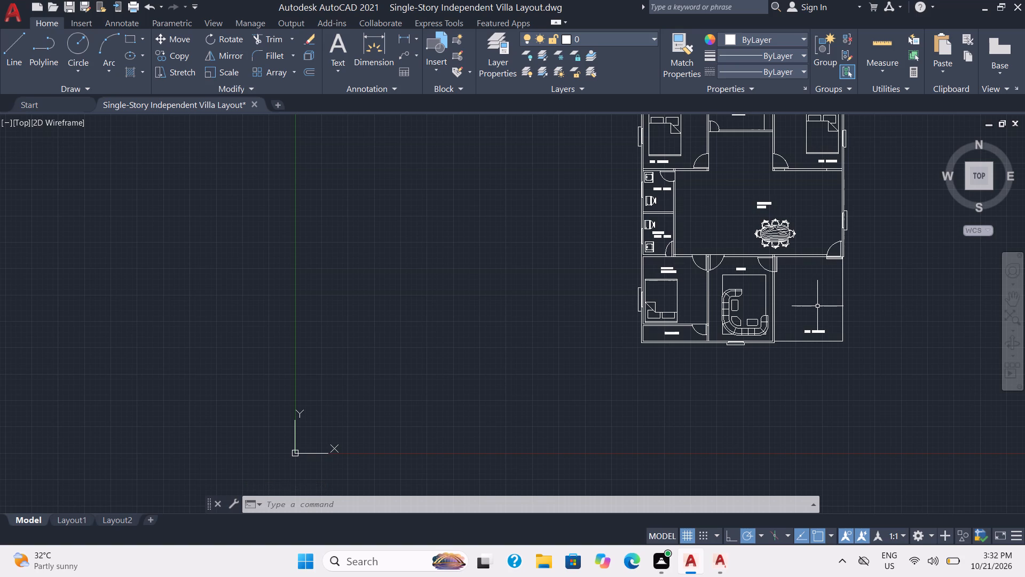
scroll(817, 306, "up", 2)
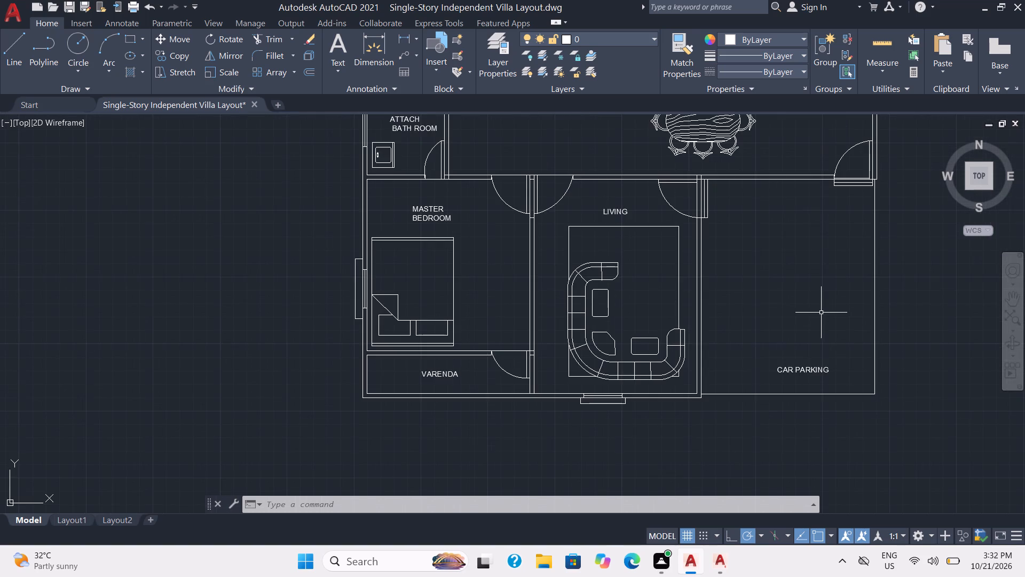
middle_click_drag(822, 313, 732, 244)
key("0")
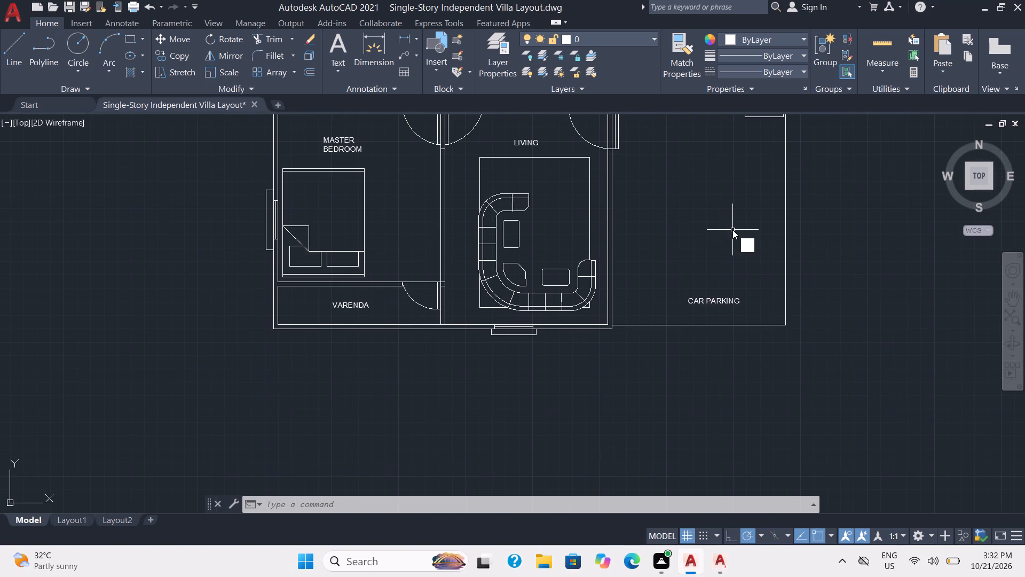
key("BackSpace")
key("o")
key("Return")
key("2")
key("Return")
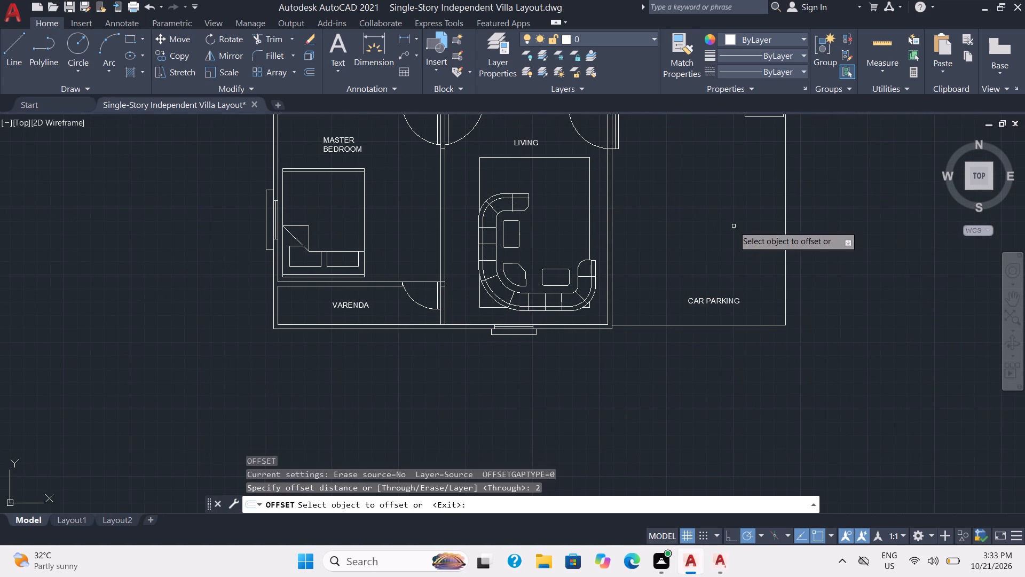
left_click(724, 324)
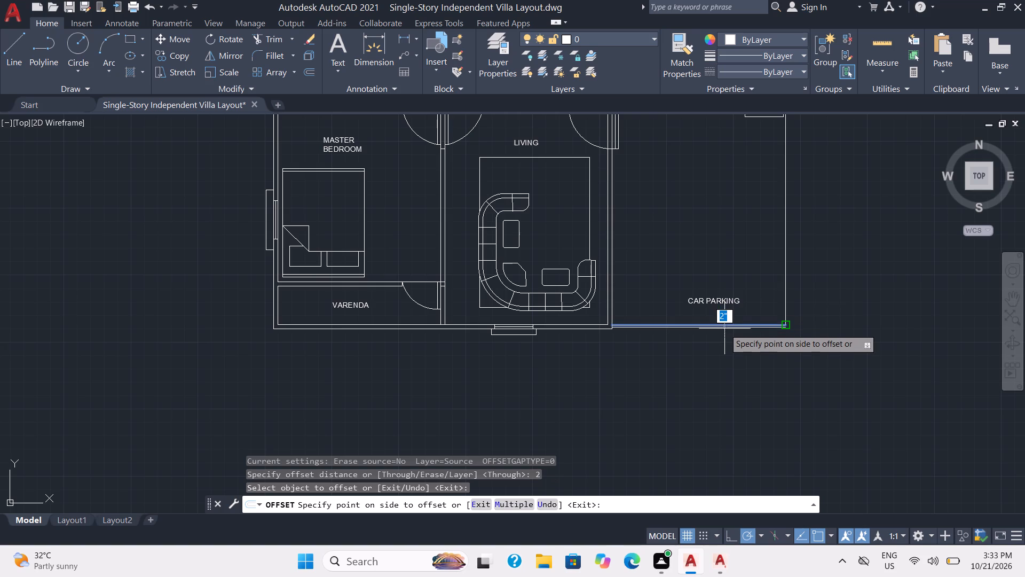
left_click(725, 323)
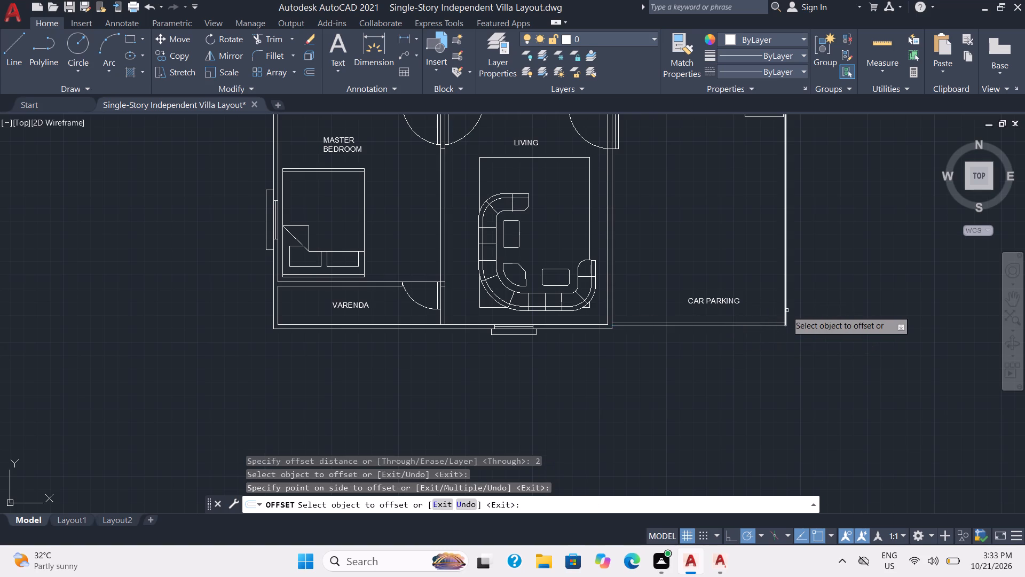
left_click(785, 310)
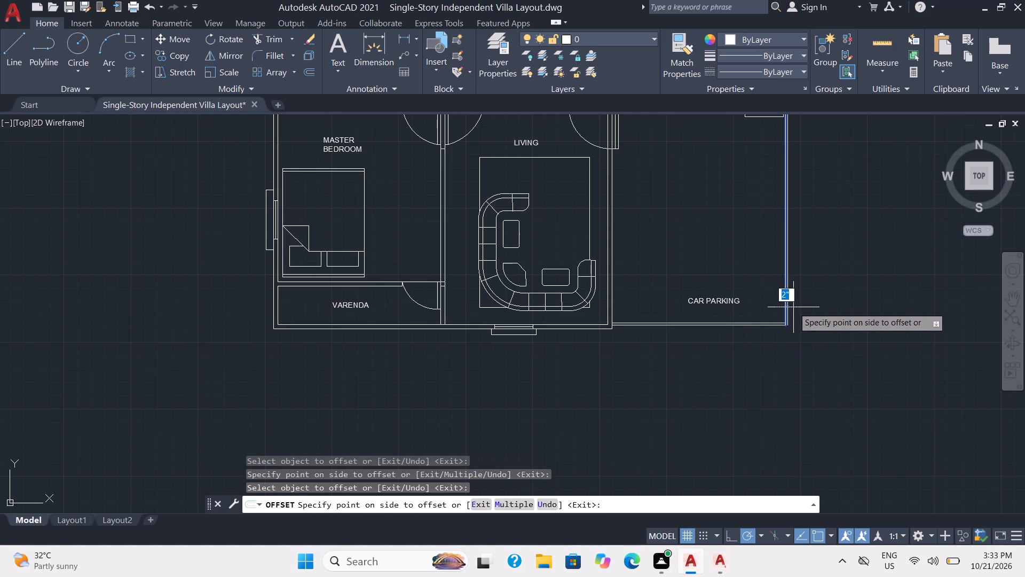
left_click(793, 307)
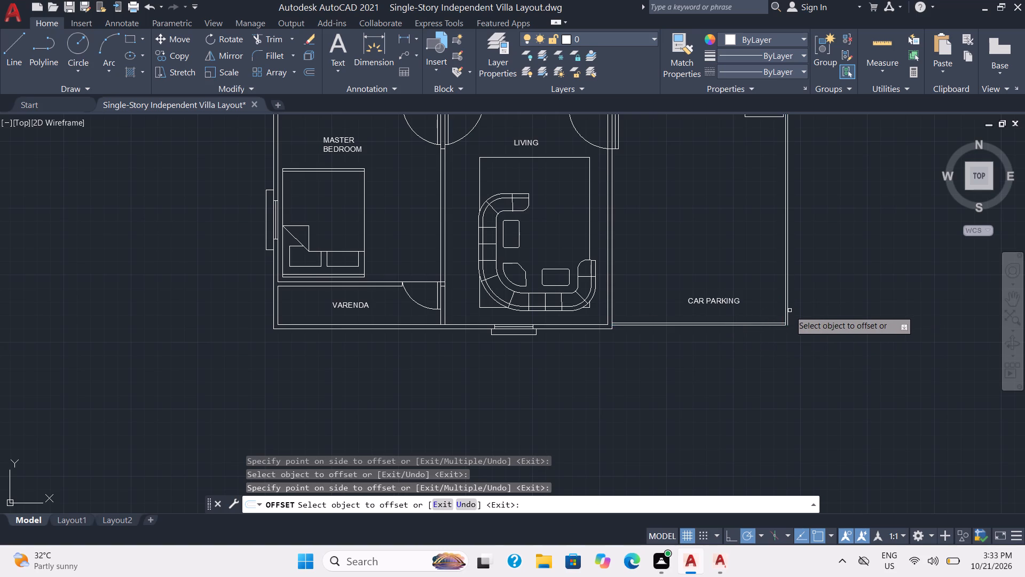
key("Escape")
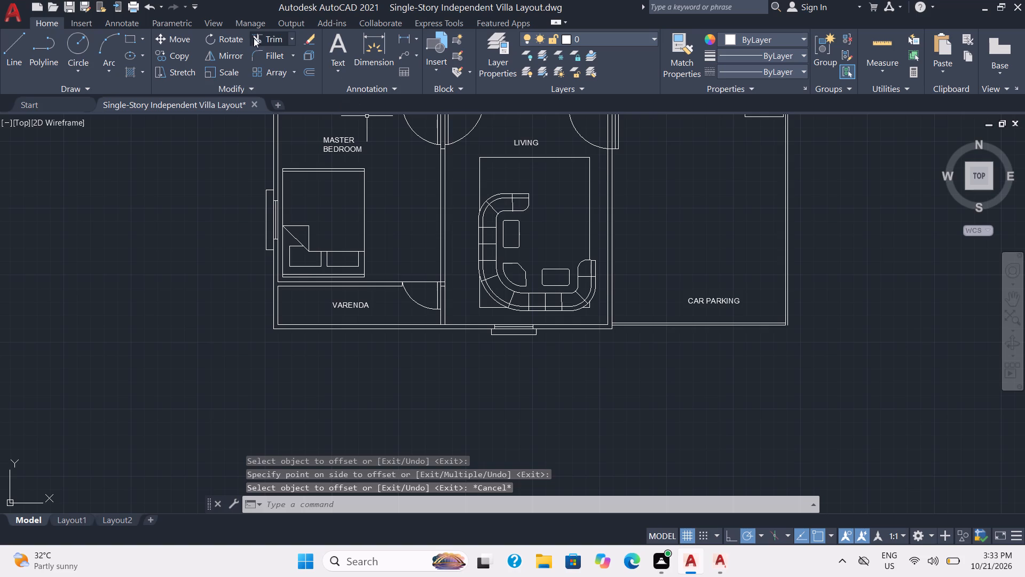
Trim the overlapping line ends at the car parking area's southeast corner.
left_click(271, 38)
scroll(621, 295, "up", 2)
middle_click_drag(635, 294, 590, 288)
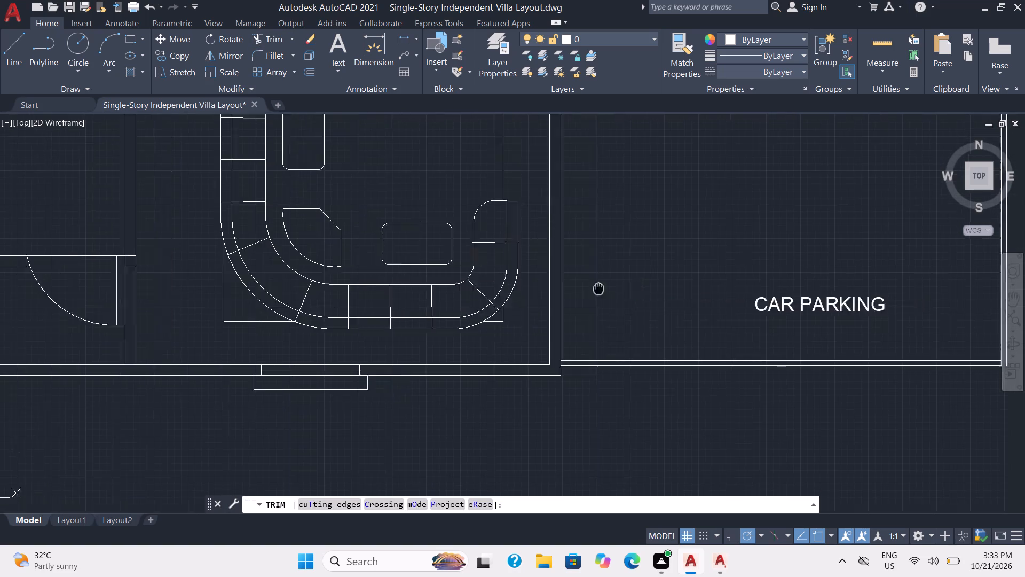
middle_click_drag(590, 288, 353, 249)
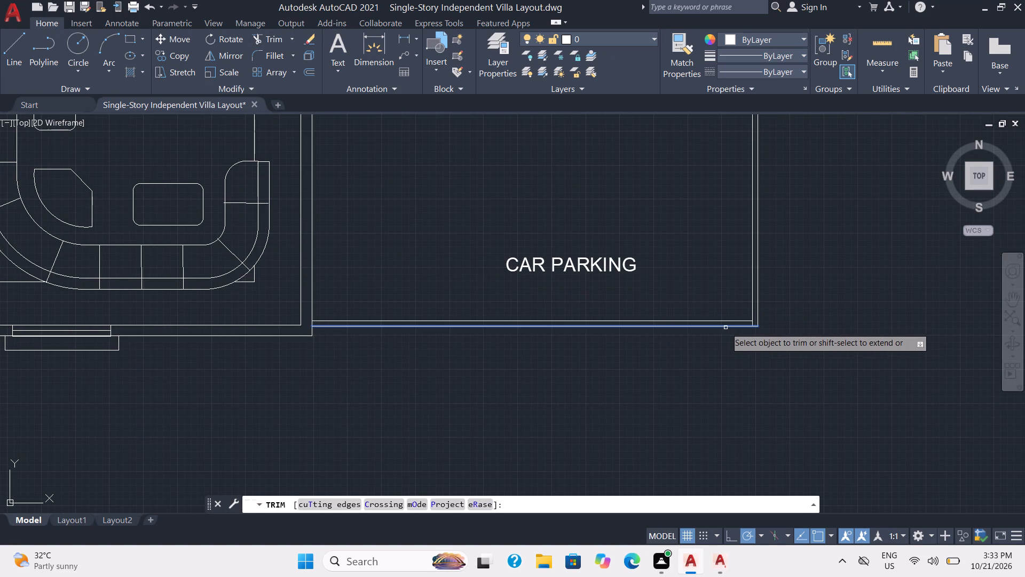
left_click(727, 328, "shift")
scroll(746, 324, "up", 2)
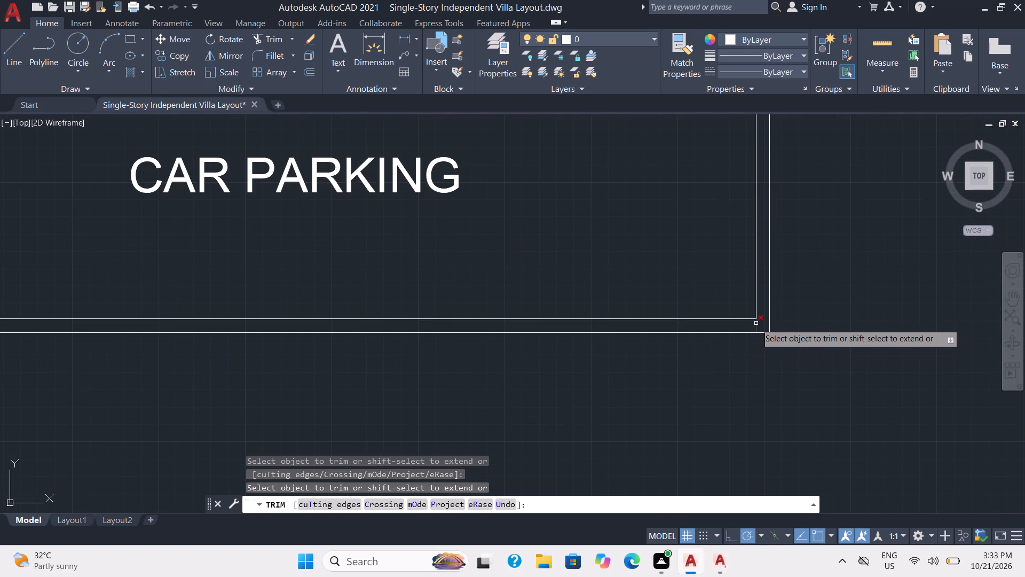
left_click(756, 324)
key("Escape")
scroll(776, 309, "down", 2)
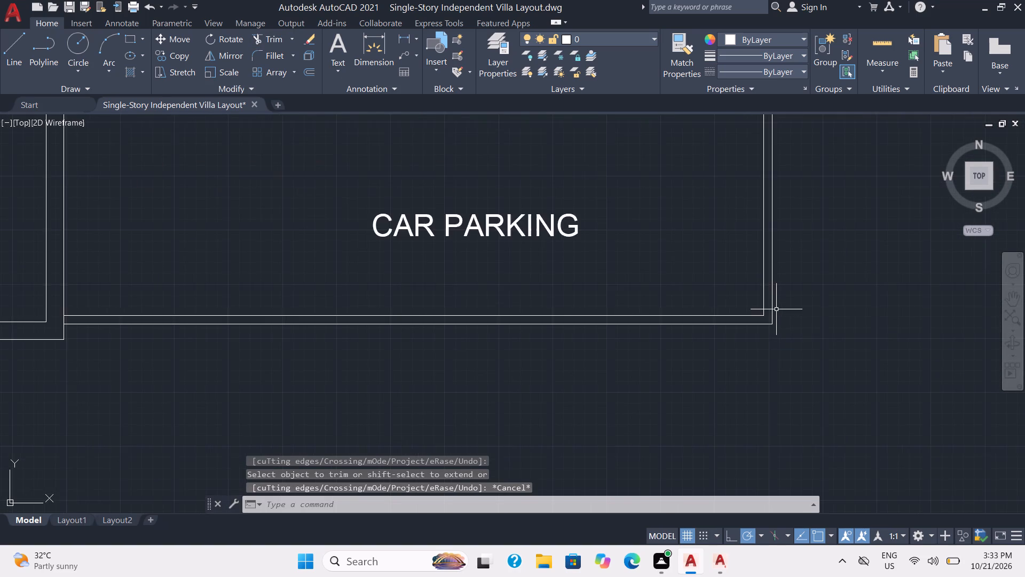
Save the drawing.
key("ctrl+s")
Insert the architectural sample block Vehicles - Imperial in the empty space east of the villa.
scroll(778, 316, "down", 4)
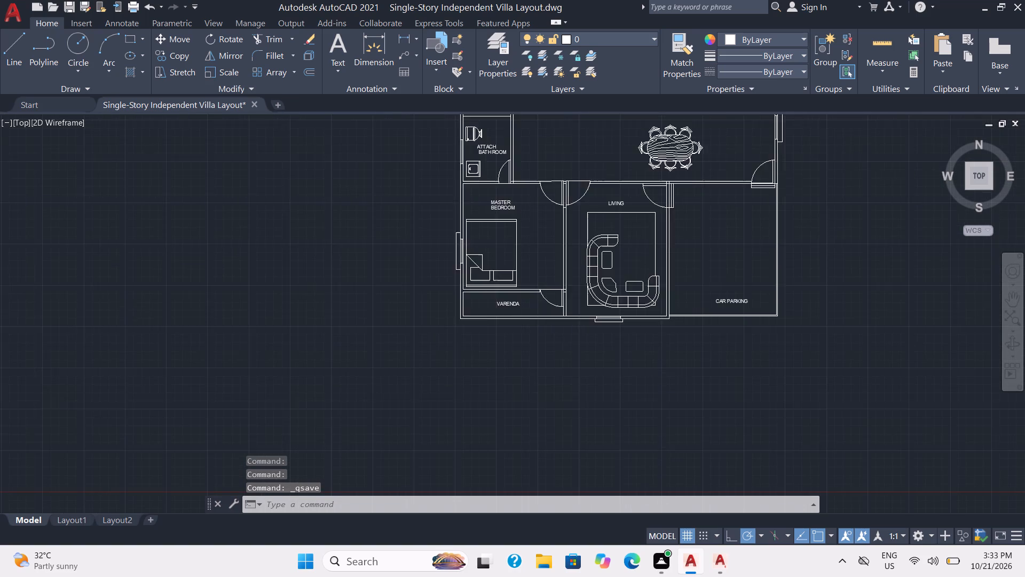
middle_click_drag(811, 265, 691, 339)
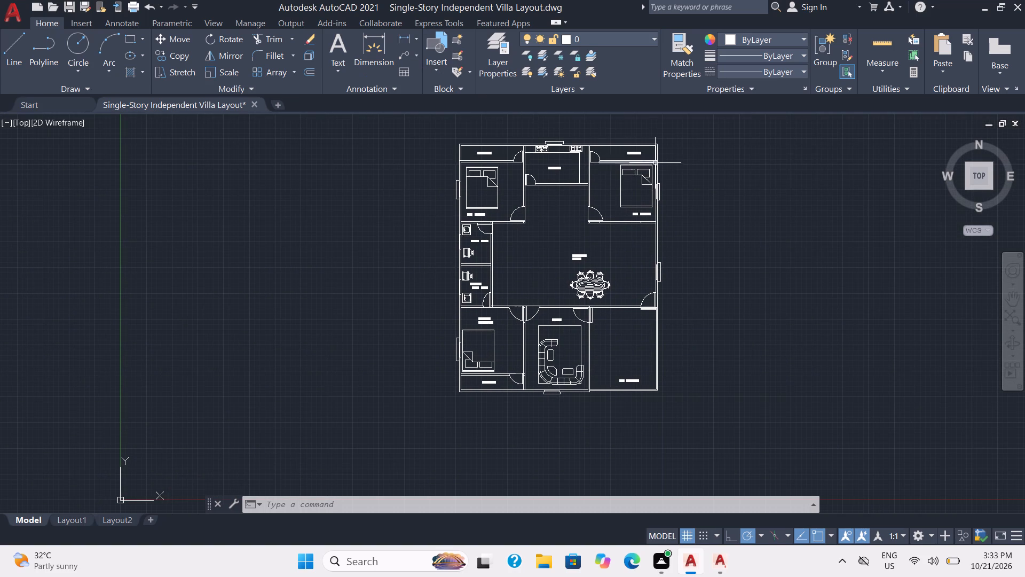
key("t")
key("o")
key("o")
key("l")
left_click(735, 201)
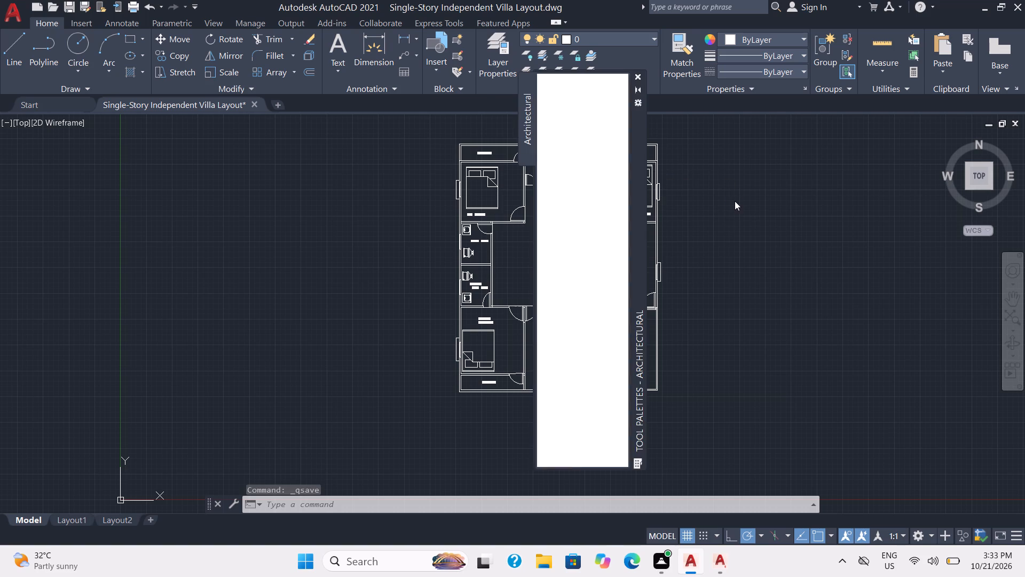
left_click(638, 100)
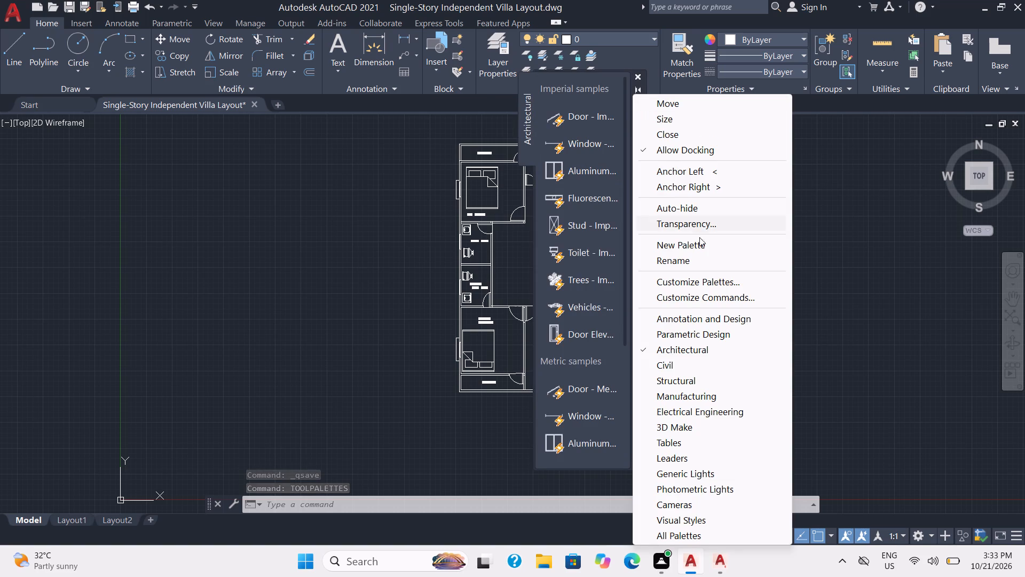
left_click(691, 346)
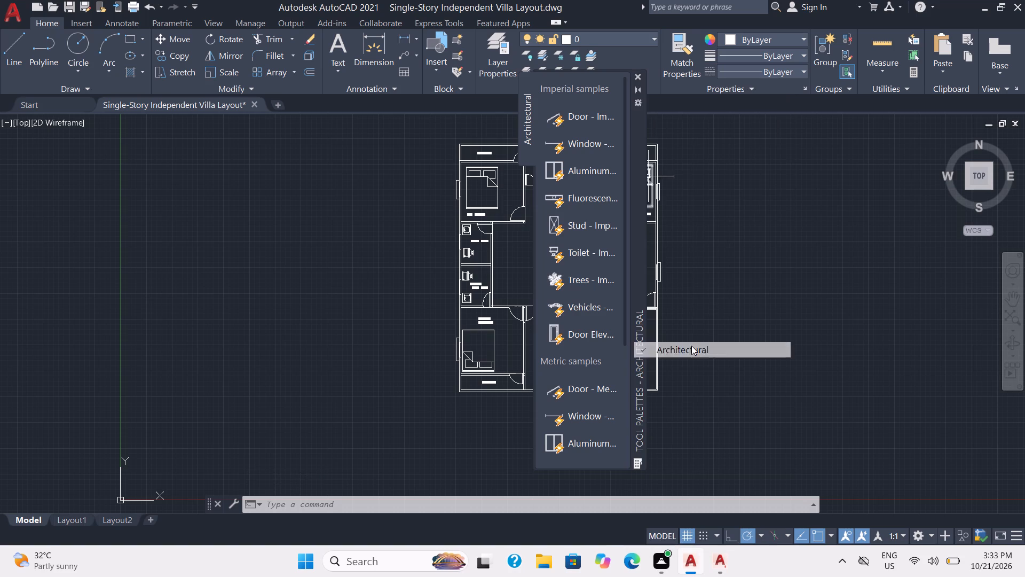
left_click(579, 306)
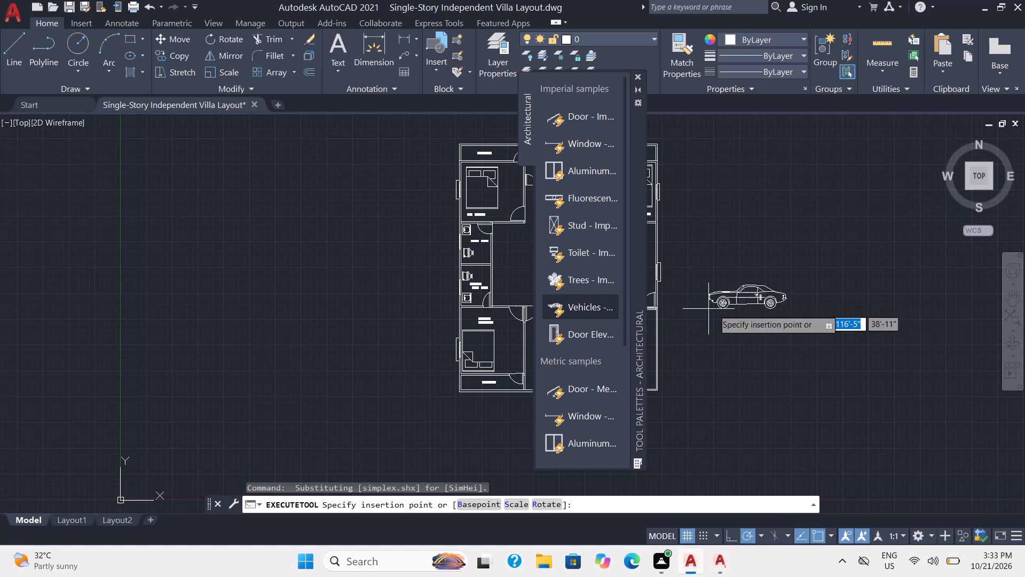
left_click(727, 312)
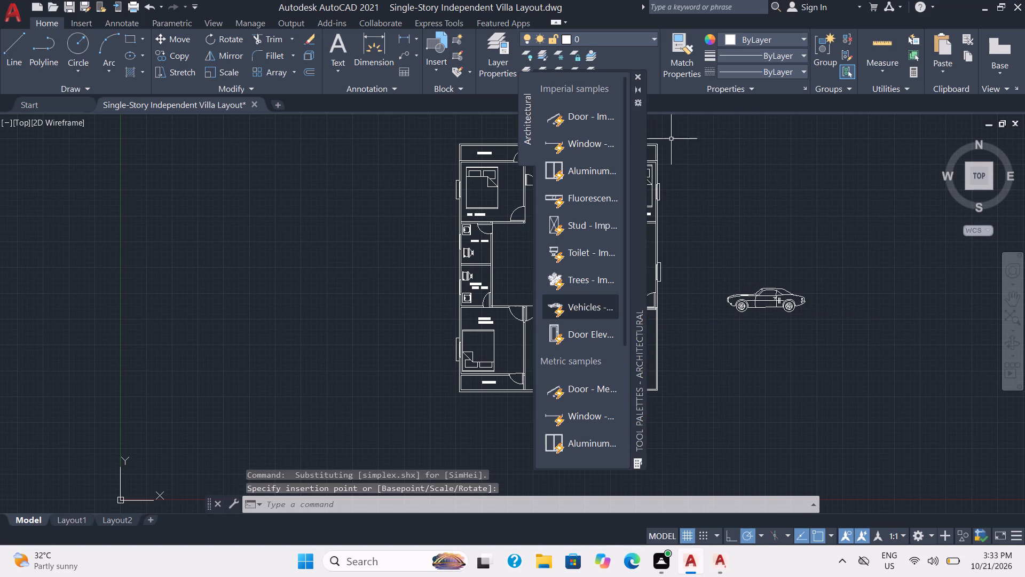
left_click(639, 75)
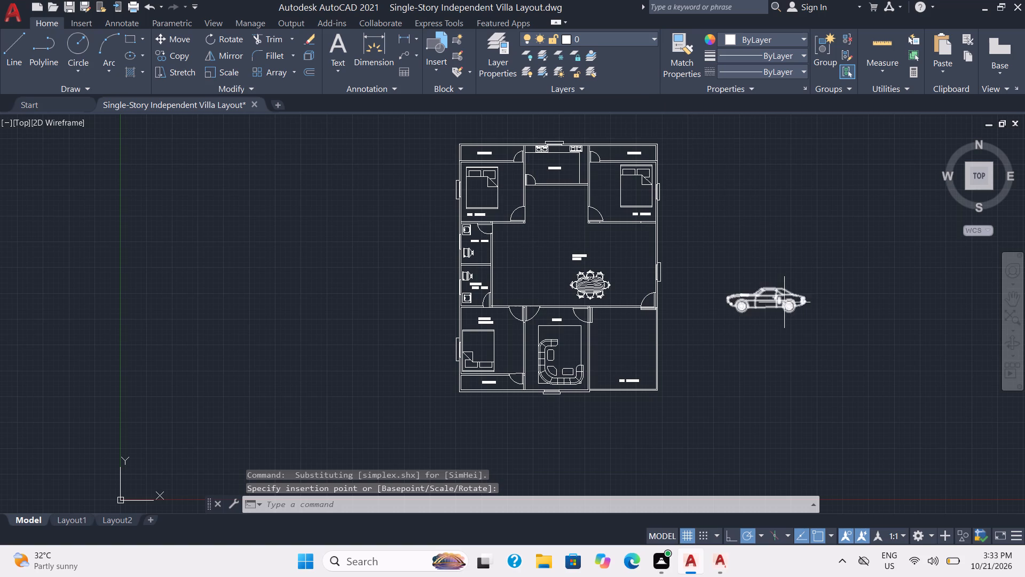
Switch the inserted vehicle block to the Sports Car (Top) view.
left_click(782, 302)
left_click(721, 319)
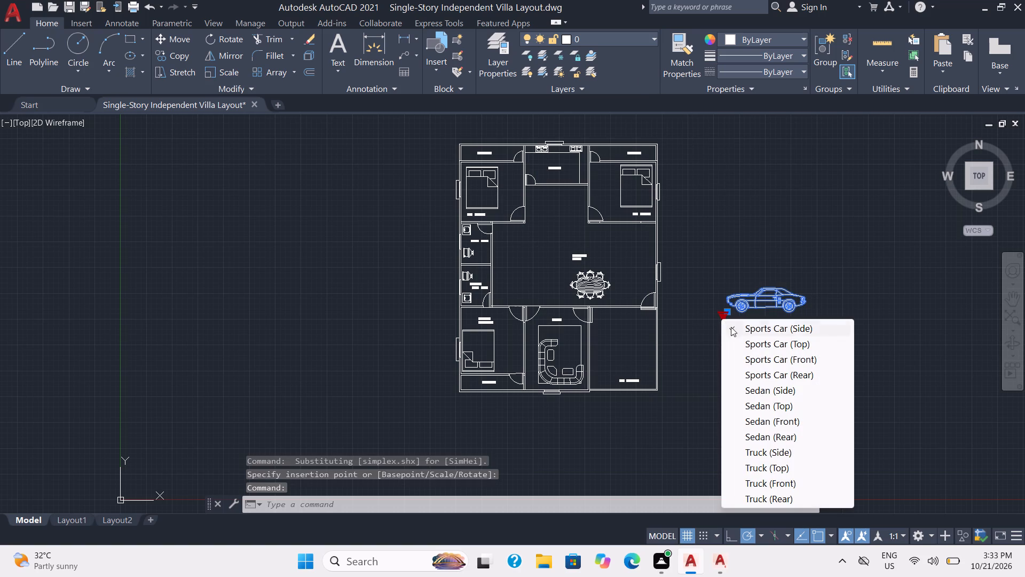
left_click(770, 342)
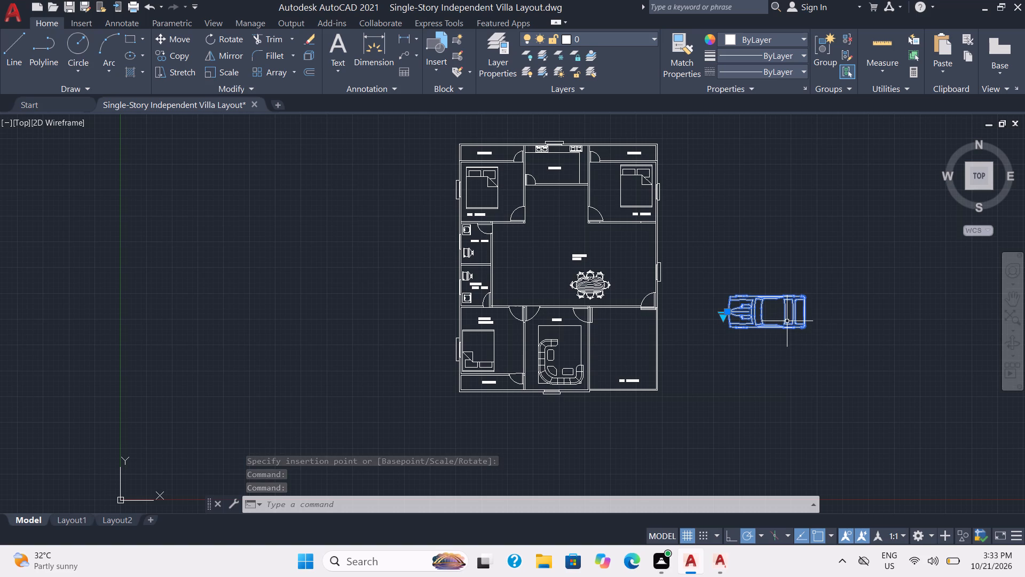
Rotate the sports car 270° about a point near its front so it faces north.
key("r")
key("o")
key("Return")
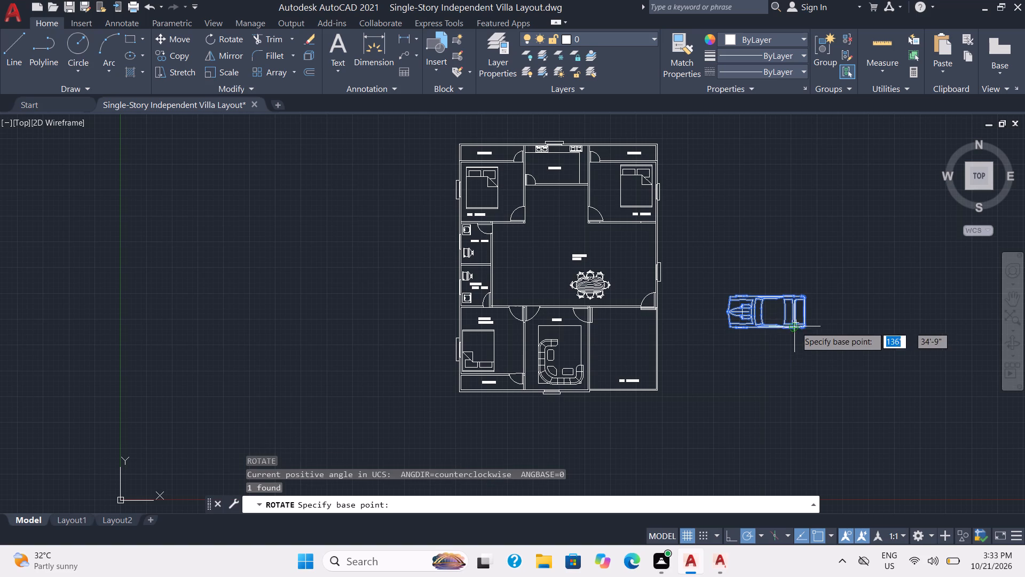
left_click(742, 310)
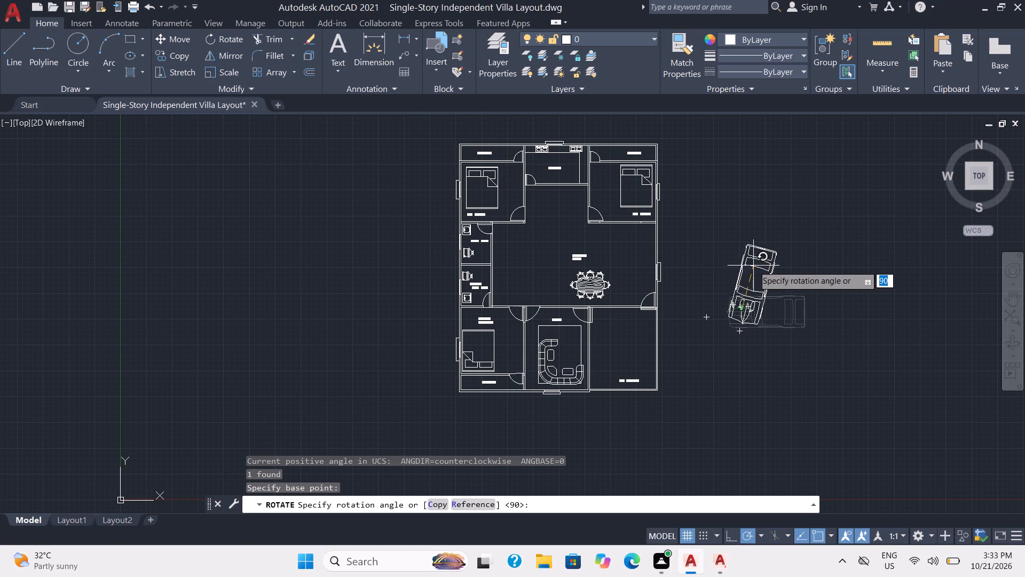
left_click(738, 348)
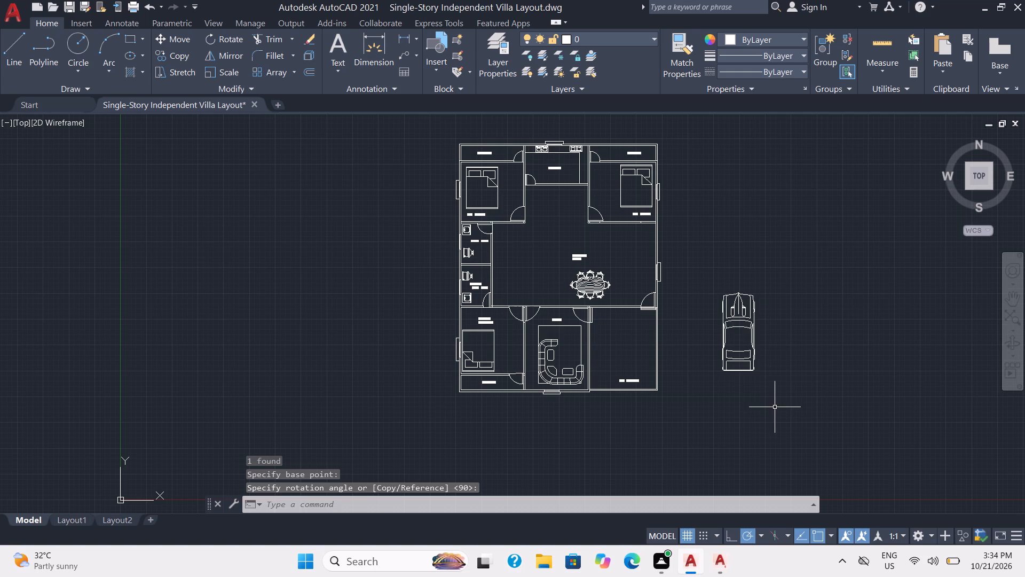
Scale the sports car down slightly, using its rear west corner as the base point.
left_click(775, 407)
left_click(723, 294)
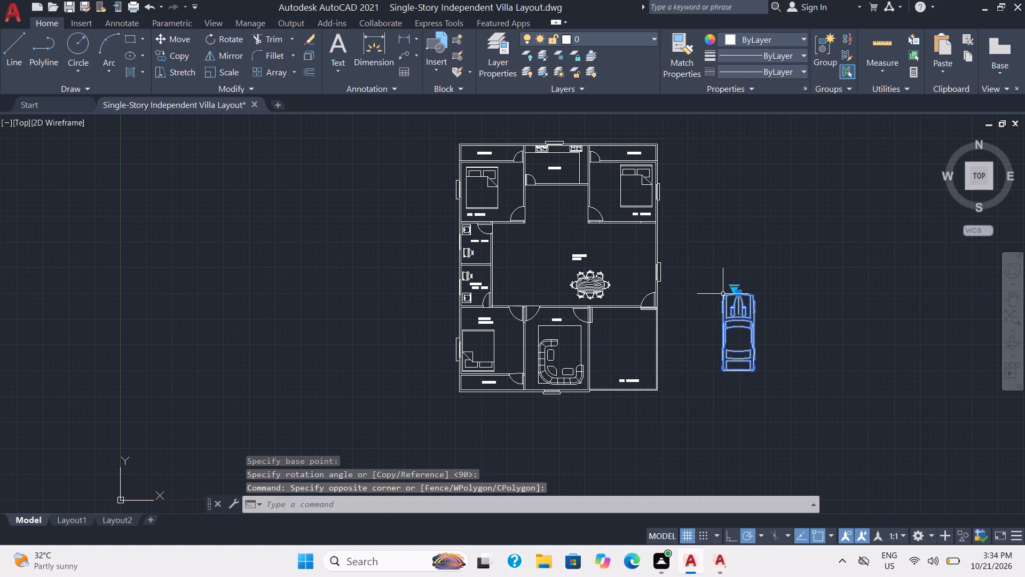
type("SC")
key("Return")
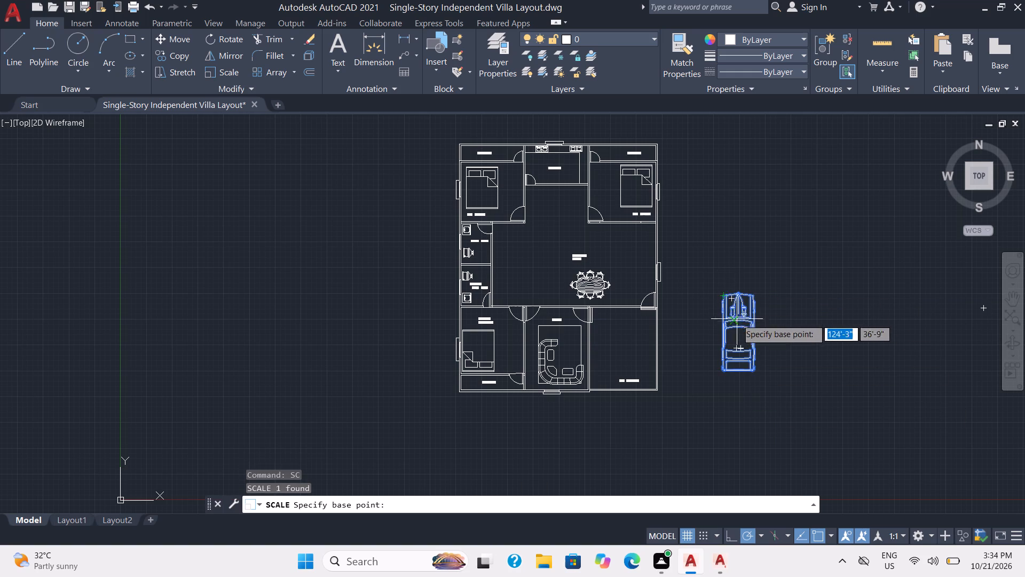
left_click(727, 370)
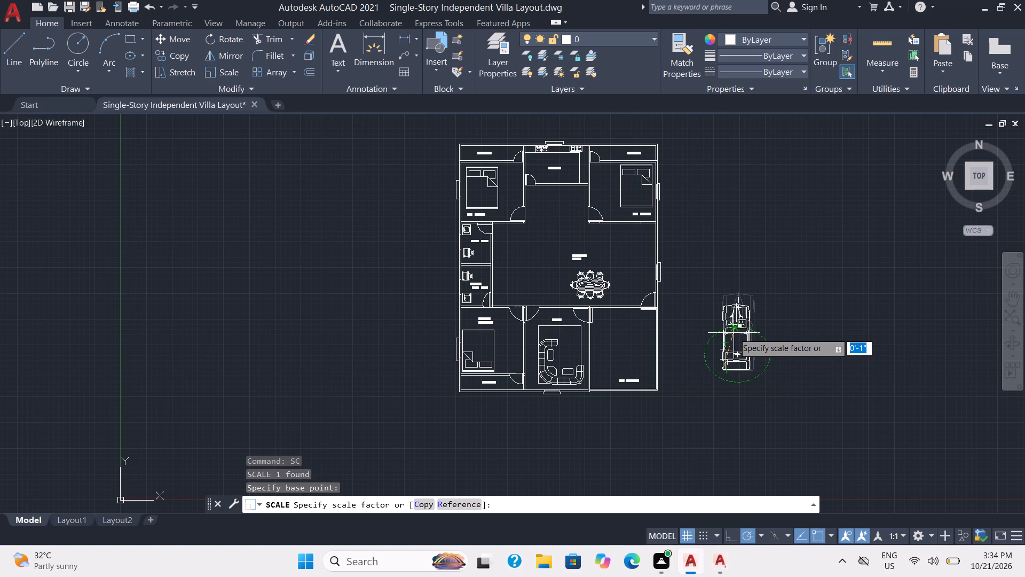
left_click(734, 333)
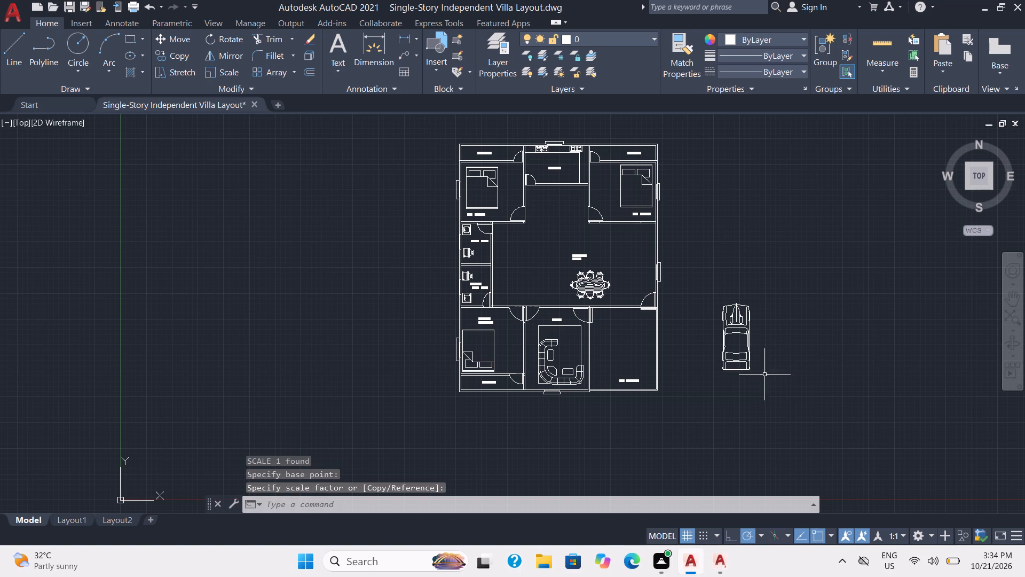
Move the sports car into the car parking area, north of the CAR PARKING label.
left_click(757, 383)
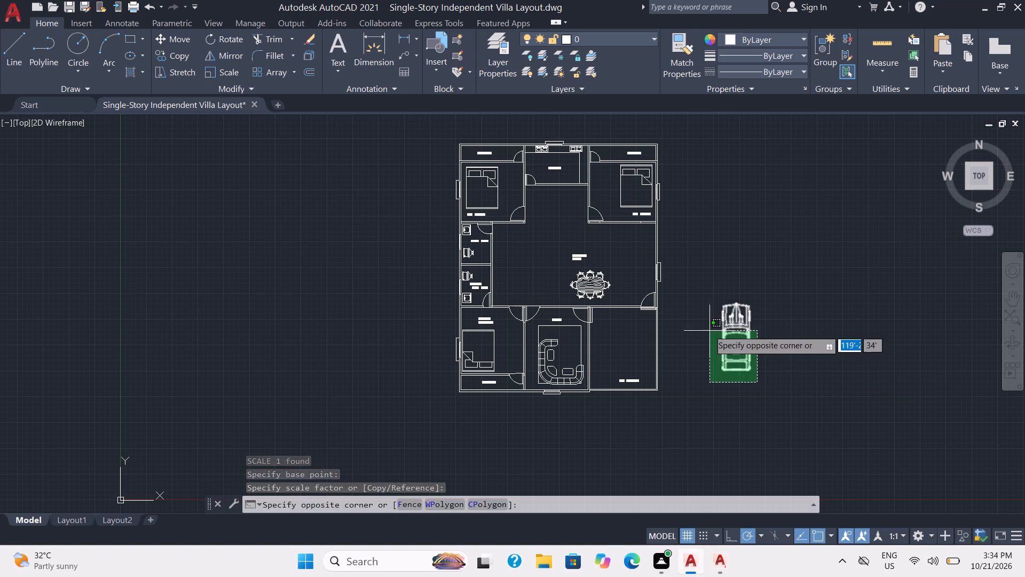
left_click(706, 313)
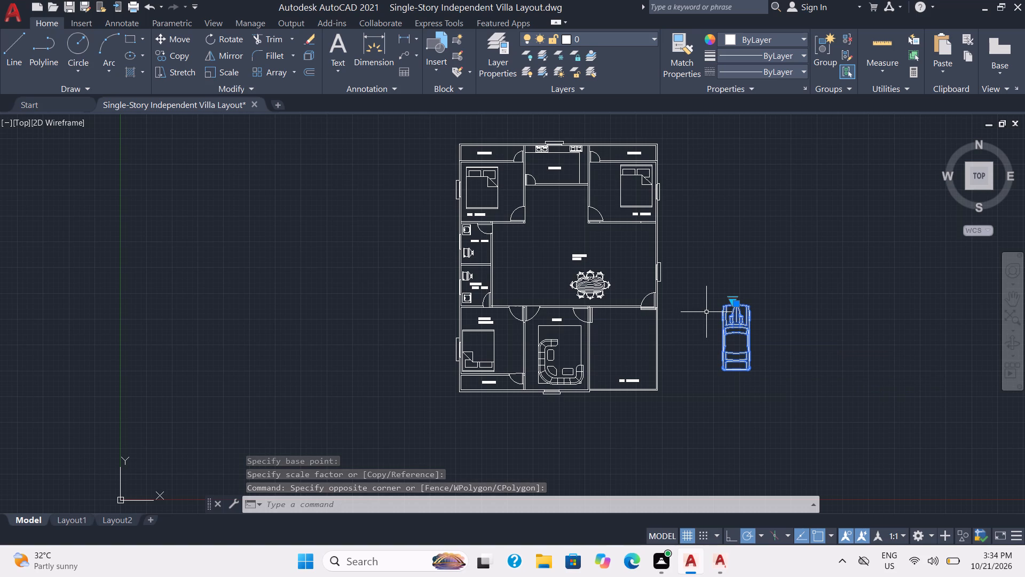
key("m")
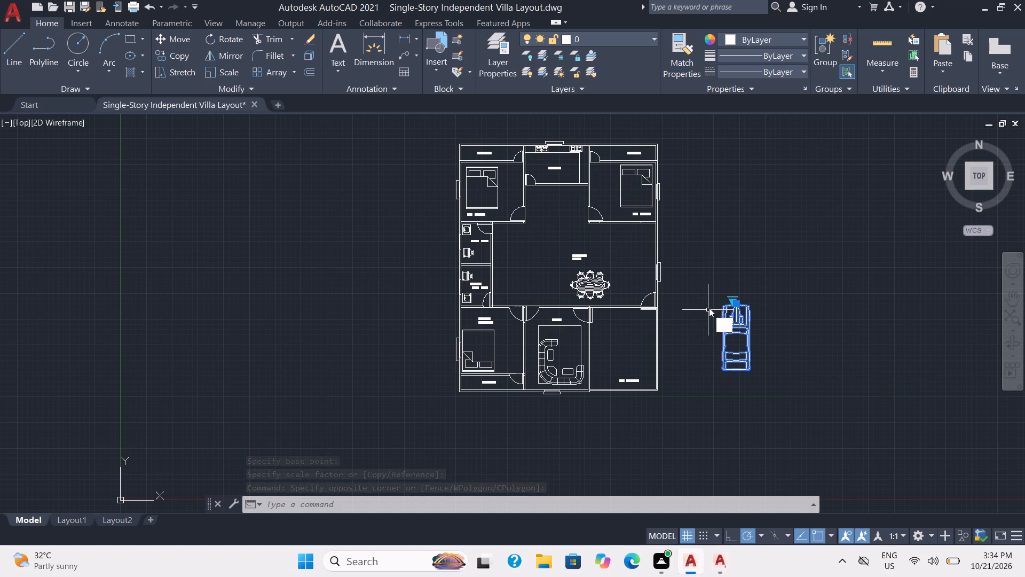
key("Return")
left_click(736, 335)
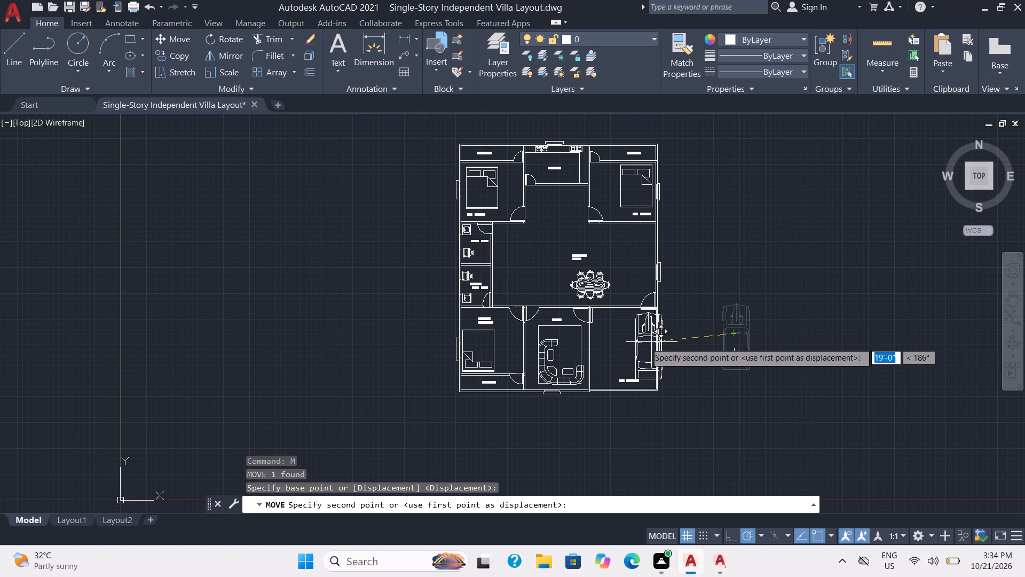
scroll(630, 339, "up", 2)
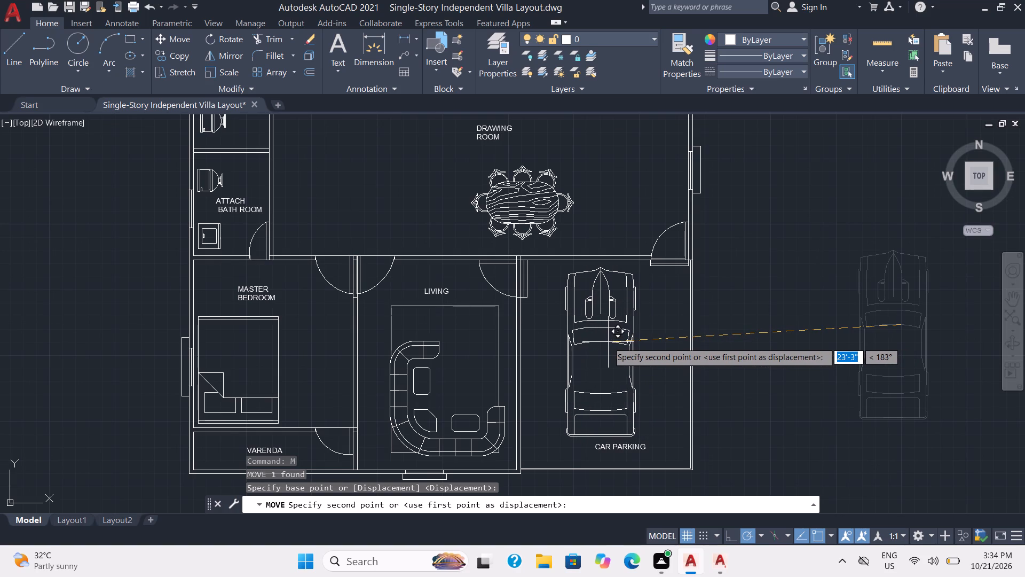
left_click(605, 342)
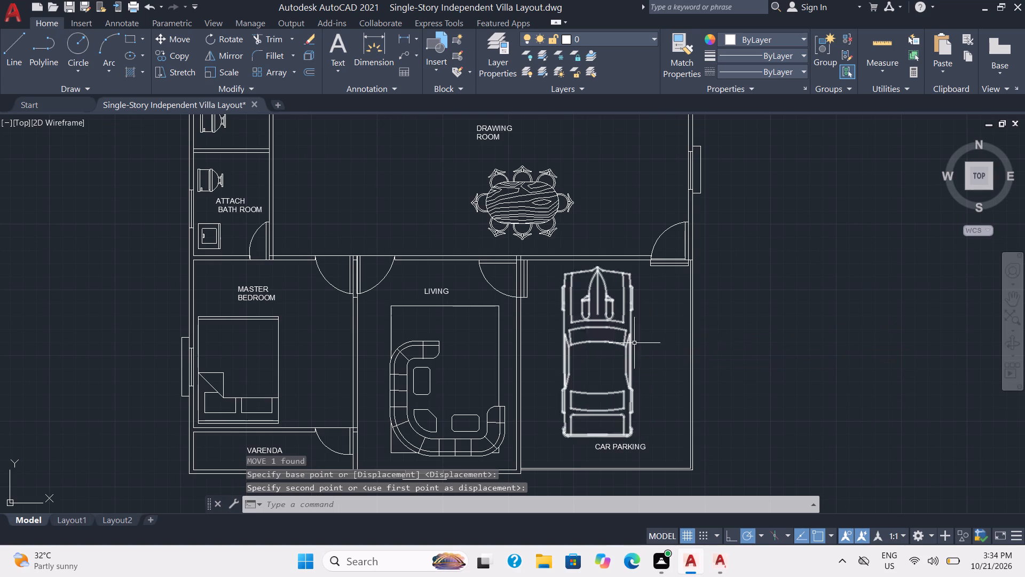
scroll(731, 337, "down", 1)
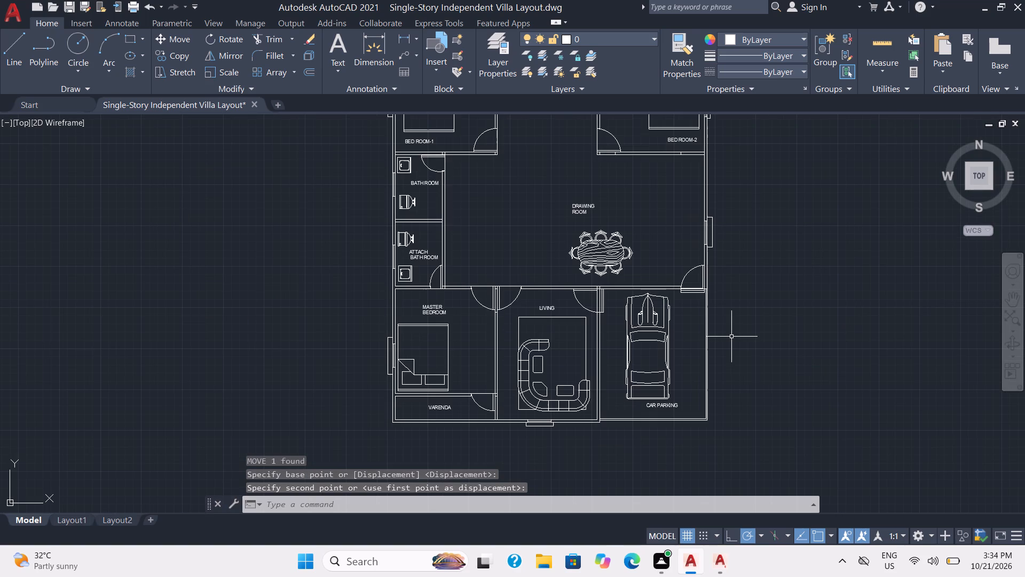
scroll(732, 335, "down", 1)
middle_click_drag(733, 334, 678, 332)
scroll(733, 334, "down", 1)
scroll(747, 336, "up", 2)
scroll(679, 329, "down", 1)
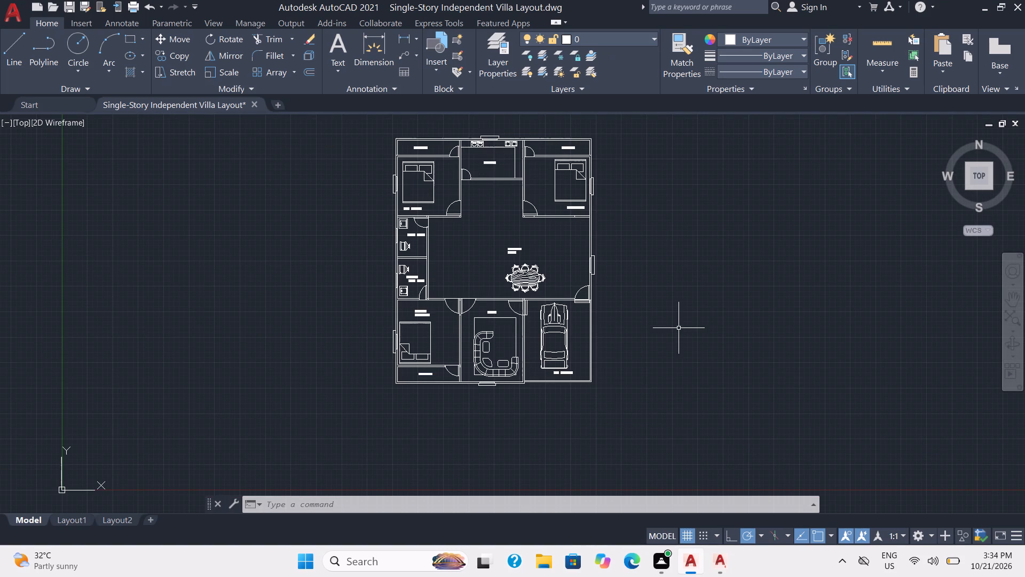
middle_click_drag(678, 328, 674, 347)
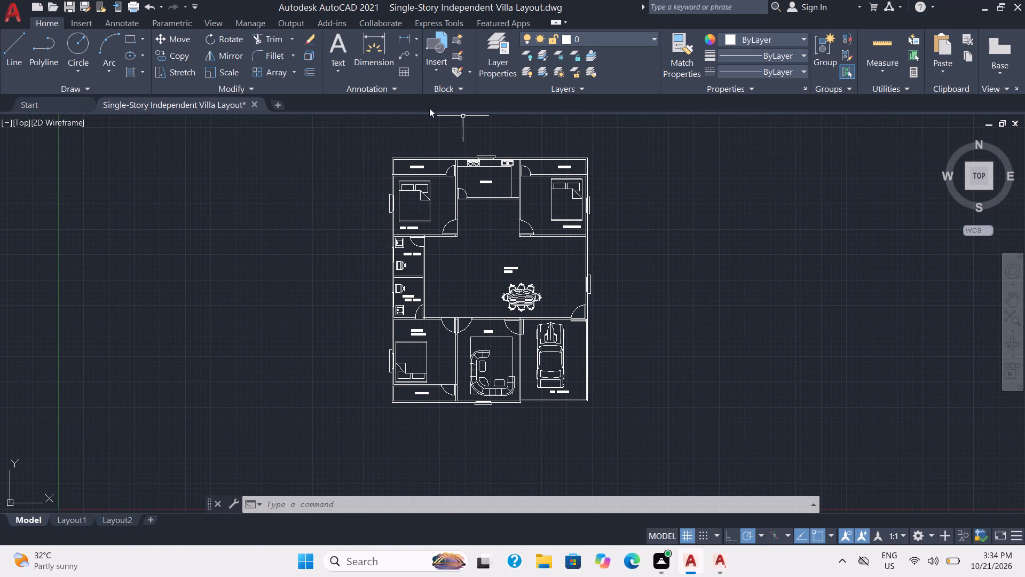
Create a new layer named DOOR and set its colour to cyan.
key("l")
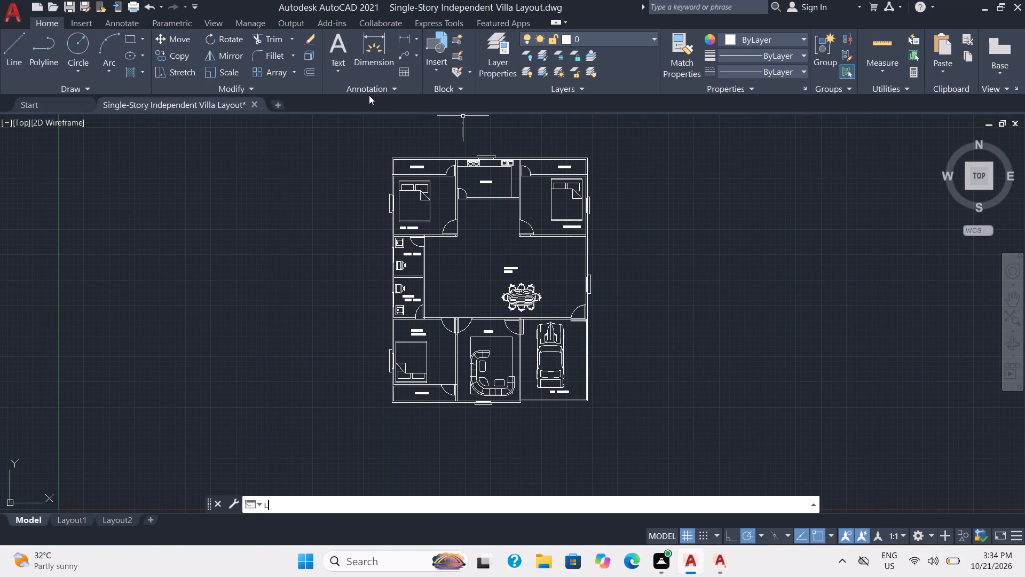
key("a")
key("Return")
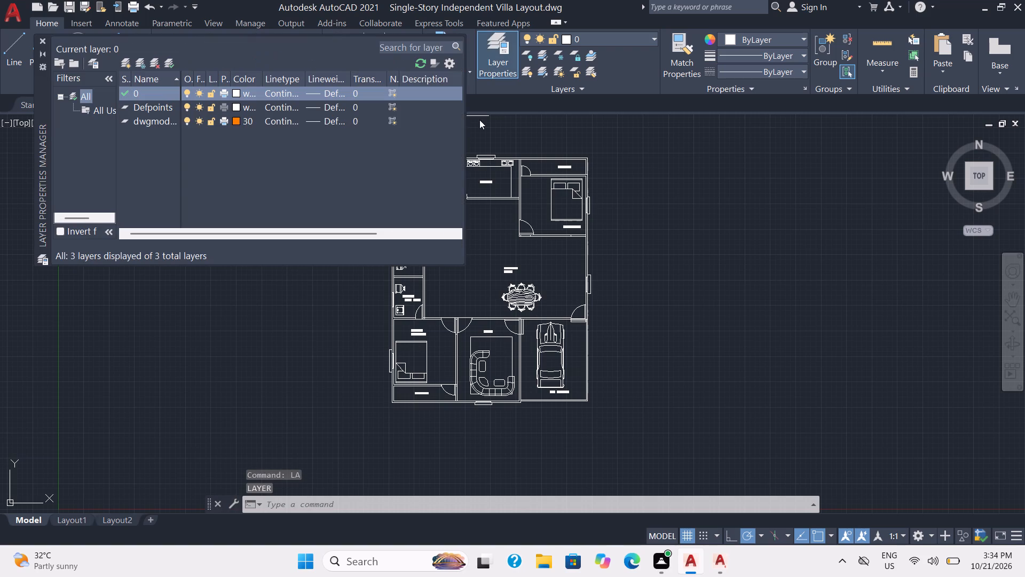
left_click(124, 61)
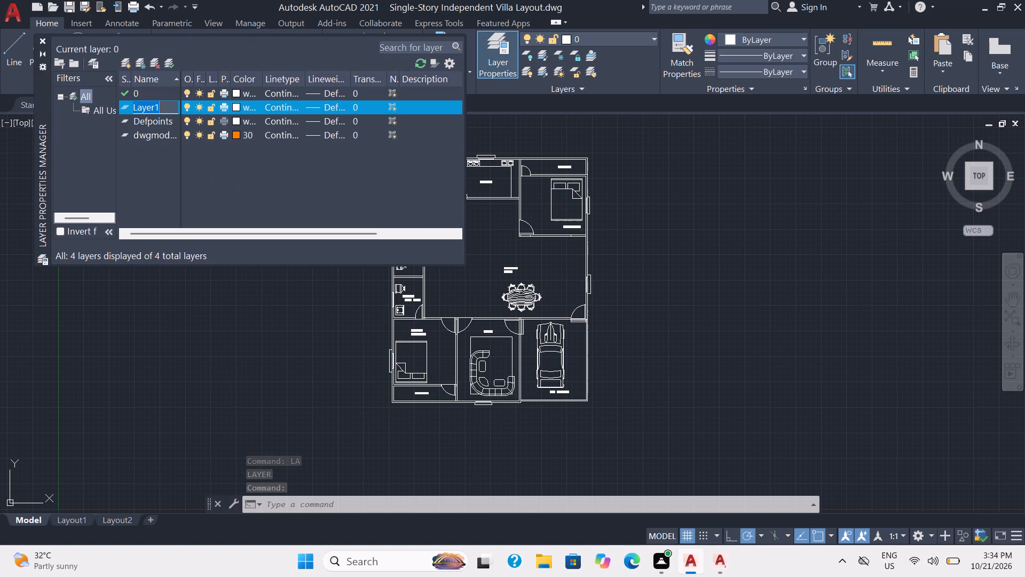
key("d")
type("OO")
key("r")
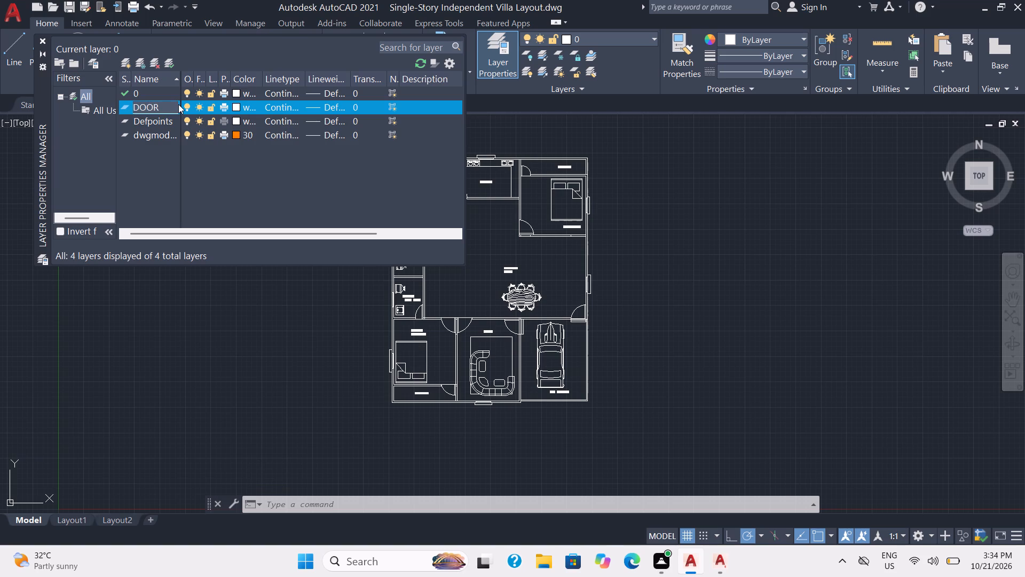
key("Return")
left_click(239, 106)
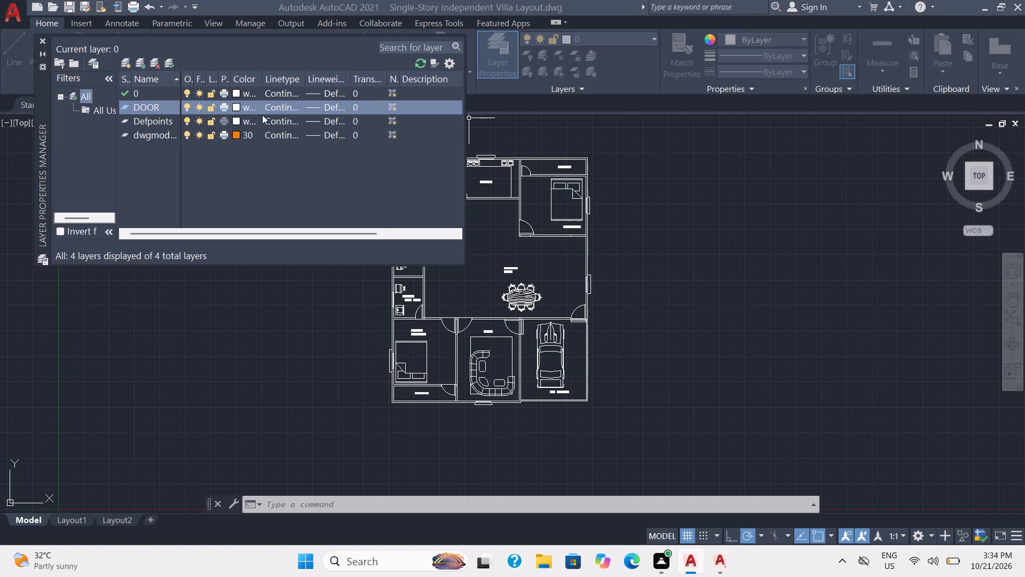
left_click(438, 308)
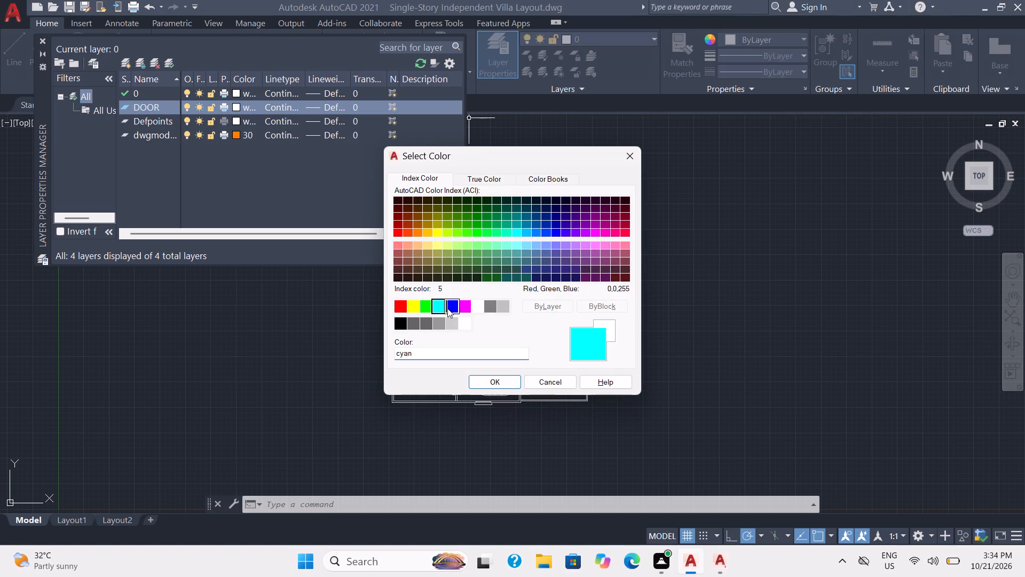
left_click(494, 381)
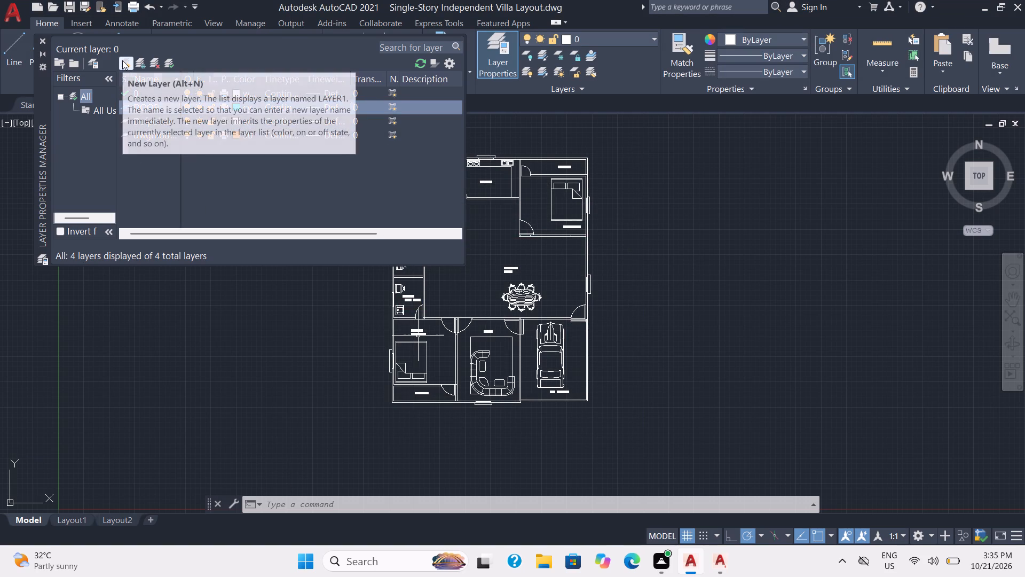
Create a new layer named FURNITURE and set its colour to index 32 (brown).
left_click(122, 60)
key("f")
key("u")
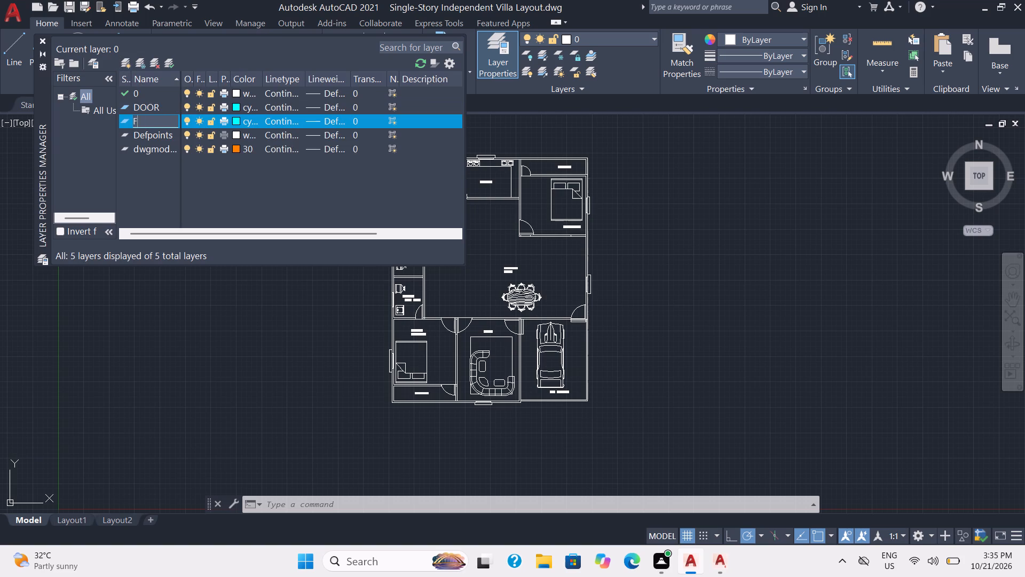
type("RNITURE")
key("Return")
left_click(234, 119)
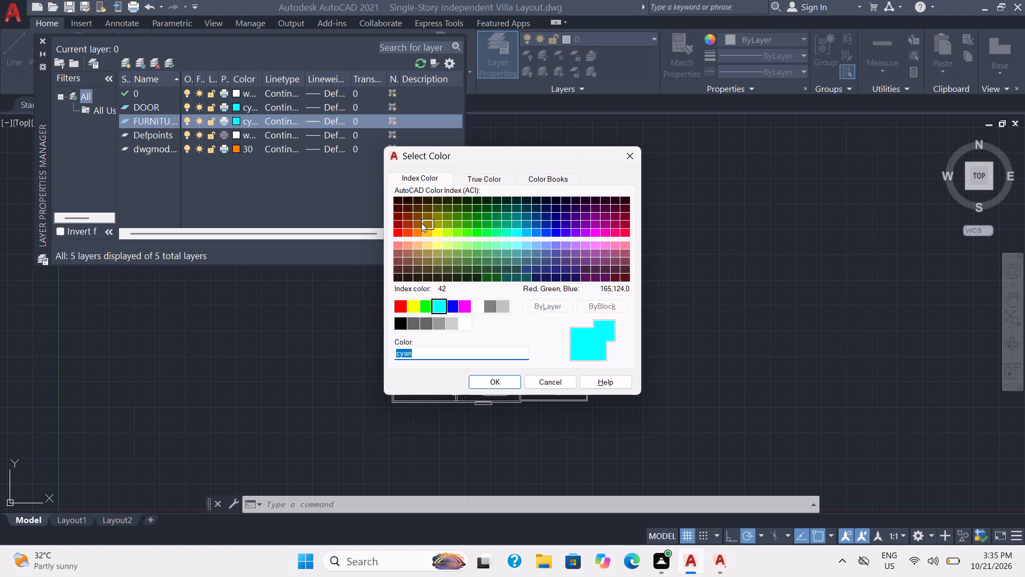
left_click(416, 223)
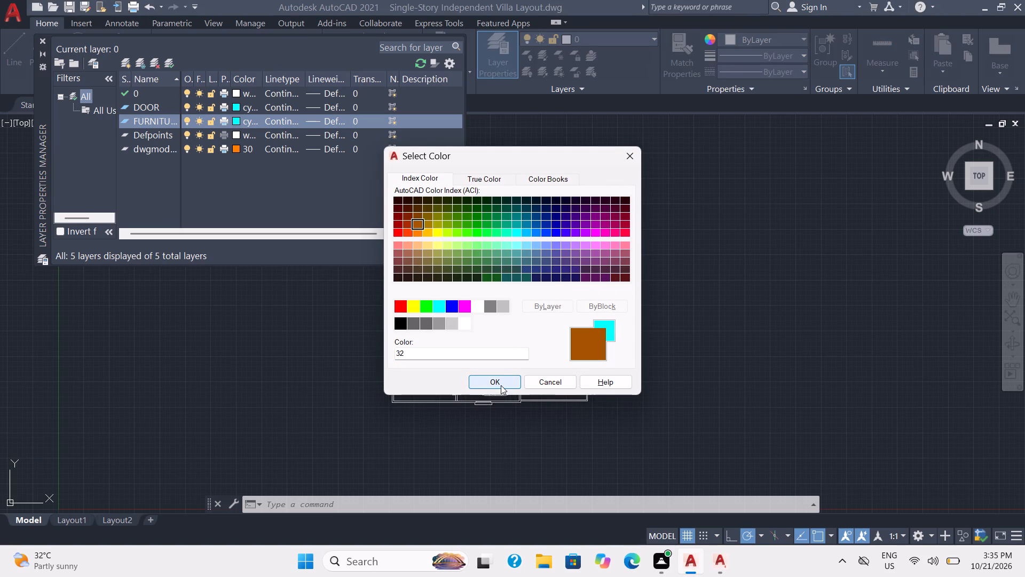
left_click(501, 385)
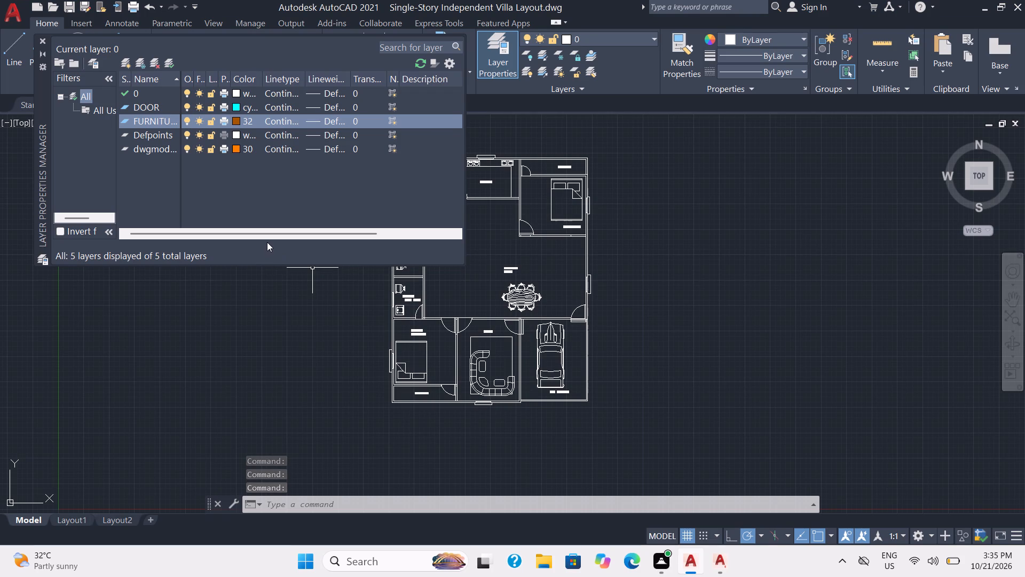
Create a new layer named LINES and set its colour to index 50 (yellow).
left_click(122, 66)
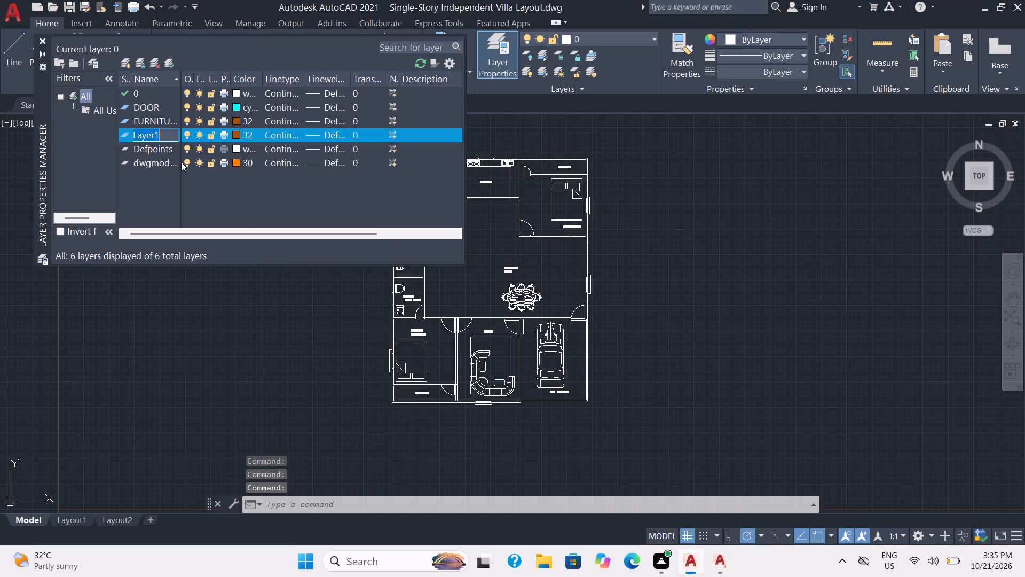
key("l")
key("i")
type("NE")
key("s")
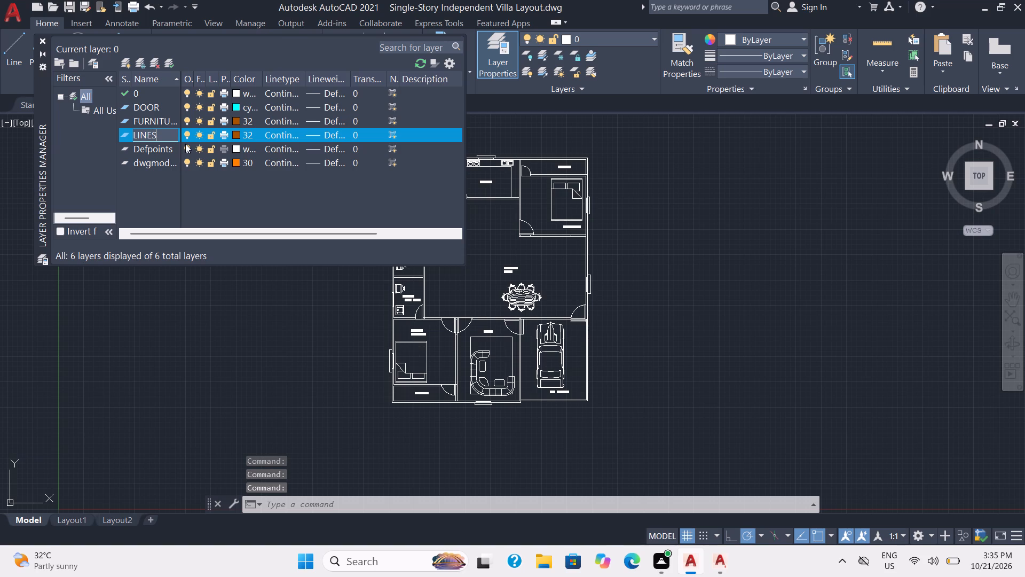
key("Return")
left_click(234, 134)
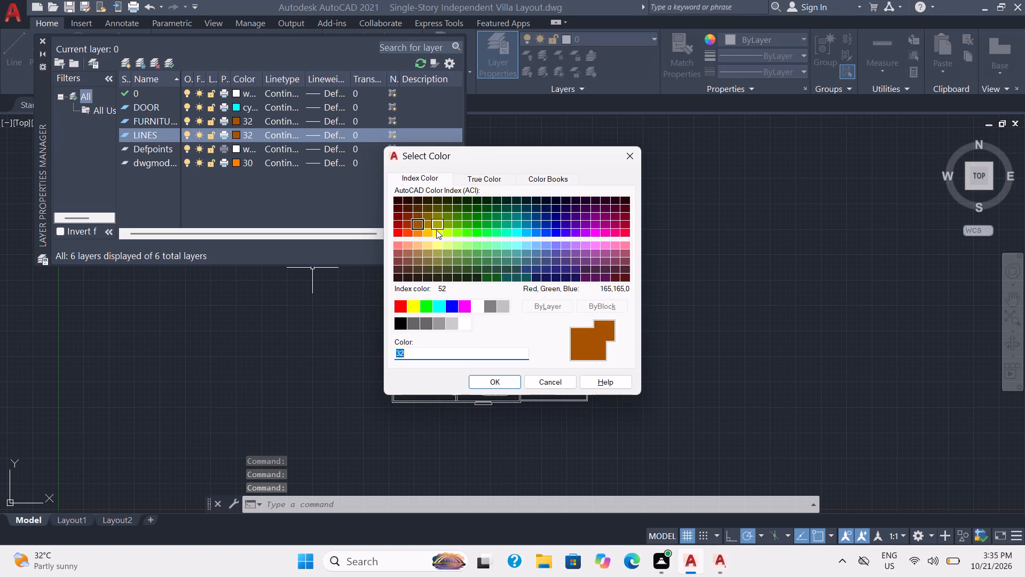
left_click(438, 232)
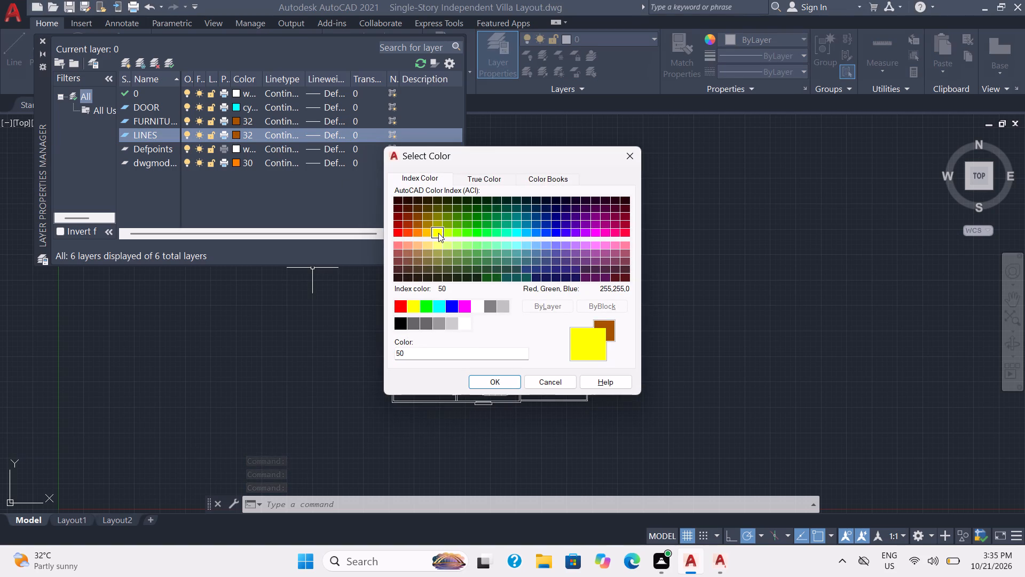
left_click(491, 380)
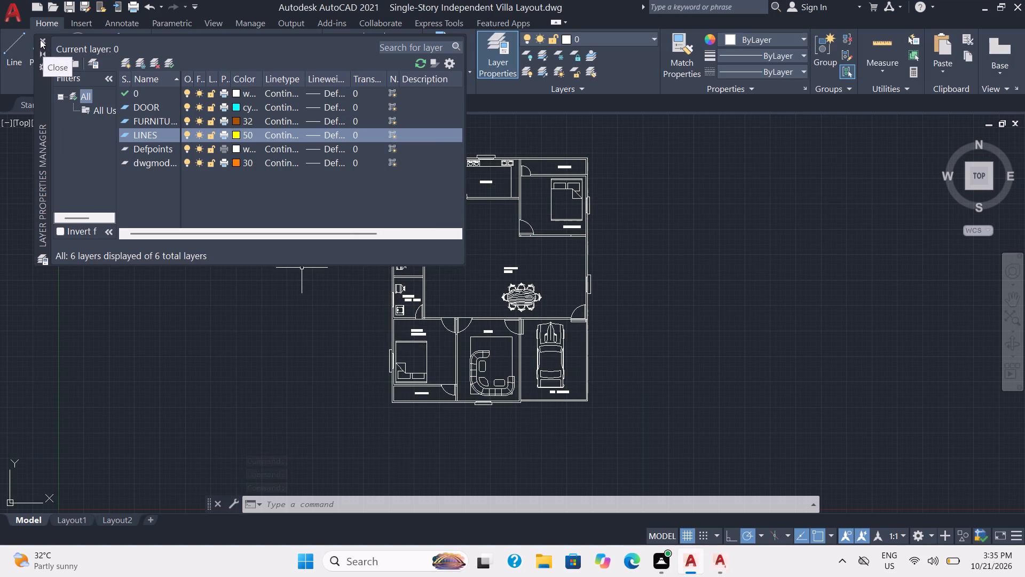
Create a new layer named TEXT, set its colour to magenta, and close the layer manager.
left_click(129, 65)
key("t")
key("r")
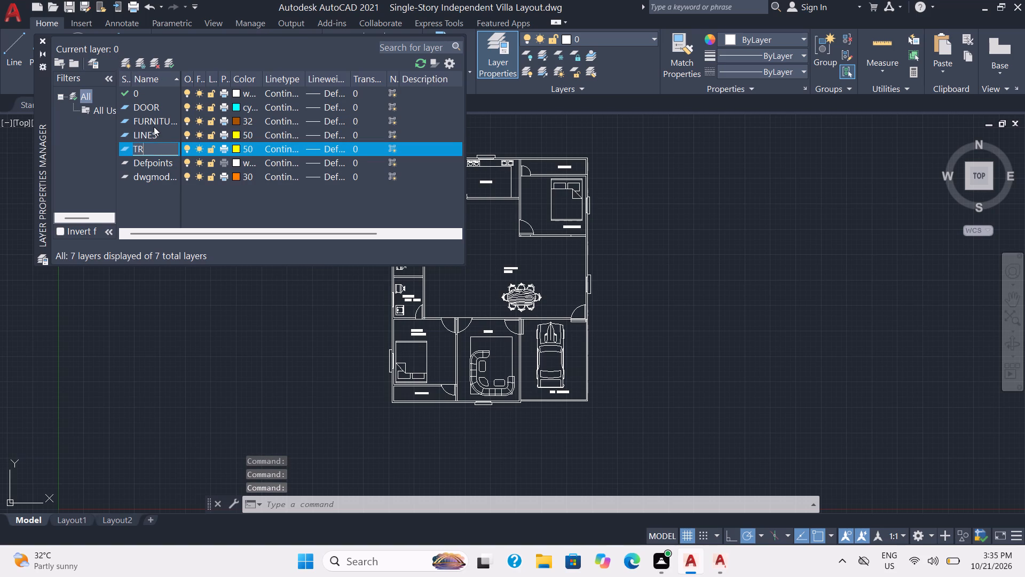
key("BackSpace")
type("EX")
key("t")
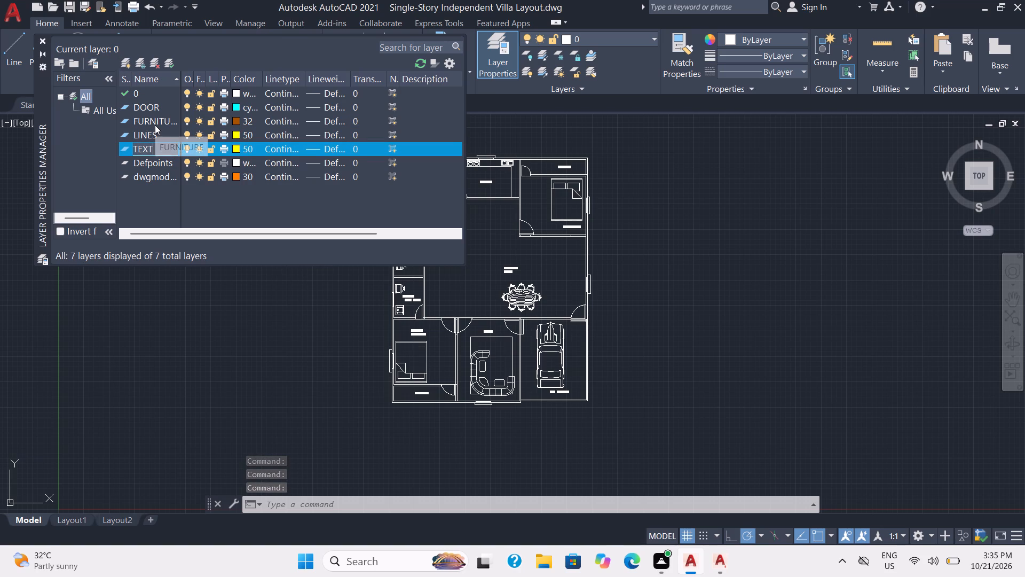
key("Return")
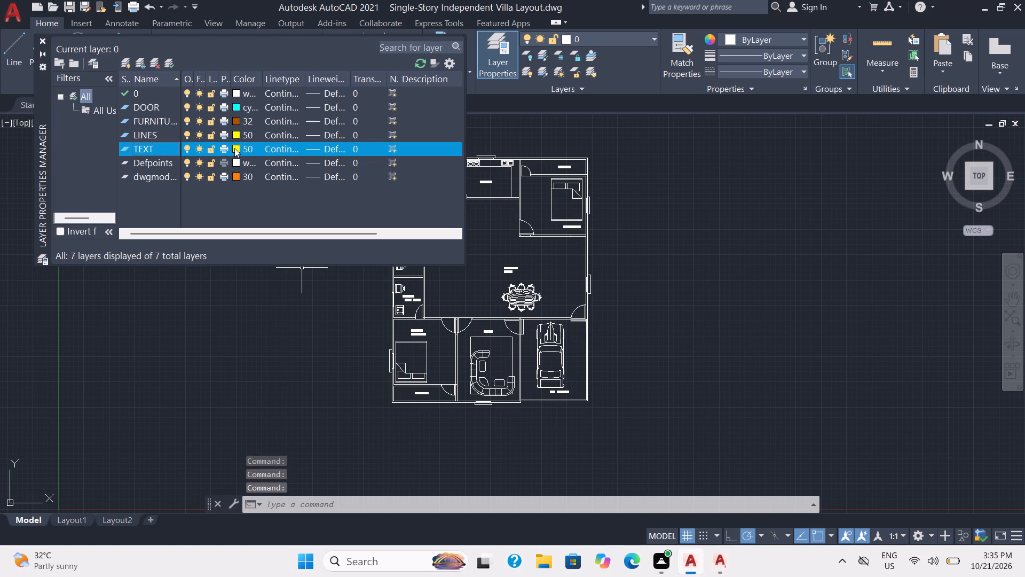
left_click(235, 148)
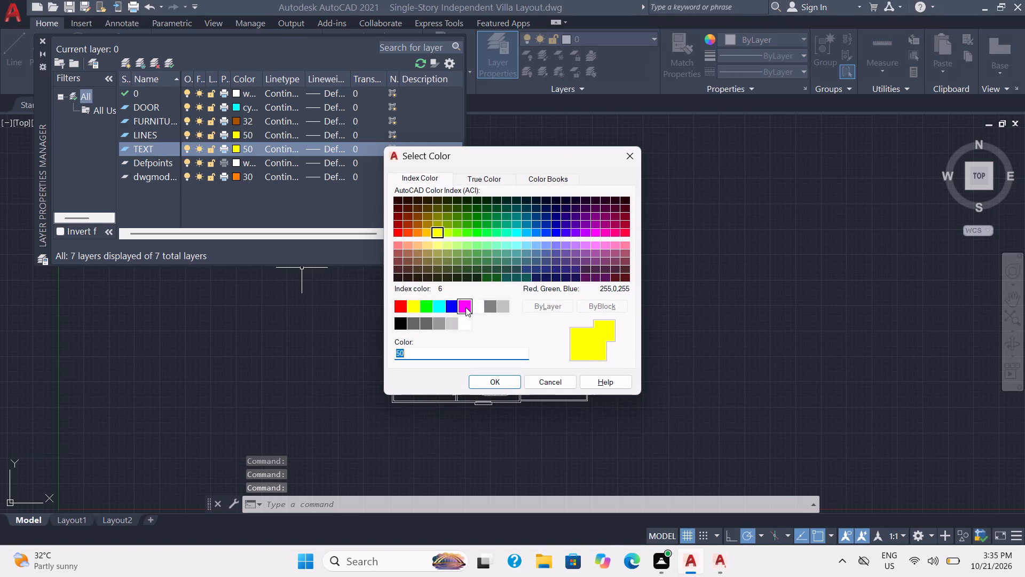
left_click(466, 307)
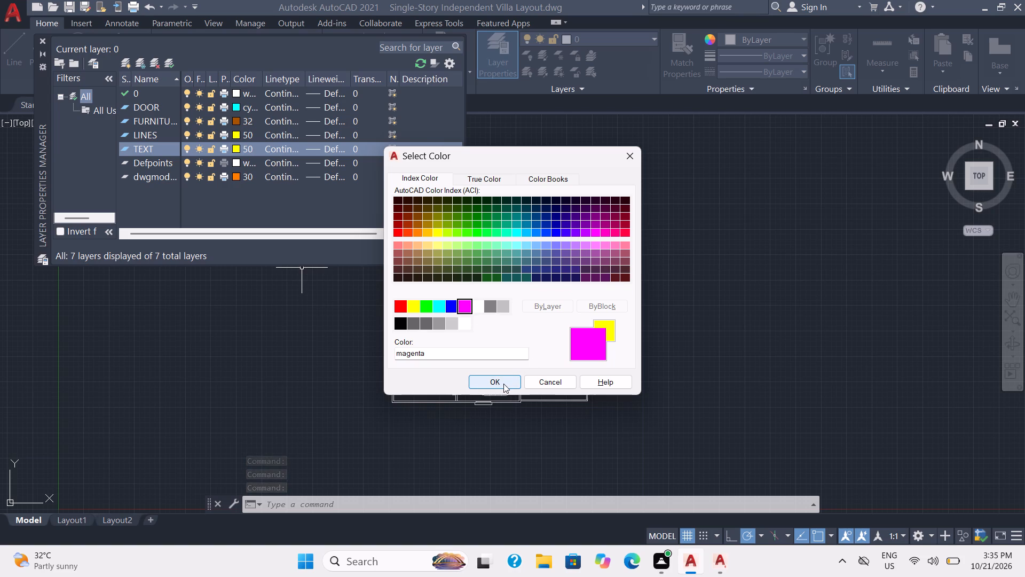
left_click(503, 384)
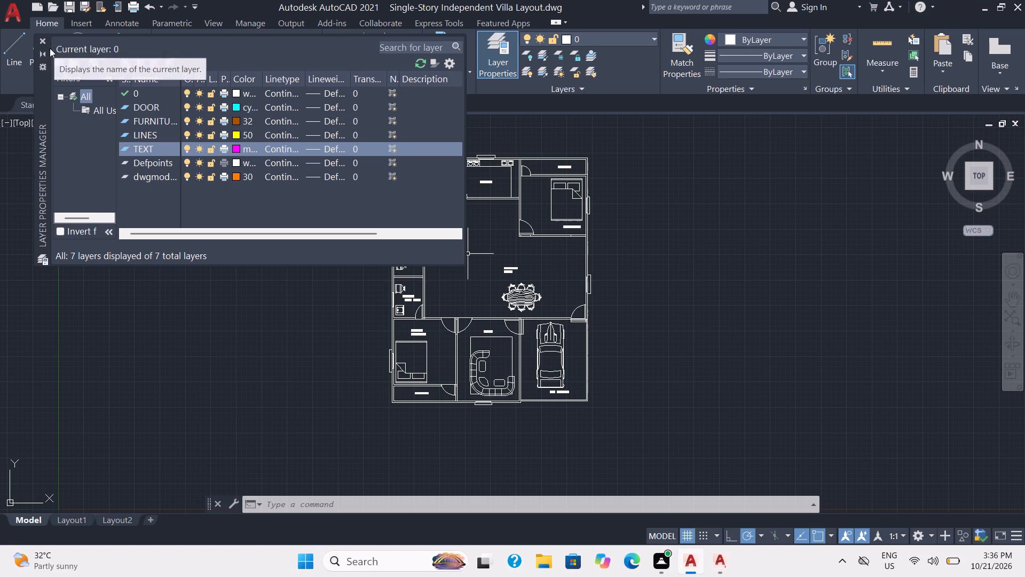
left_click(41, 40)
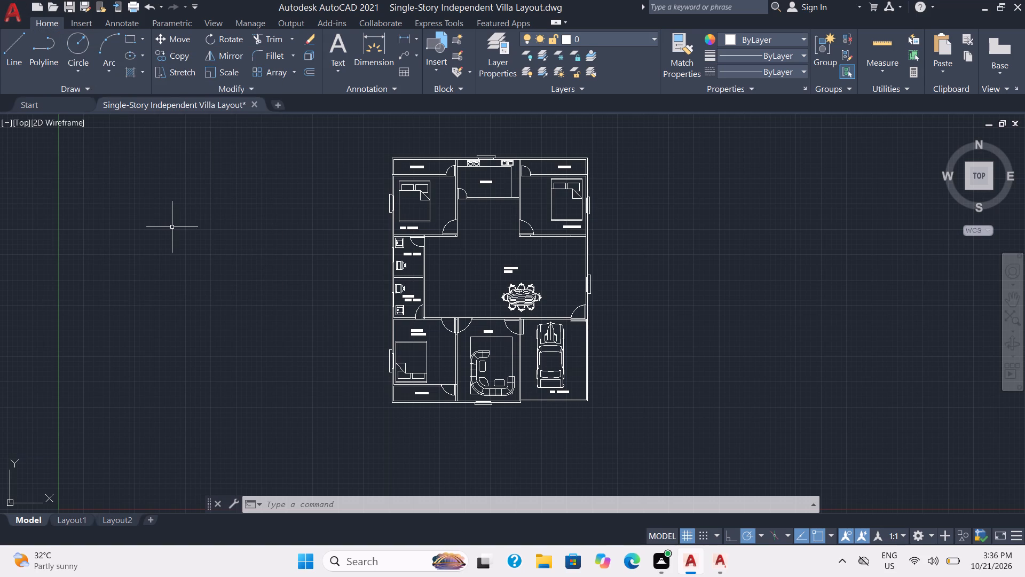
Assign all the room labels, from the VARENDA and KITCHEN labels to LIVING and CAR PARKING, to the TEXT layer.
scroll(636, 320, "up", 1)
middle_click(636, 320)
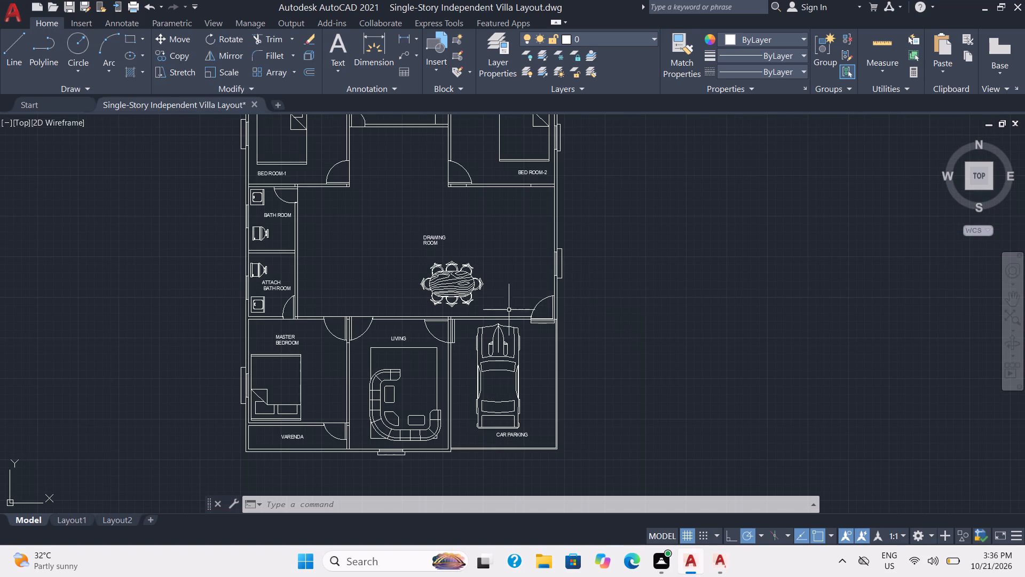
scroll(416, 208, "down", 1)
middle_click_drag(416, 207, 427, 272)
scroll(416, 207, "down", 1)
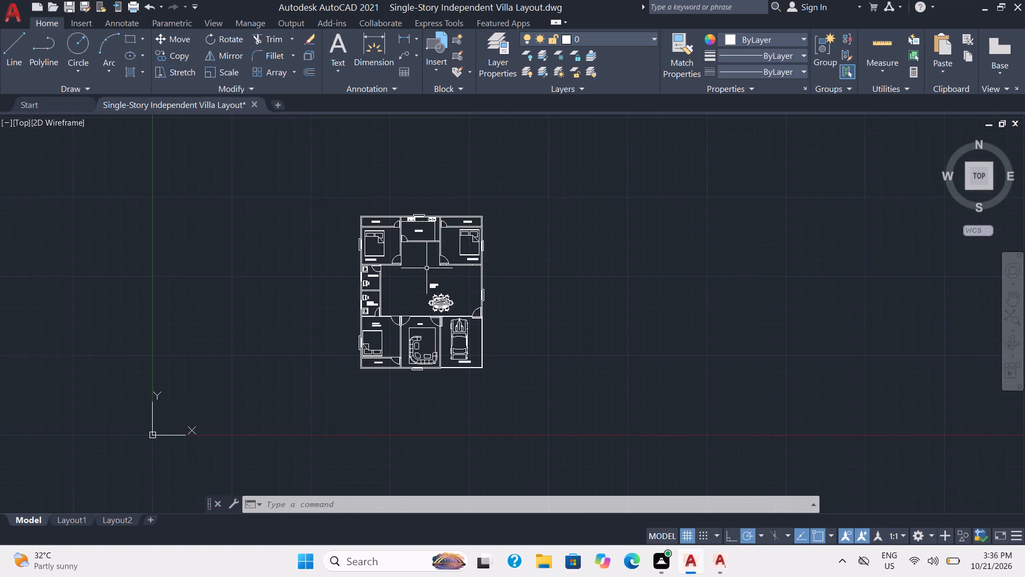
scroll(427, 263, "up", 3)
middle_click_drag(391, 238, 575, 376)
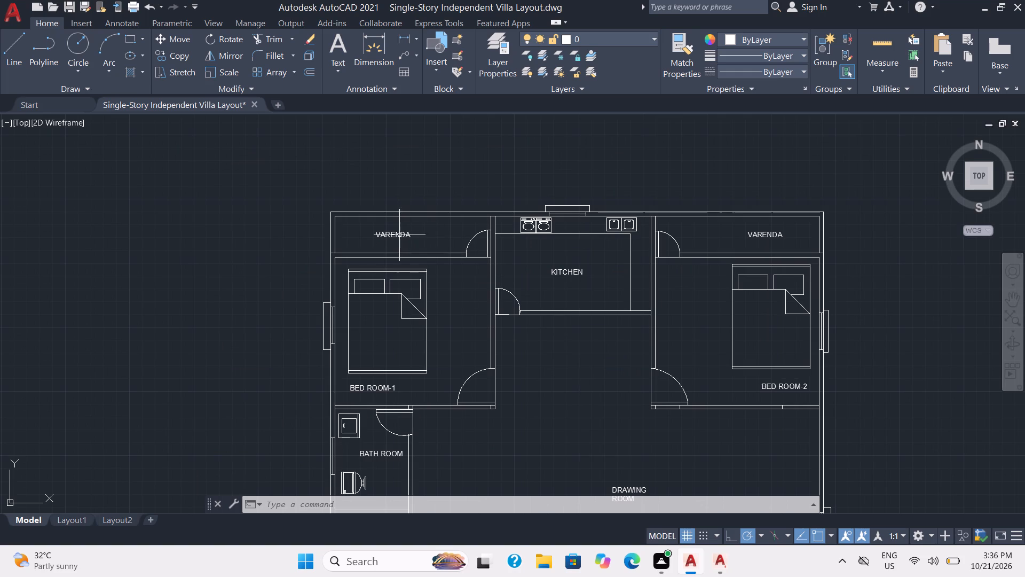
left_click(398, 236)
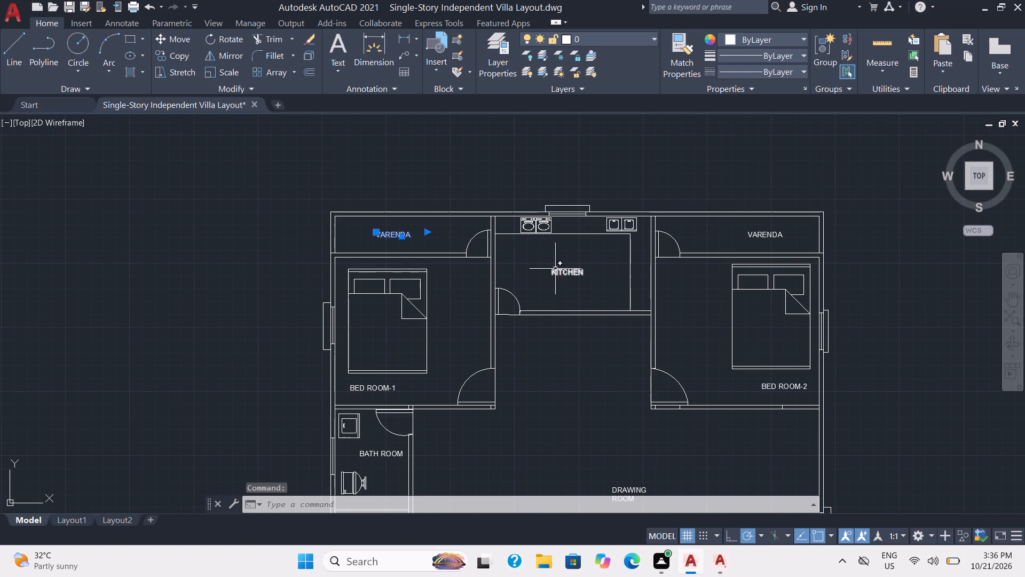
left_click(561, 269)
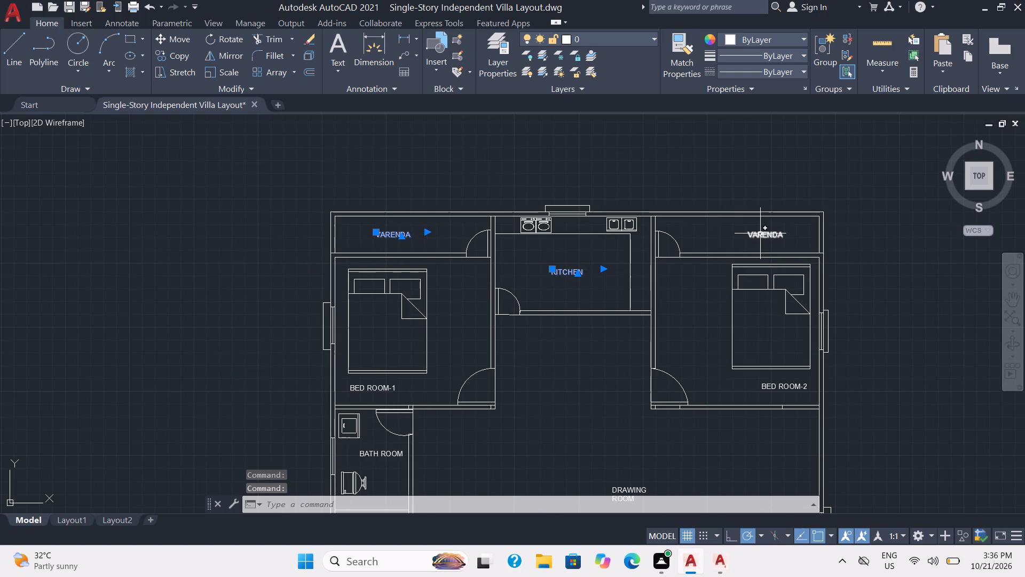
left_click(760, 233)
left_click(782, 388)
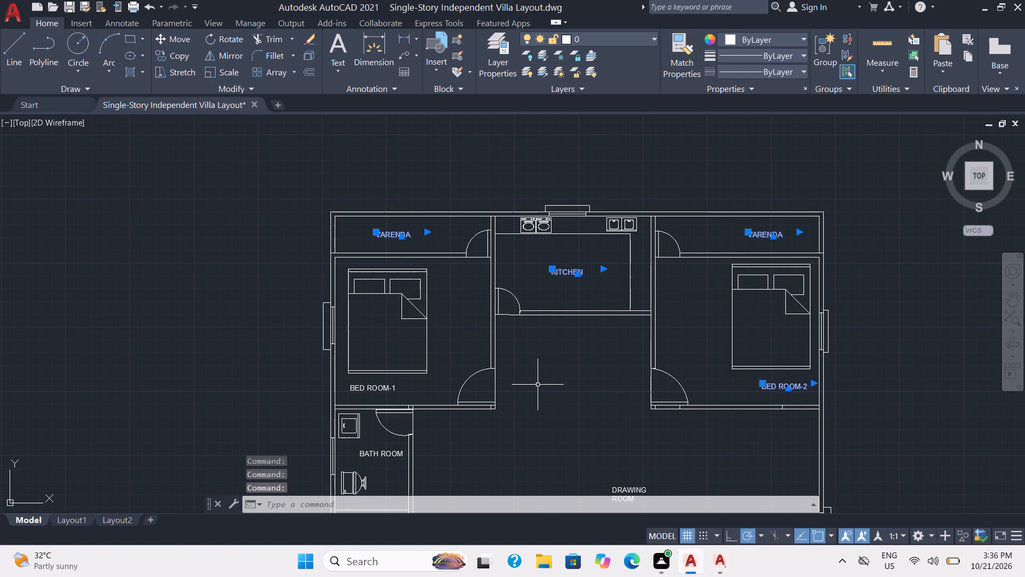
scroll(537, 385, "down", 2)
scroll(461, 389, "up", 3)
left_click(489, 381)
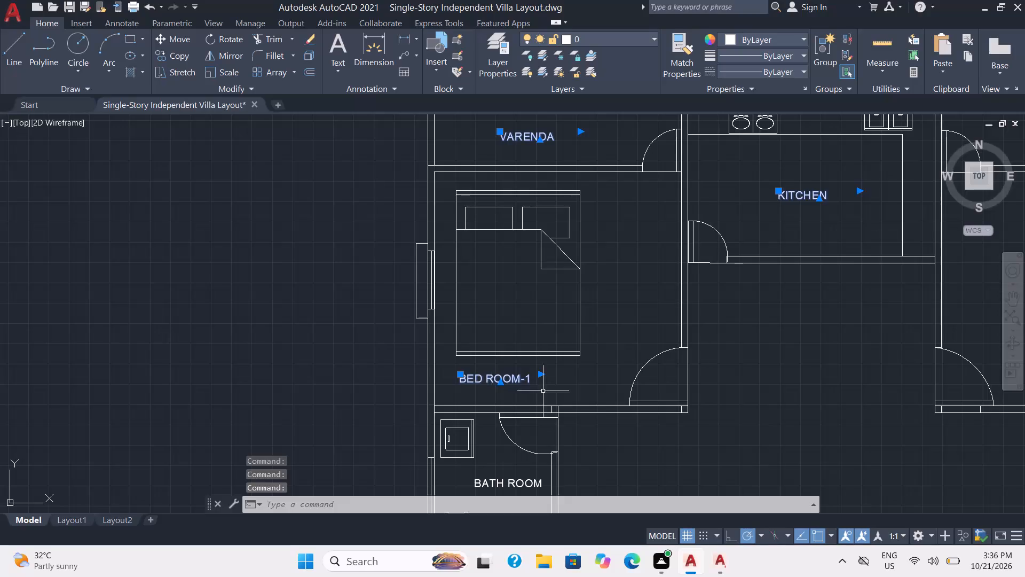
middle_click_drag(586, 404, 586, 231)
scroll(586, 404, "down", 1)
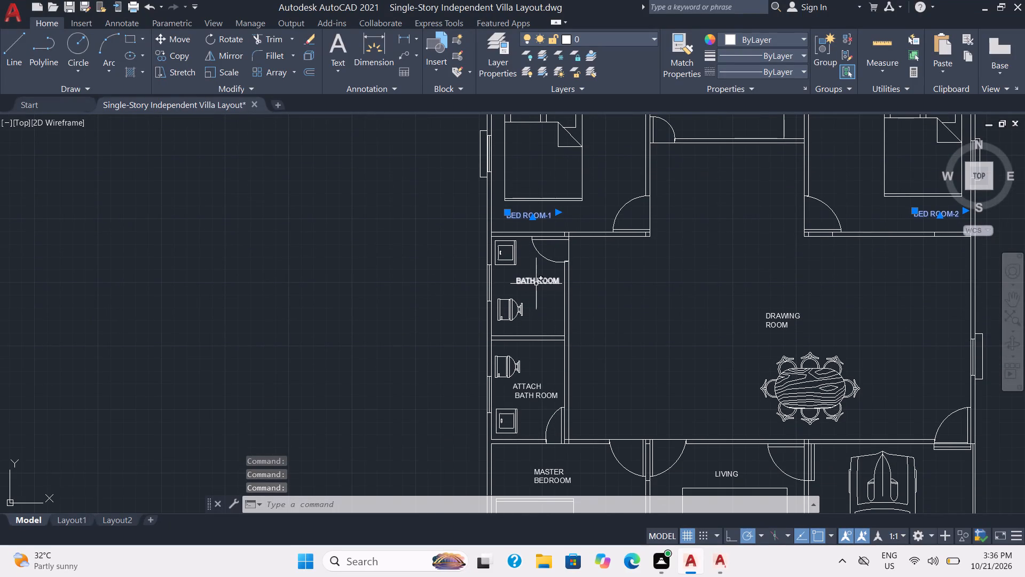
left_click(536, 283)
left_click(532, 386)
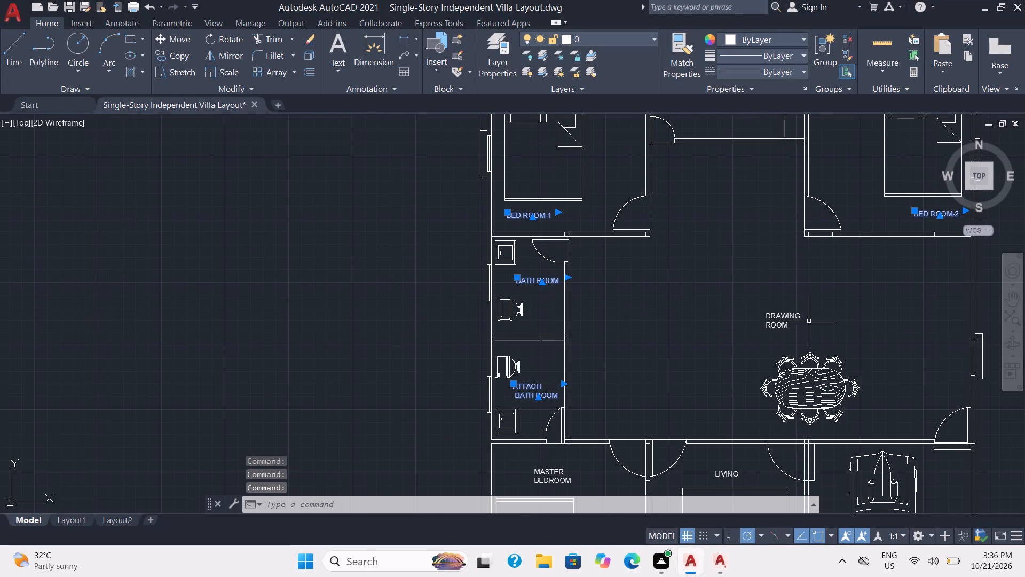
left_click(782, 317)
middle_click_drag(689, 350, 671, 197)
left_click(542, 326)
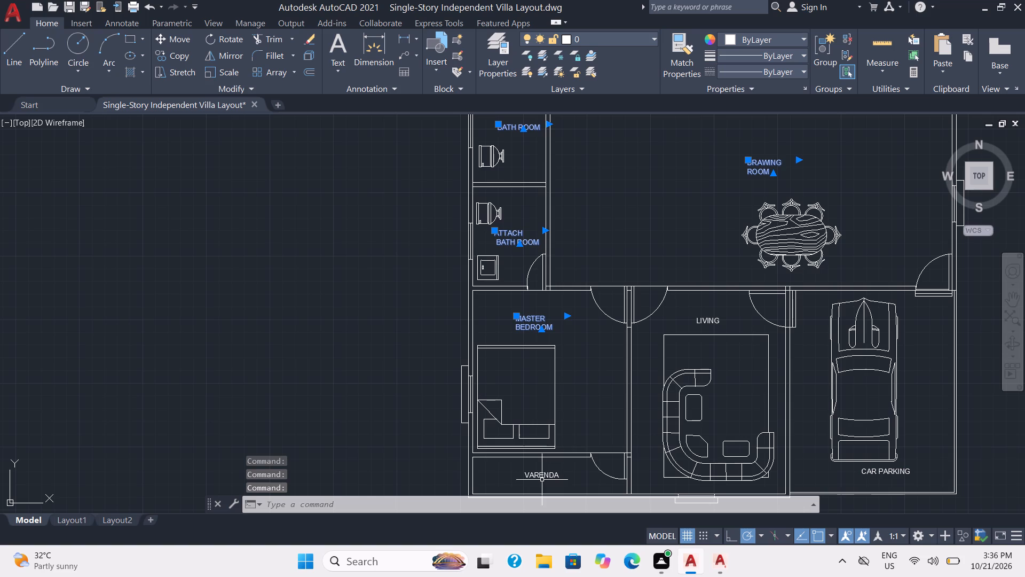
left_click(543, 478)
left_click(699, 321)
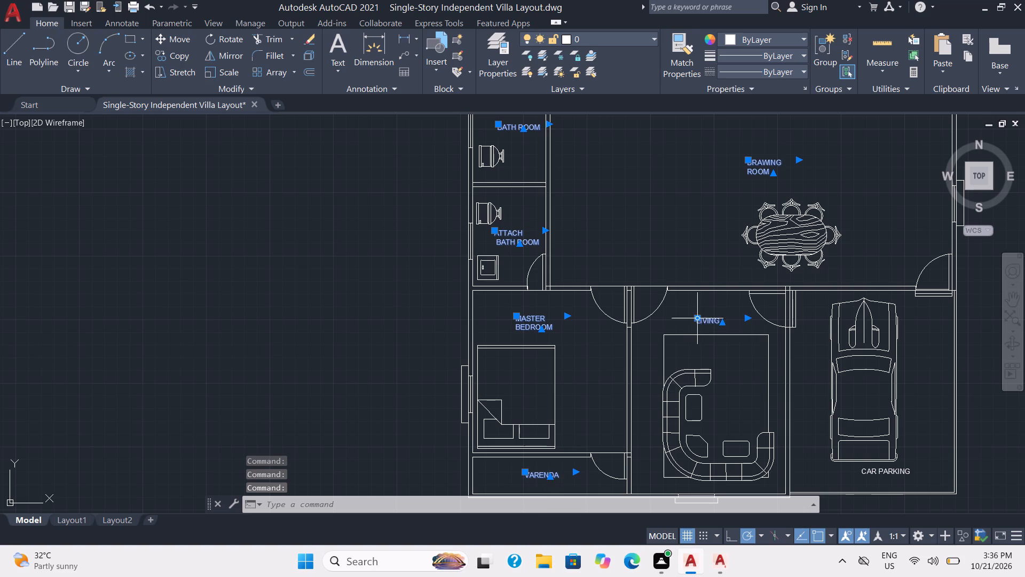
left_click(897, 473)
scroll(844, 357, "down", 2)
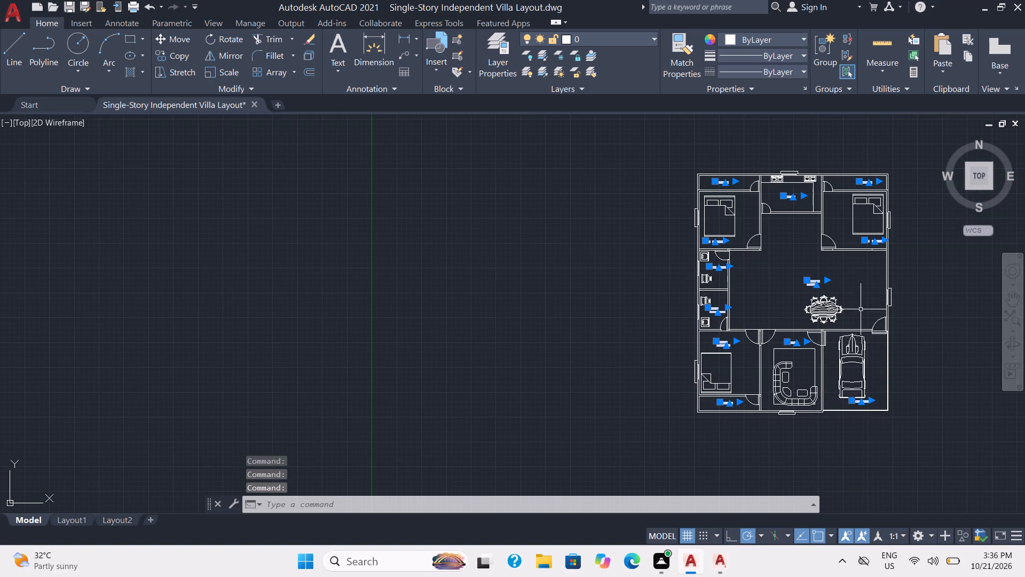
scroll(869, 291, "up", 1)
middle_click_drag(868, 290, 776, 344)
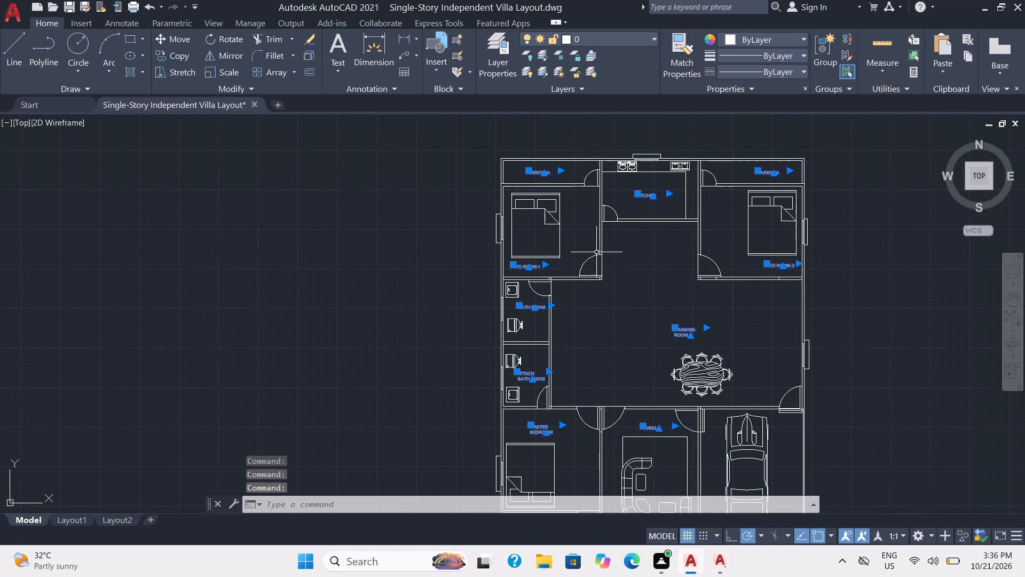
left_click(605, 34)
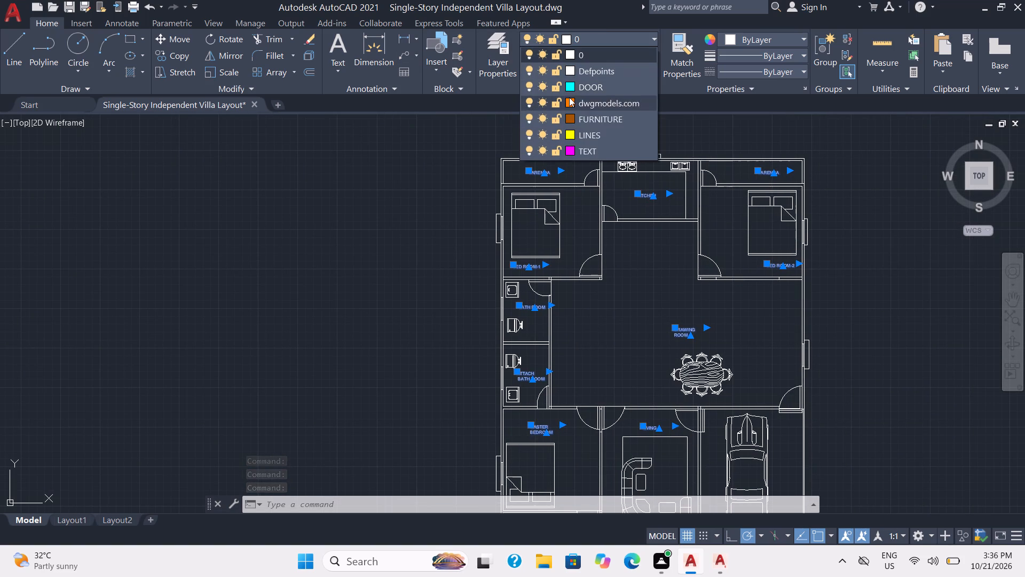
left_click(584, 149)
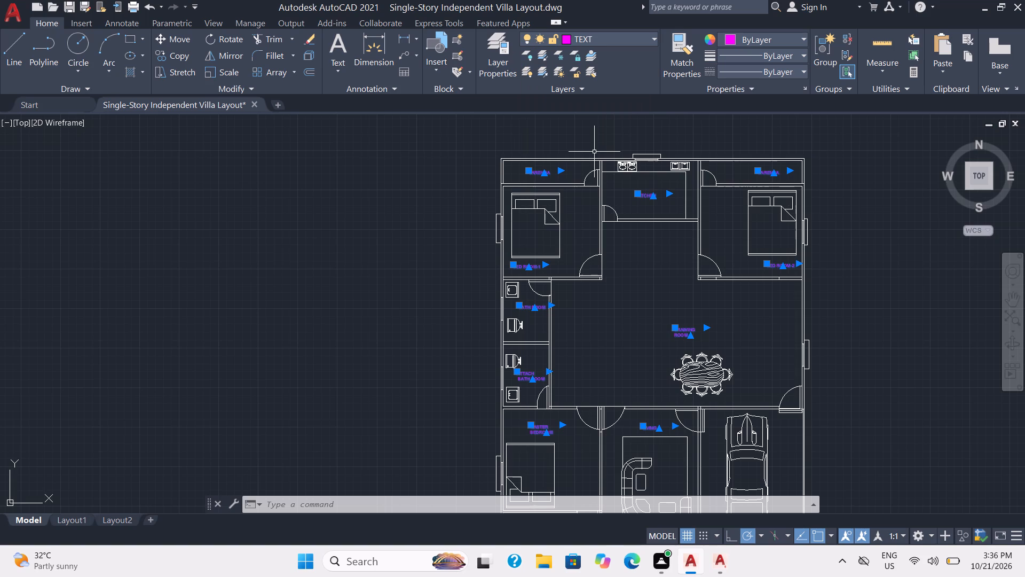
key("Escape")
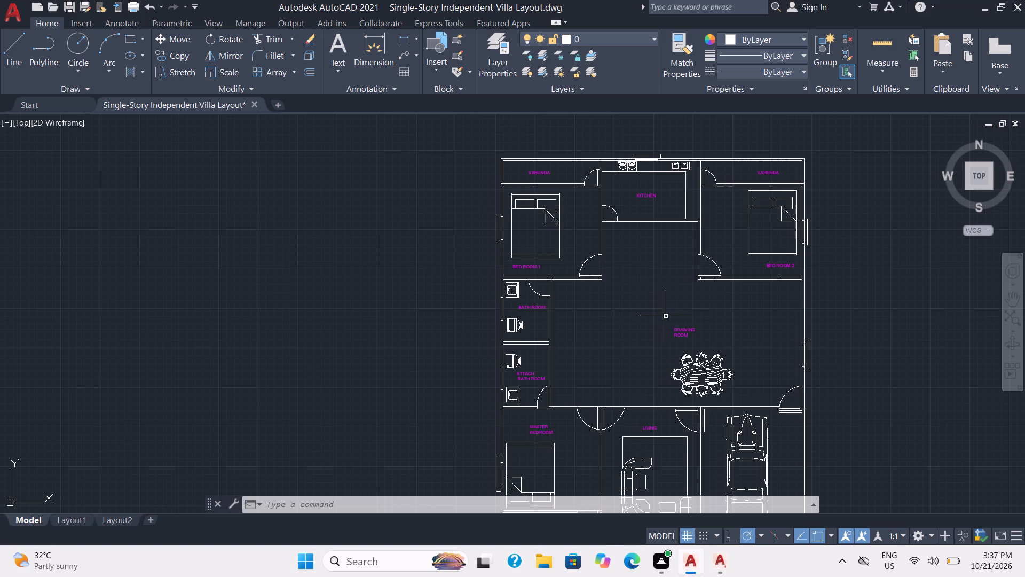
Select the BED ROOM-1 and BATH ROOM windows in the outer wall, including their outlines and centre lines.
middle_click_drag(655, 315, 538, 261)
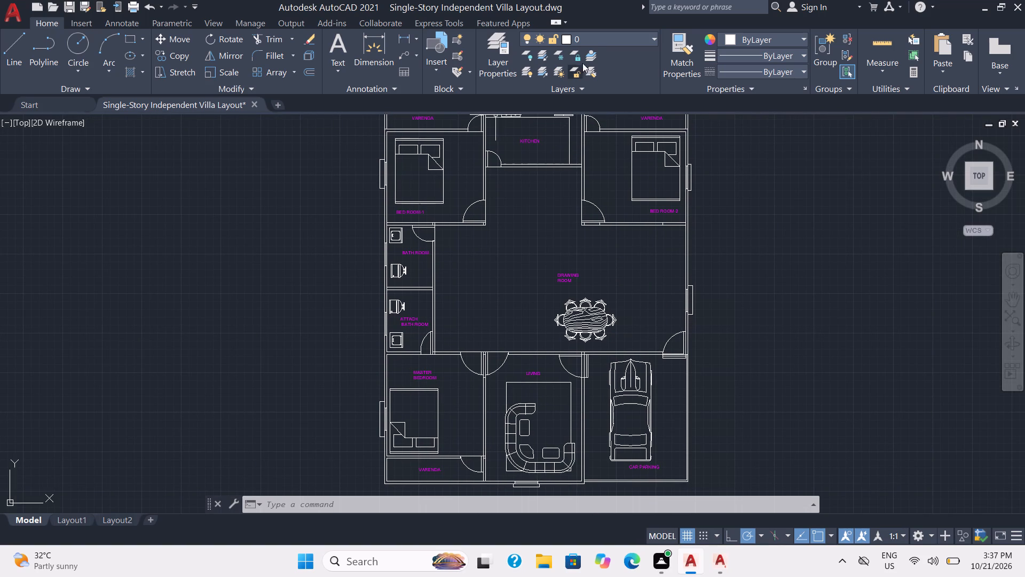
scroll(382, 178, "up", 2)
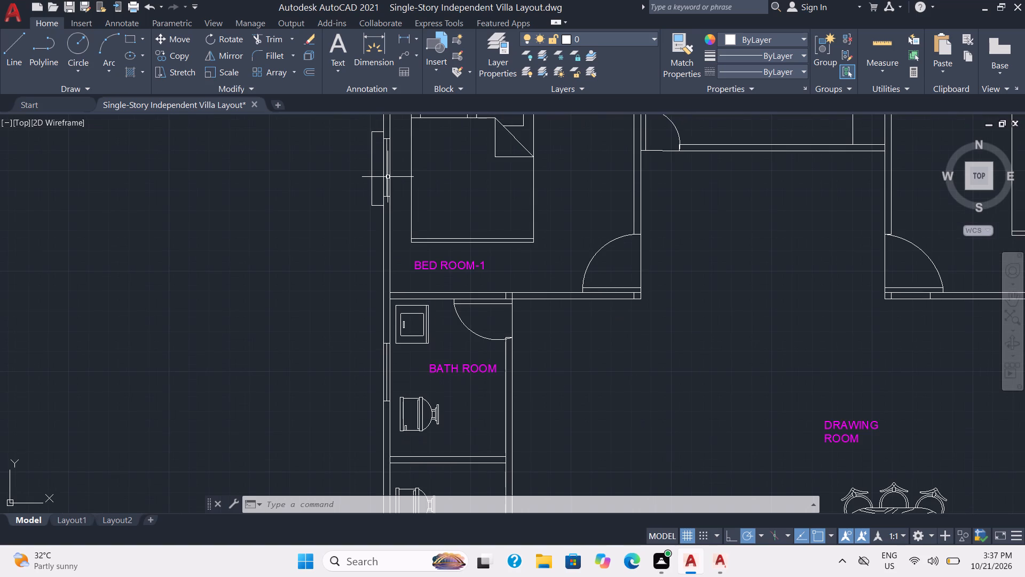
left_click(390, 175)
scroll(387, 175, "up", 2)
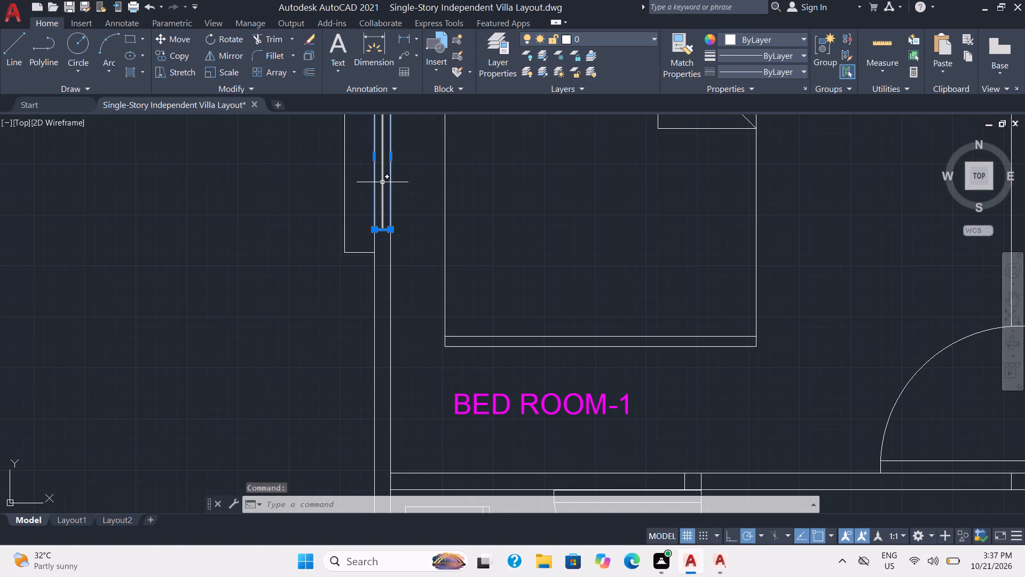
left_click(382, 182)
scroll(415, 243, "down", 2)
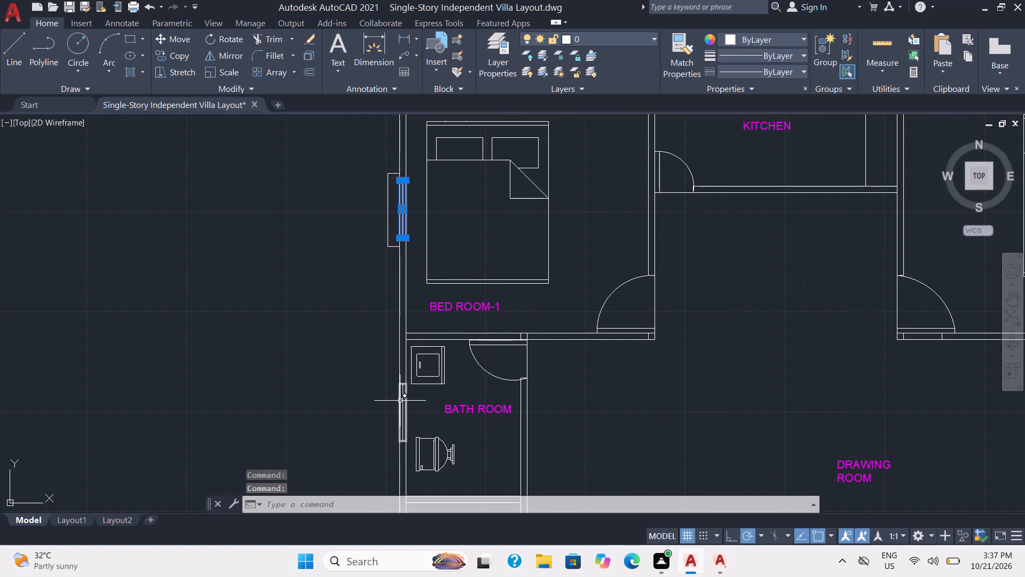
scroll(400, 401, "up", 2)
middle_click_drag(400, 401, 408, 266)
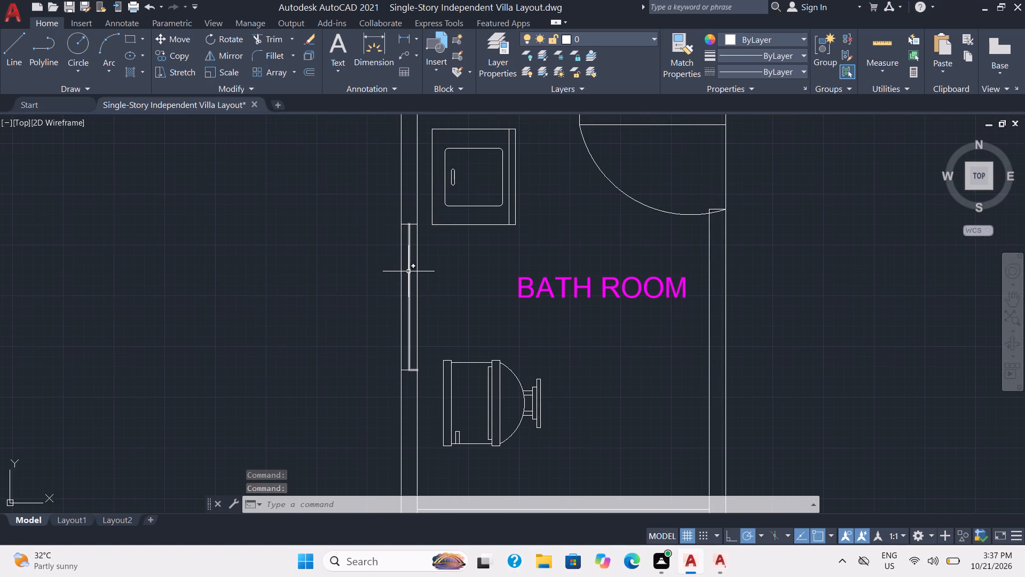
left_click(408, 271)
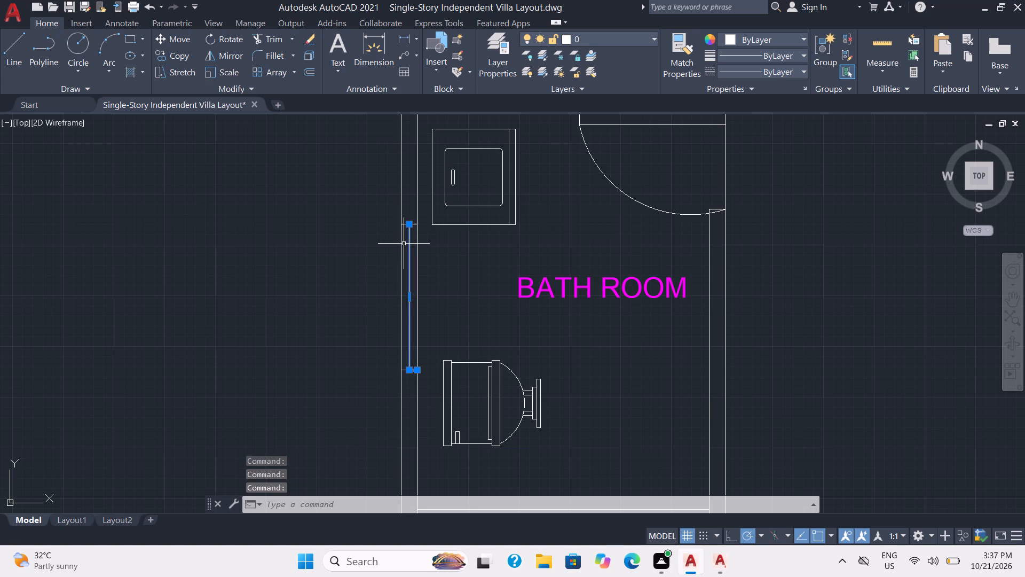
left_click(401, 247)
scroll(450, 294, "down", 1)
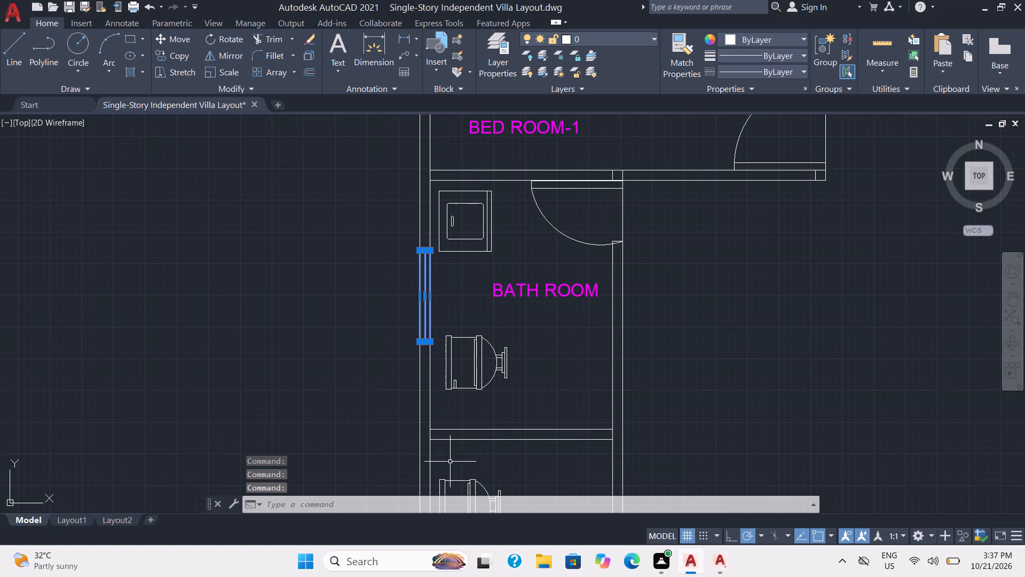
Add the ATTACH BATH ROOM window and the MASTER BEDROOM window, outlines and centre lines, to the selection.
middle_click_drag(450, 462, 463, 284)
scroll(450, 462, "down", 1)
scroll(451, 333, "up", 2)
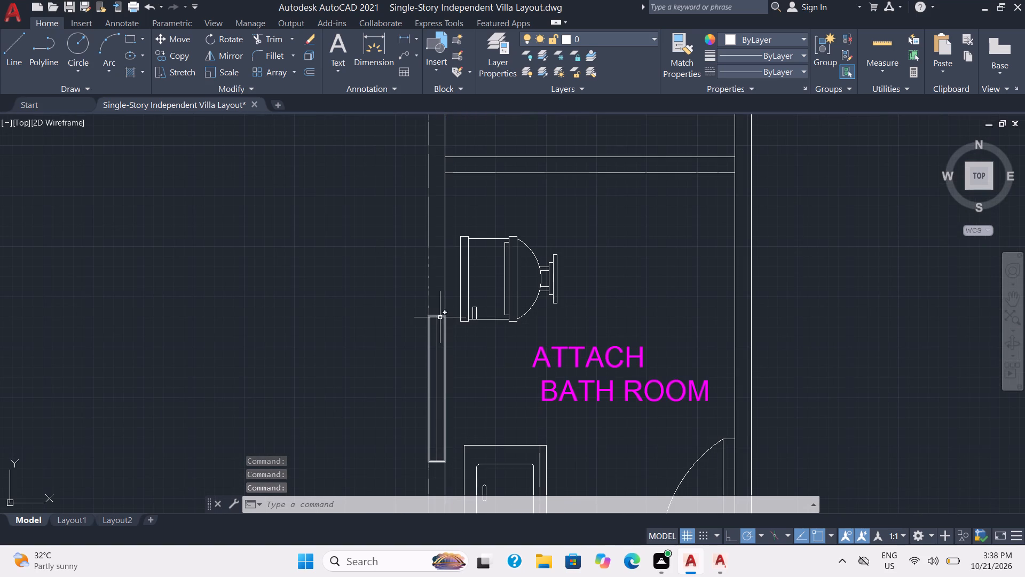
left_click(441, 315)
left_click(436, 328)
scroll(466, 342, "down", 1)
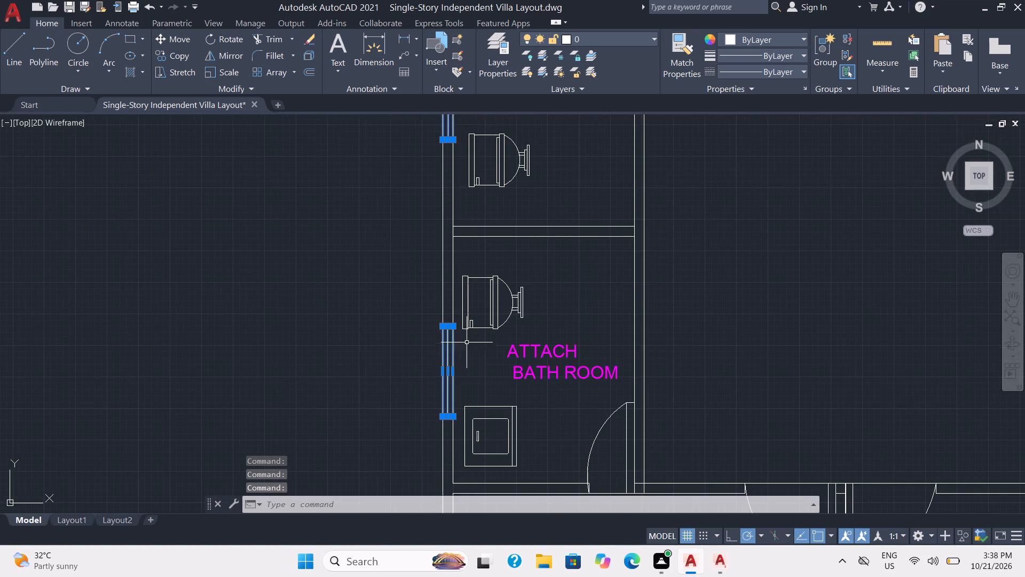
middle_click_drag(569, 427, 569, 186)
scroll(569, 427, "down", 1)
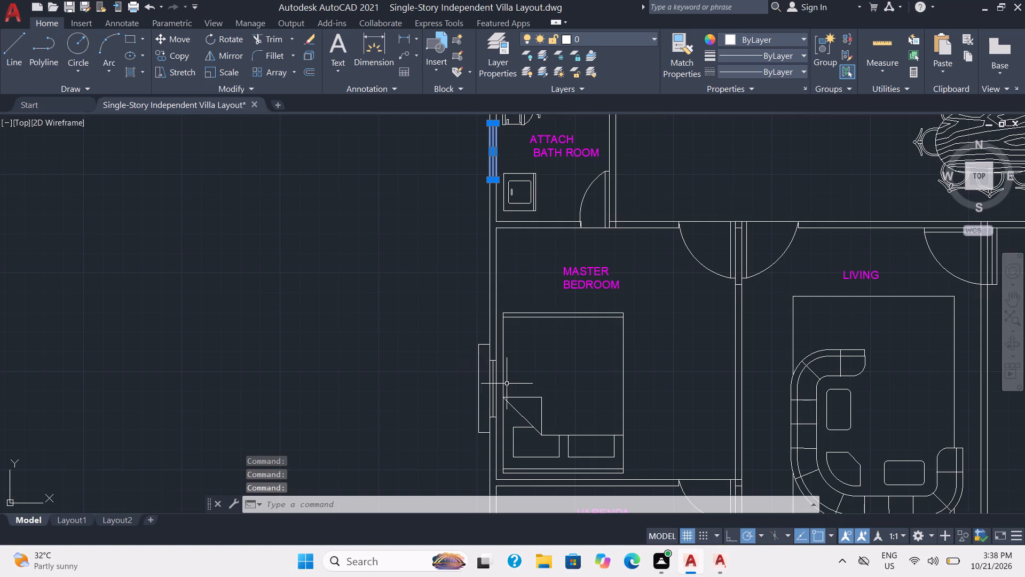
scroll(509, 385, "up", 3)
left_click(429, 408)
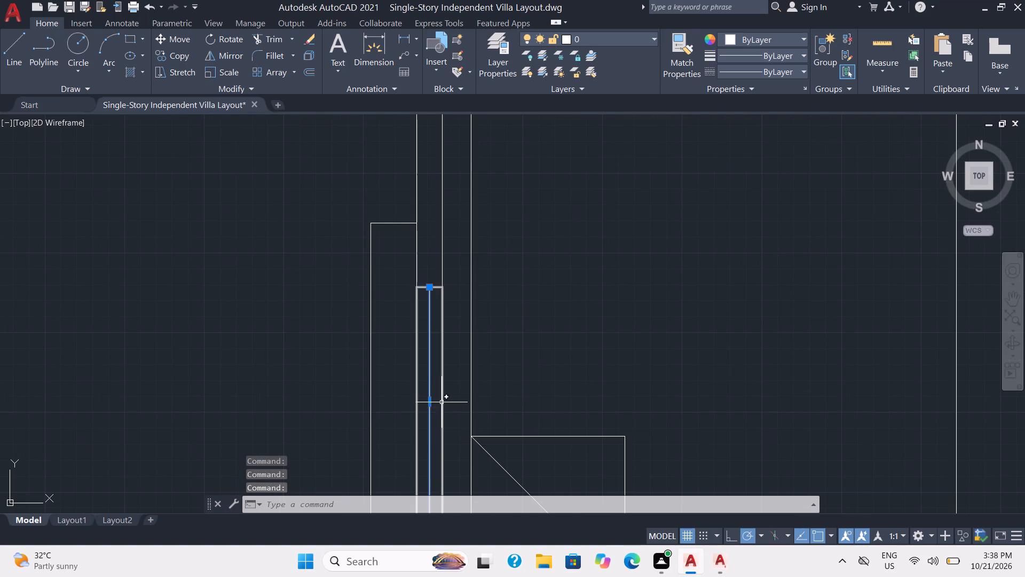
left_click(443, 401)
scroll(582, 286, "down", 2)
Add the door between MASTER BEDROOM and its VARENDA and the LIVING room window to the selection.
middle_click_drag(665, 355, 482, 185)
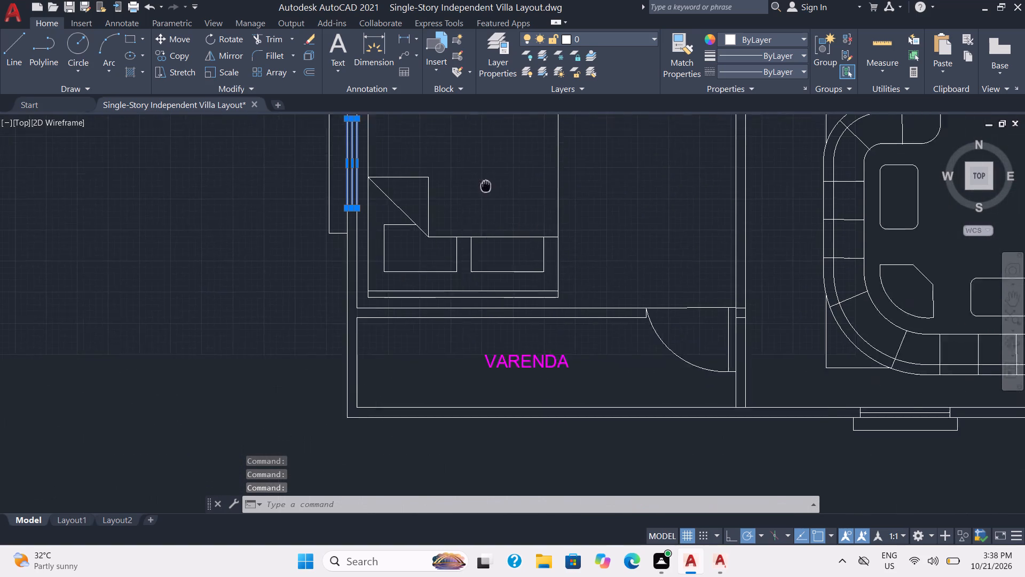
middle_click_drag(482, 185, 462, 181)
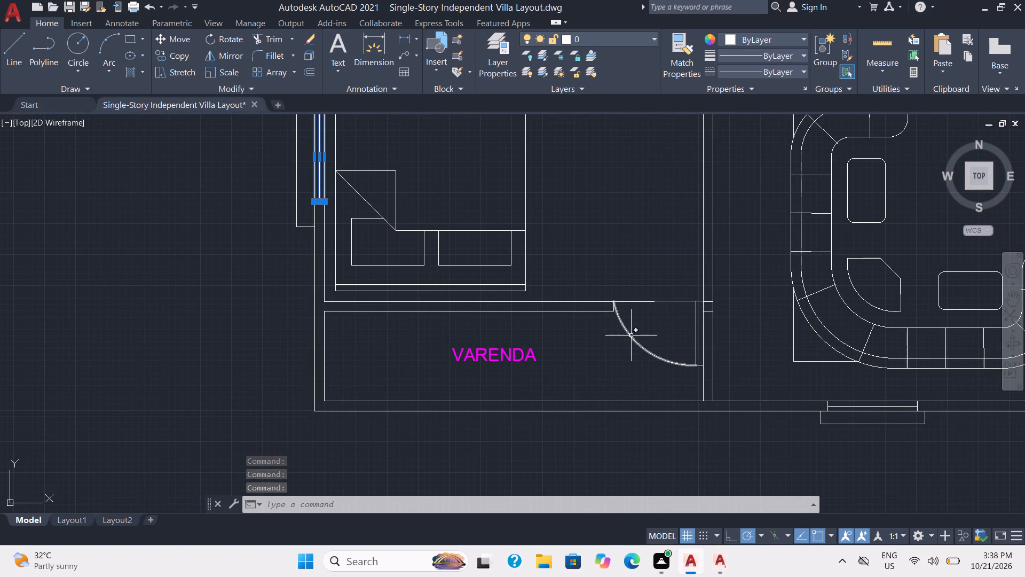
left_click(631, 336)
left_click(696, 337)
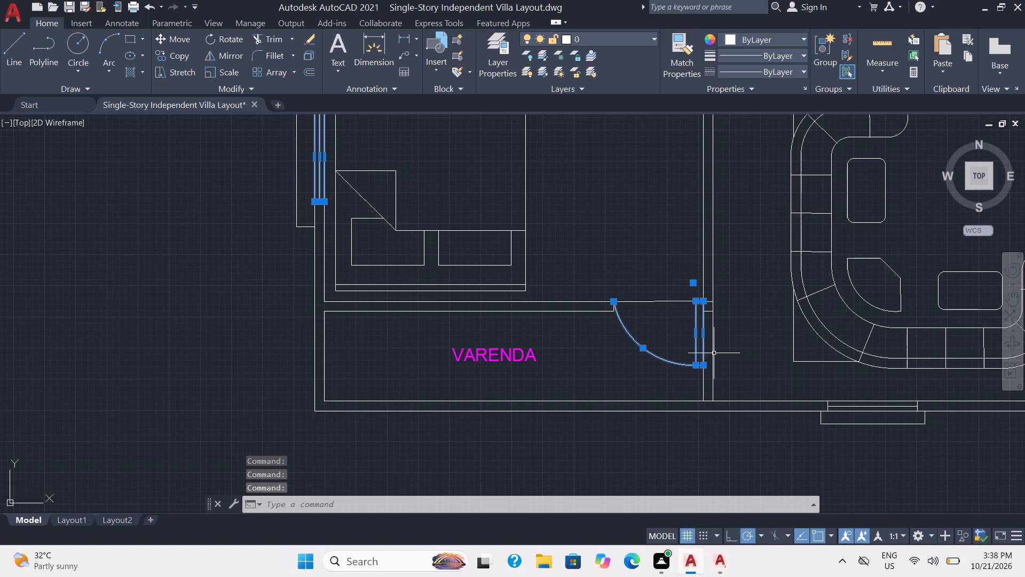
scroll(750, 373, "down", 1)
middle_click_drag(751, 373, 507, 372)
scroll(514, 370, "up", 2)
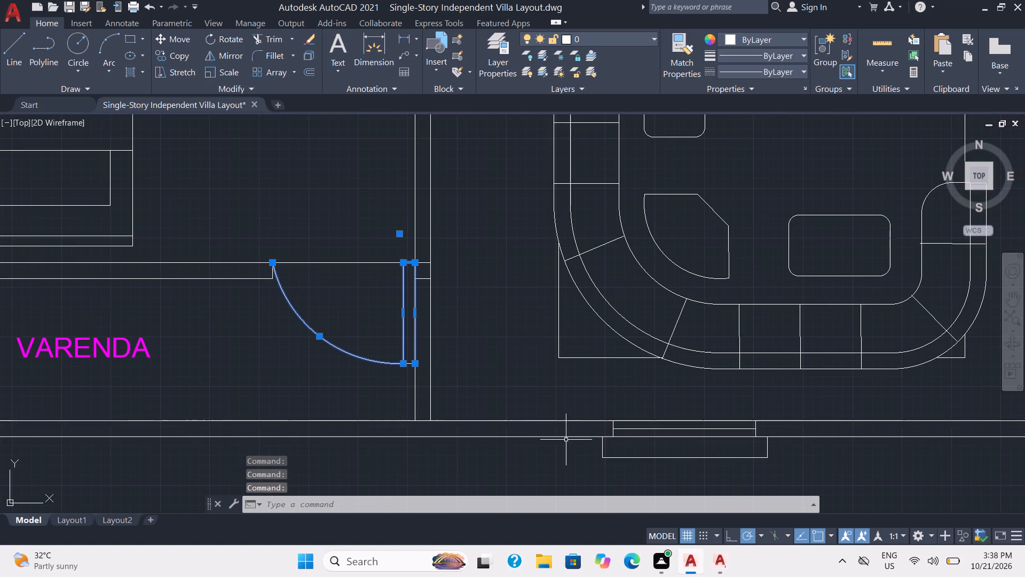
left_click(631, 438)
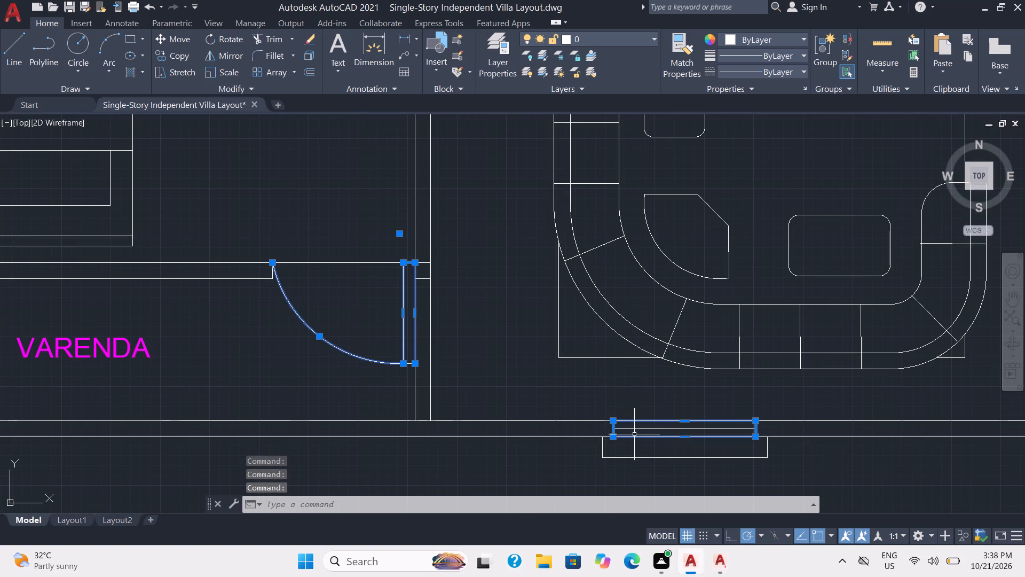
left_click(638, 430)
scroll(713, 402, "down", 2)
Add both LIVING room doors, the MASTER BEDROOM door and the ATTACH BATH ROOM door, arcs and leaves, to the selection.
middle_click_drag(815, 428, 648, 467)
middle_click_drag(589, 231, 621, 329)
scroll(589, 231, "down", 1)
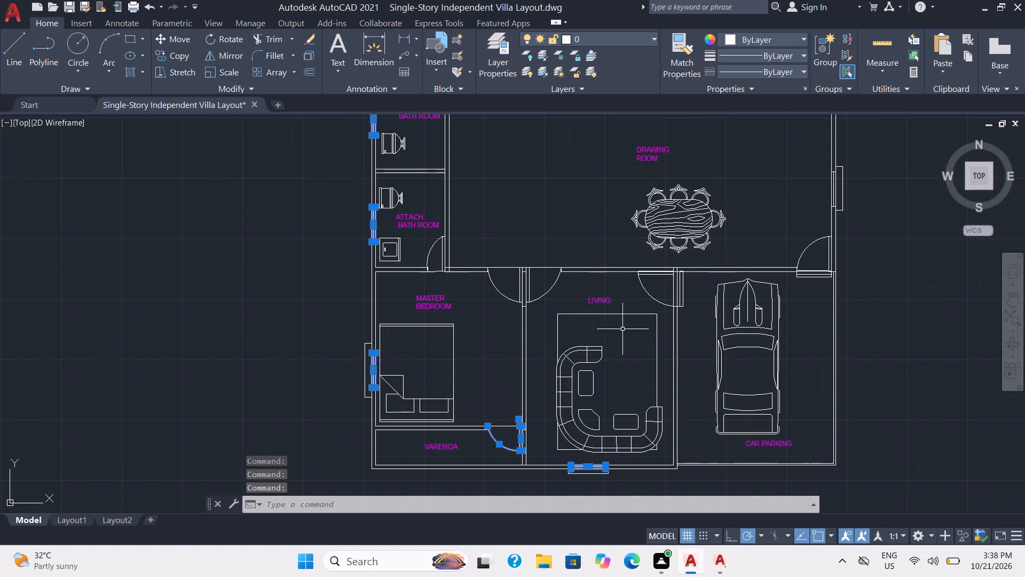
left_click(650, 298)
left_click(653, 273)
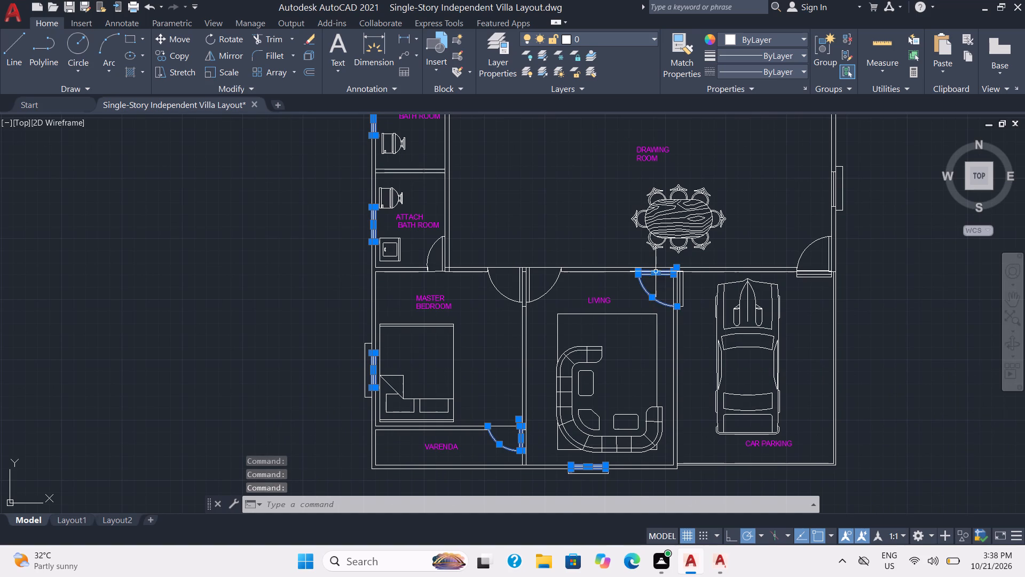
left_click(549, 293)
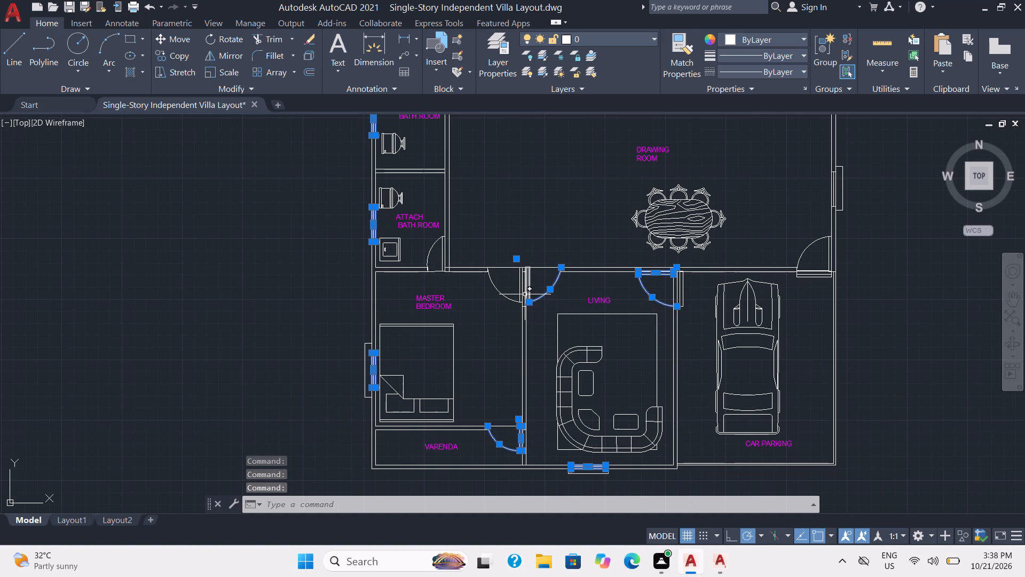
left_click(525, 294)
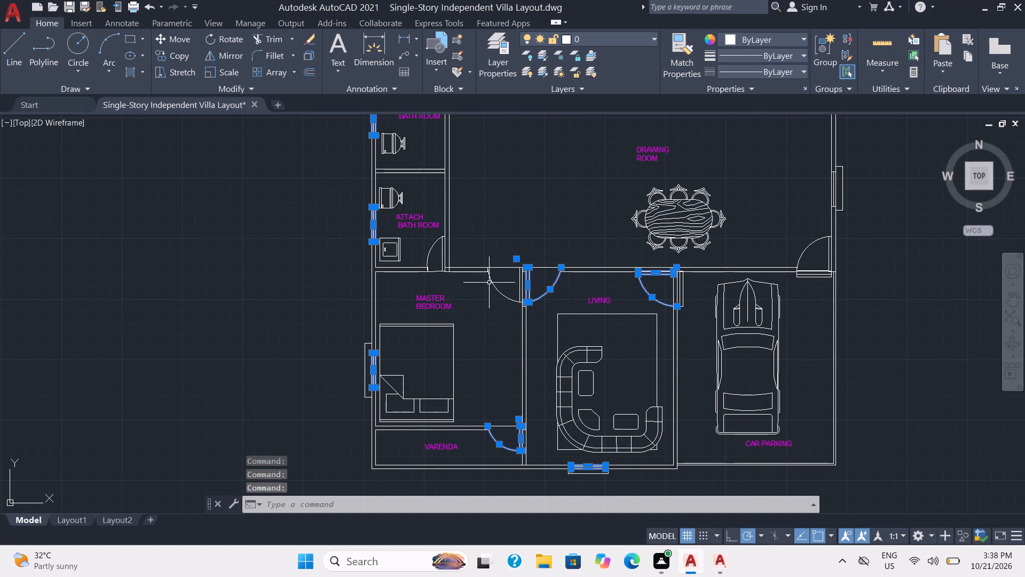
left_click(492, 283)
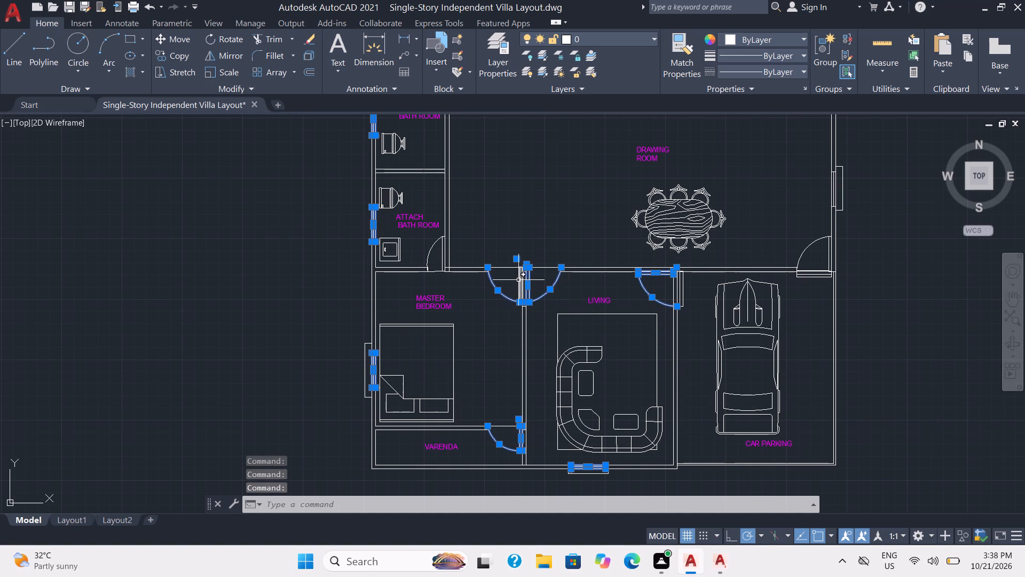
left_click(519, 279)
left_click(444, 261)
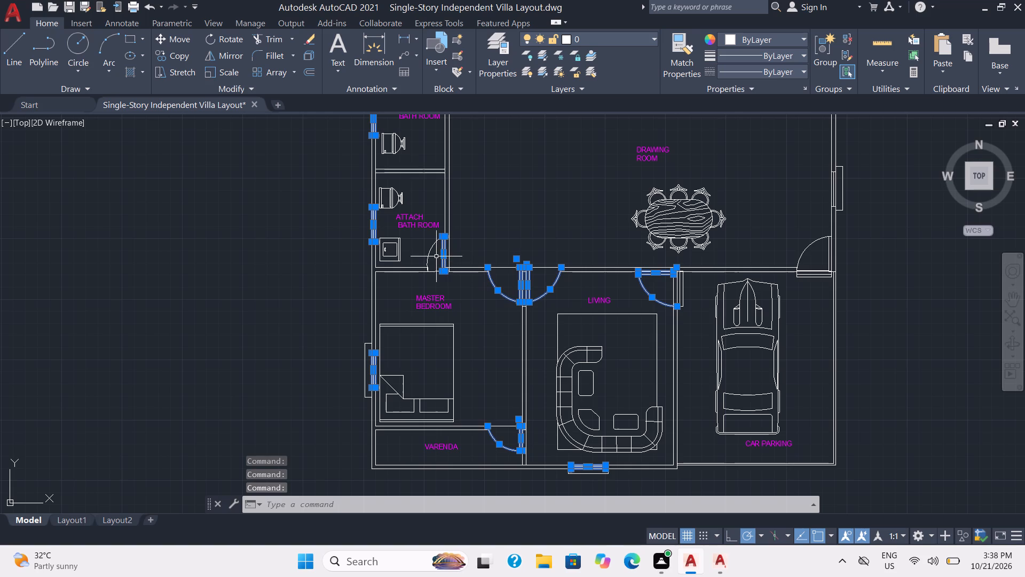
left_click(430, 255)
Add the door between DRAWING ROOM and CAR PARKING and the DRAWING ROOM window to the selection.
scroll(810, 275, "up", 2)
left_click(851, 247)
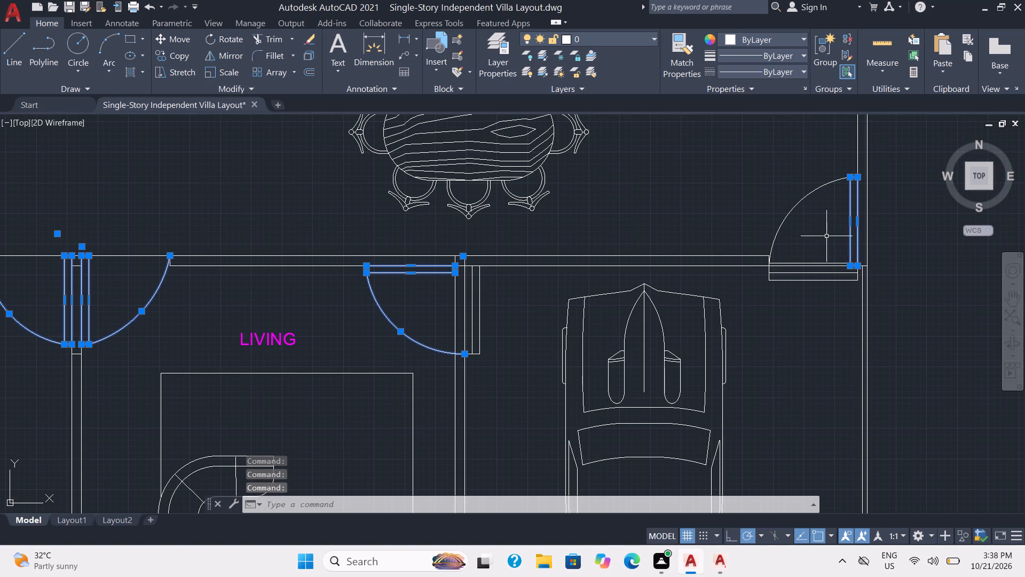
left_click(779, 228)
scroll(860, 217, "down", 1)
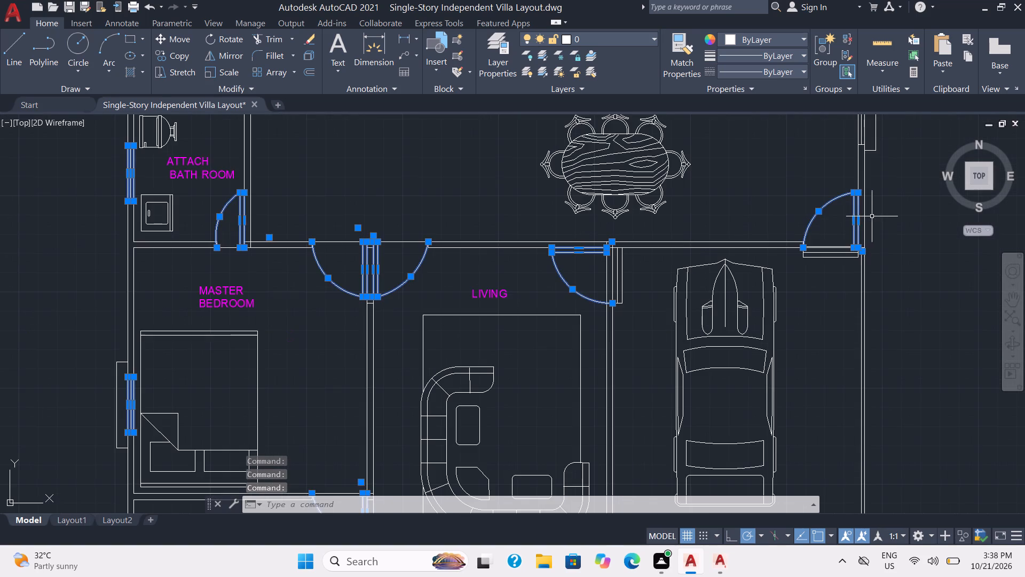
middle_click_drag(872, 216, 803, 358)
scroll(810, 331, "up", 2)
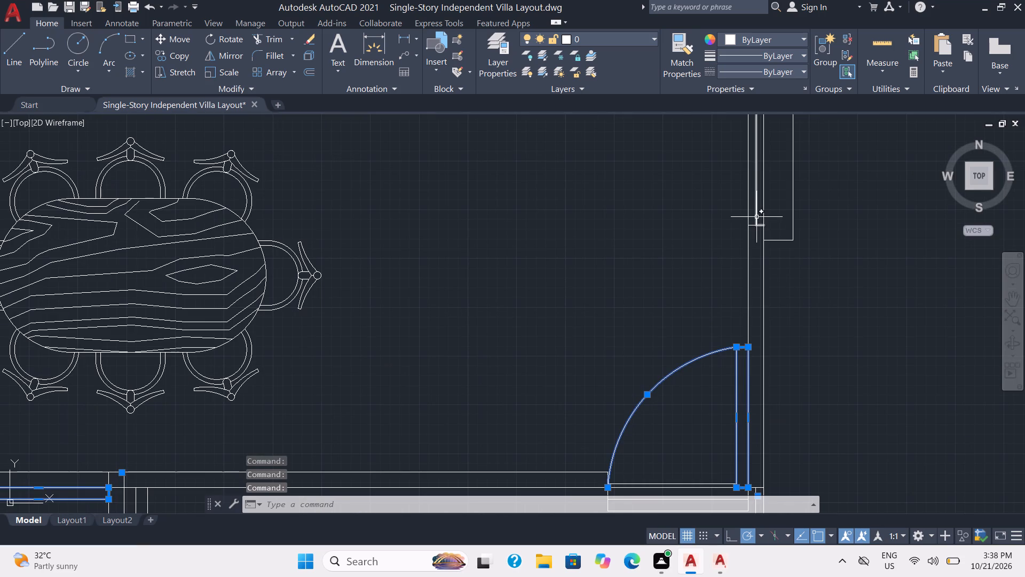
left_click(756, 216)
left_click(748, 215)
scroll(700, 232, "down", 2)
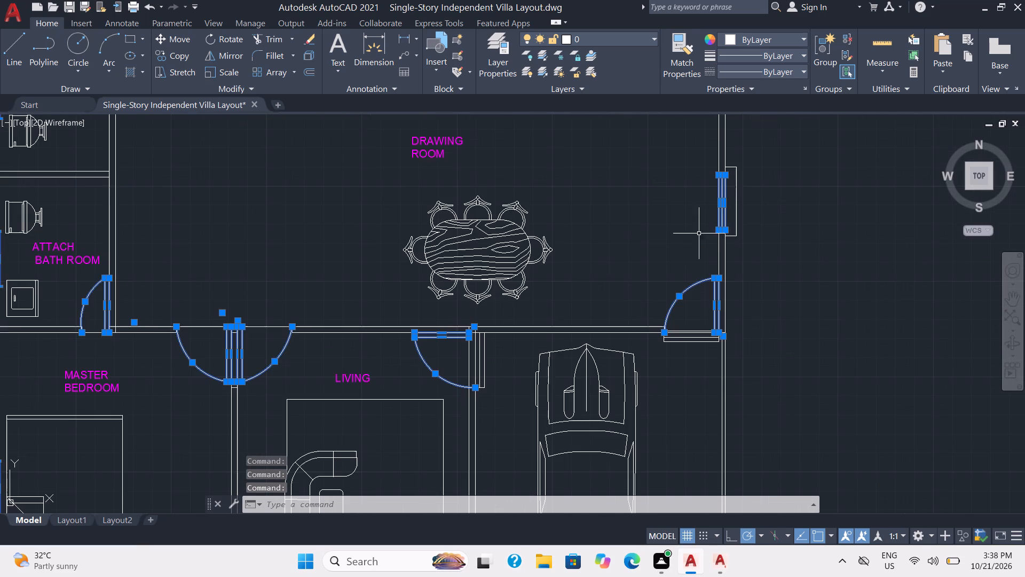
Add the BED ROOM-2 window's outline and centre line to the selection.
middle_click_drag(684, 234, 726, 575)
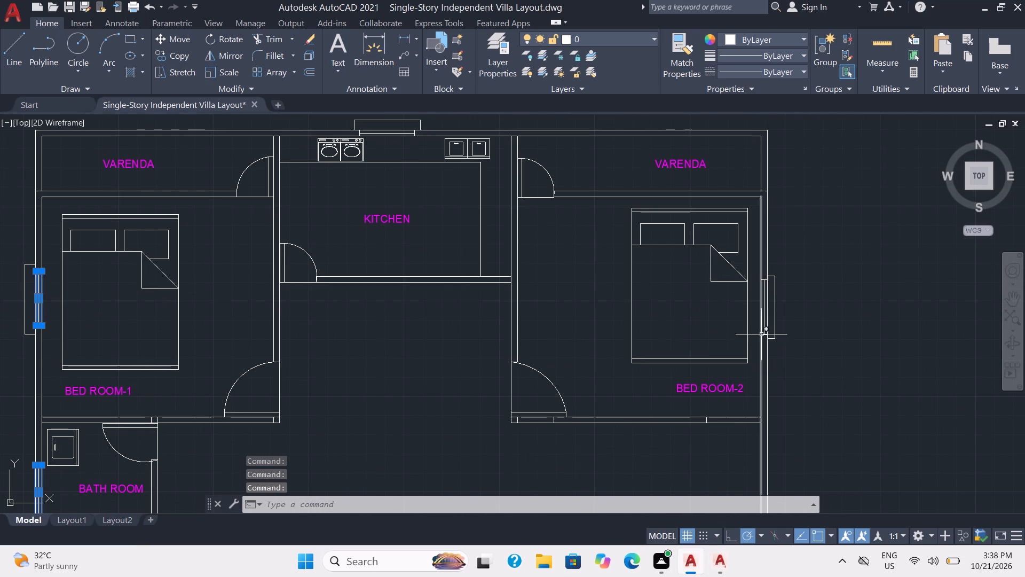
left_click(759, 323)
scroll(766, 319, "up", 2)
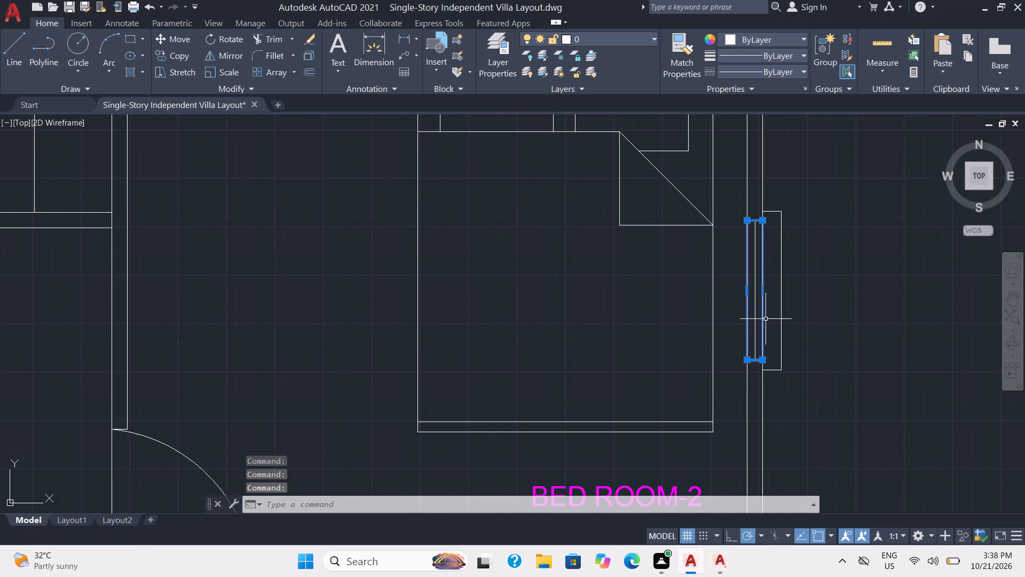
left_click(754, 321)
scroll(754, 321, "down", 3)
Add the BED ROOM-2, BED ROOM-1 and BATH ROOM doors, leaves and arcs, to the selection.
middle_click_drag(448, 412, 475, 362)
scroll(583, 375, "up", 2)
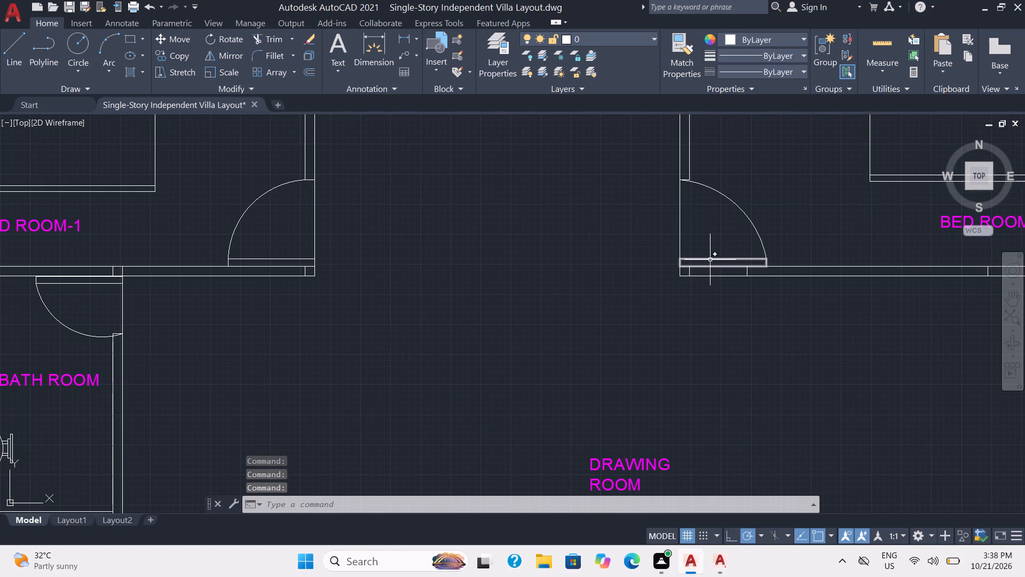
left_click(710, 260)
left_click(757, 230)
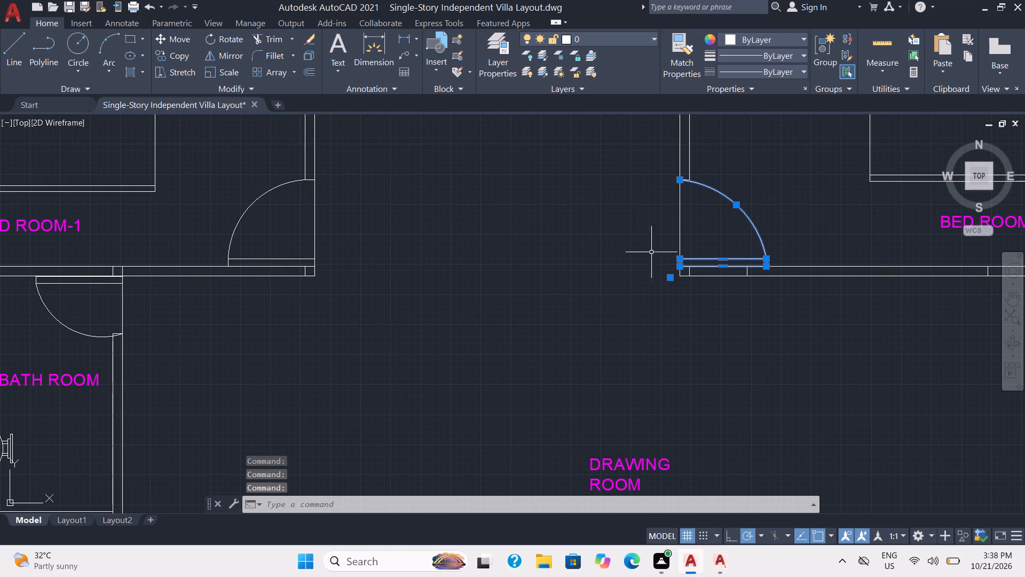
left_click(265, 260)
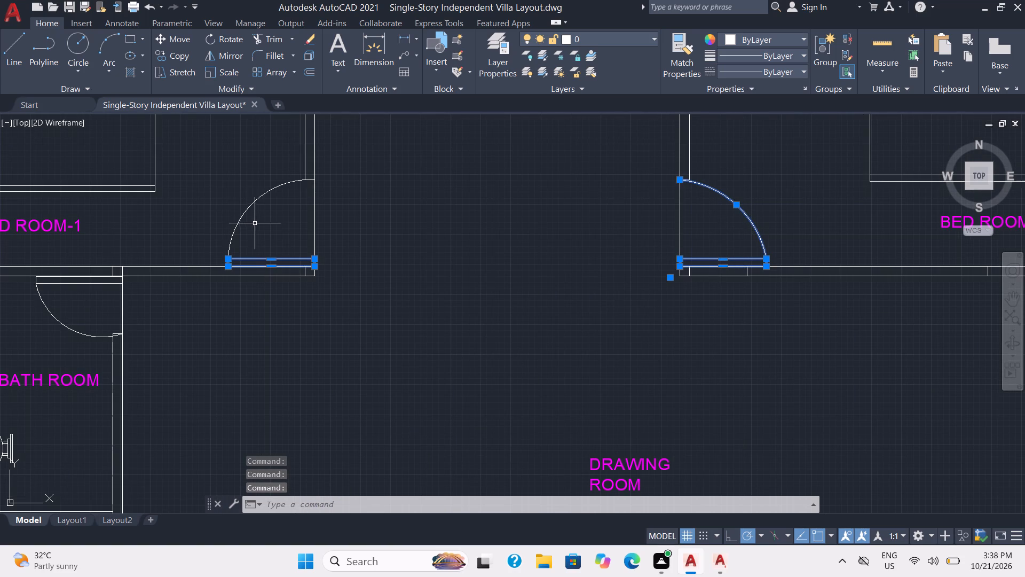
left_click(246, 210)
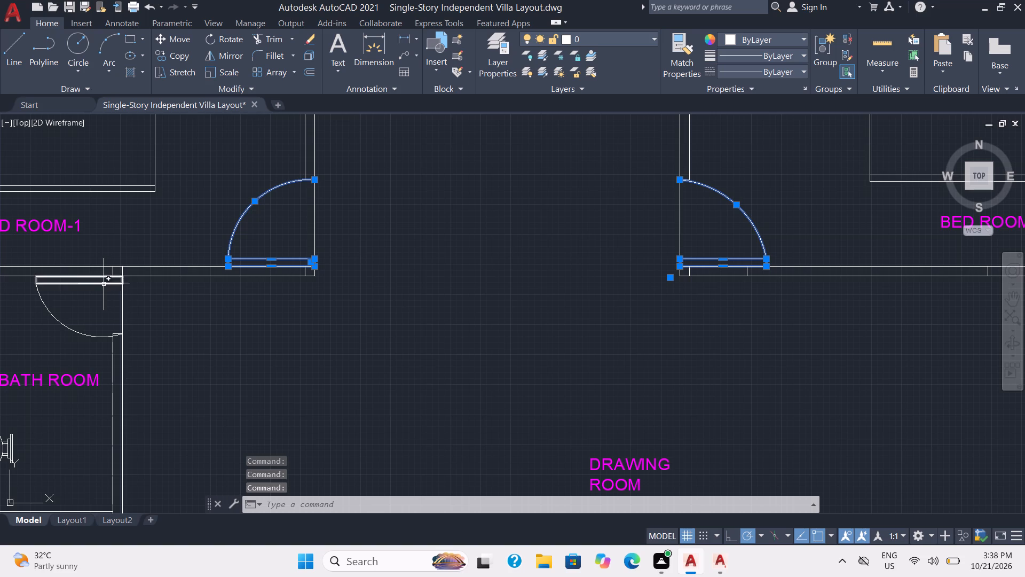
left_click(103, 285)
left_click(65, 328)
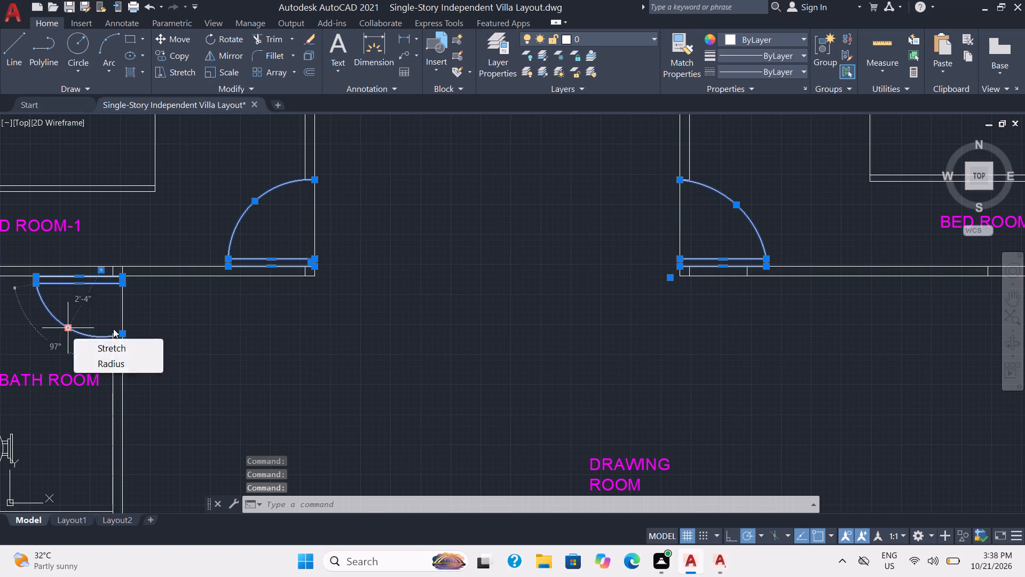
Add the KITCHEN door and the door between BED ROOM-1 and its VARENDA, leaves and arcs, to the selection.
scroll(198, 344, "down", 2)
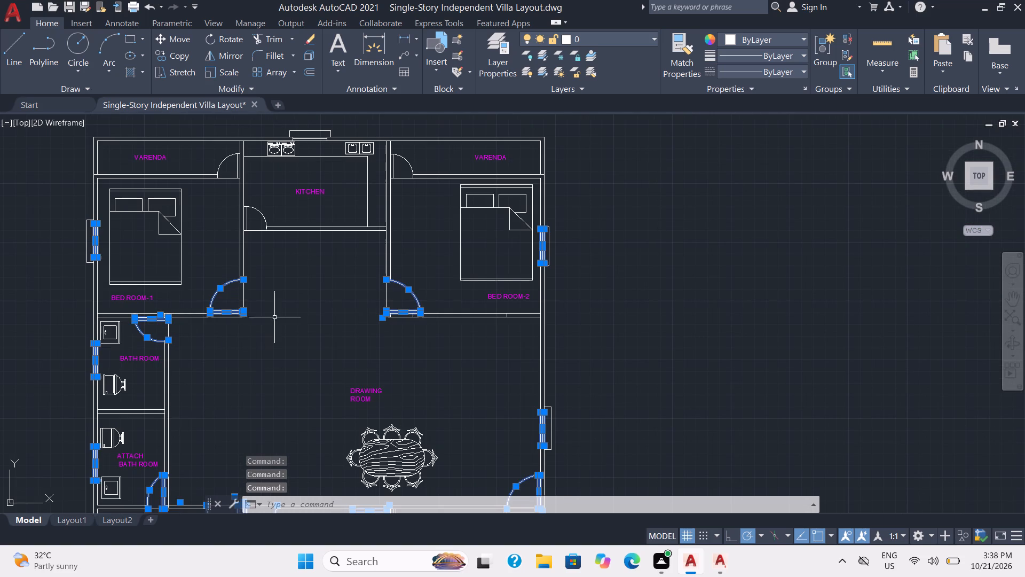
middle_click_drag(281, 293, 300, 430)
scroll(303, 401, "up", 1)
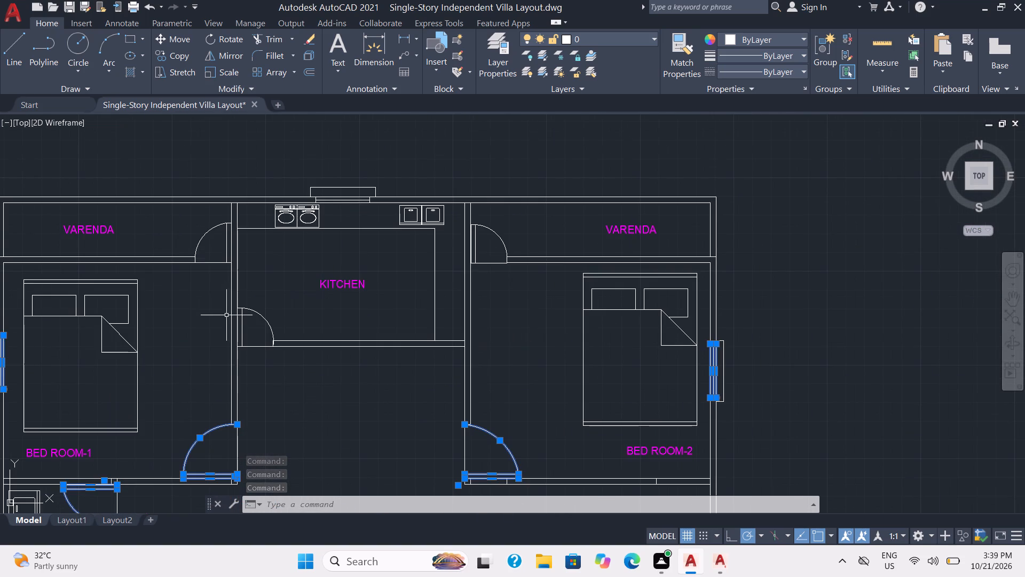
left_click(241, 336)
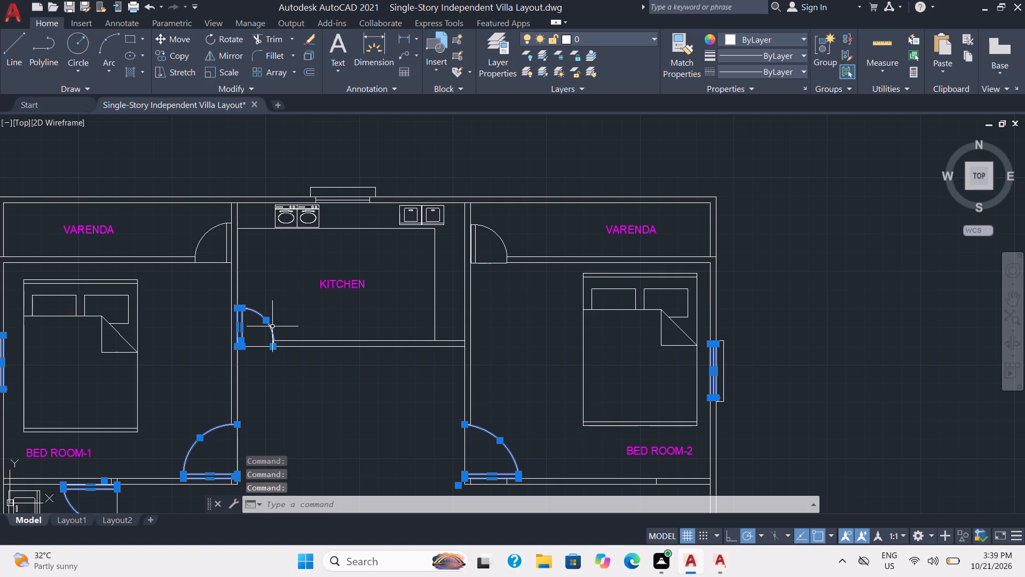
left_click(272, 326)
left_click(202, 239)
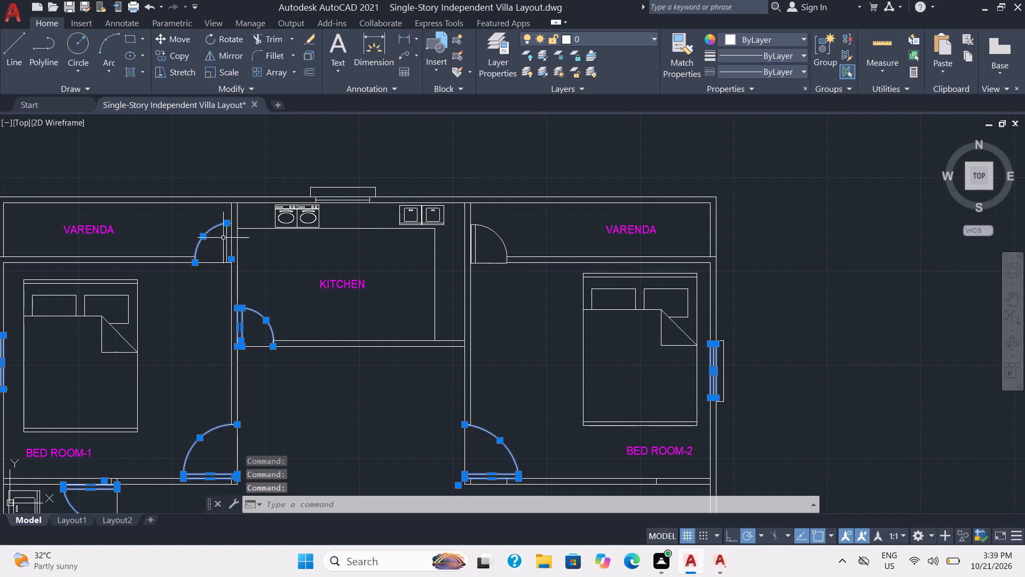
left_click(225, 237)
Add the KITCHEN window's outline and centre line and the door between BED ROOM-2 and its VARENDA to the selection.
scroll(343, 207, "up", 3)
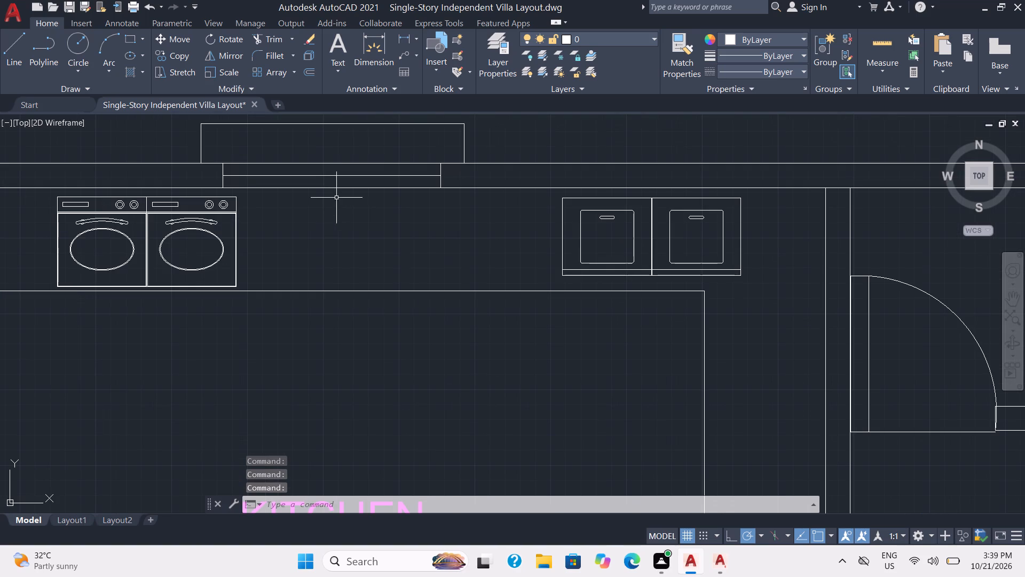
left_click(335, 176)
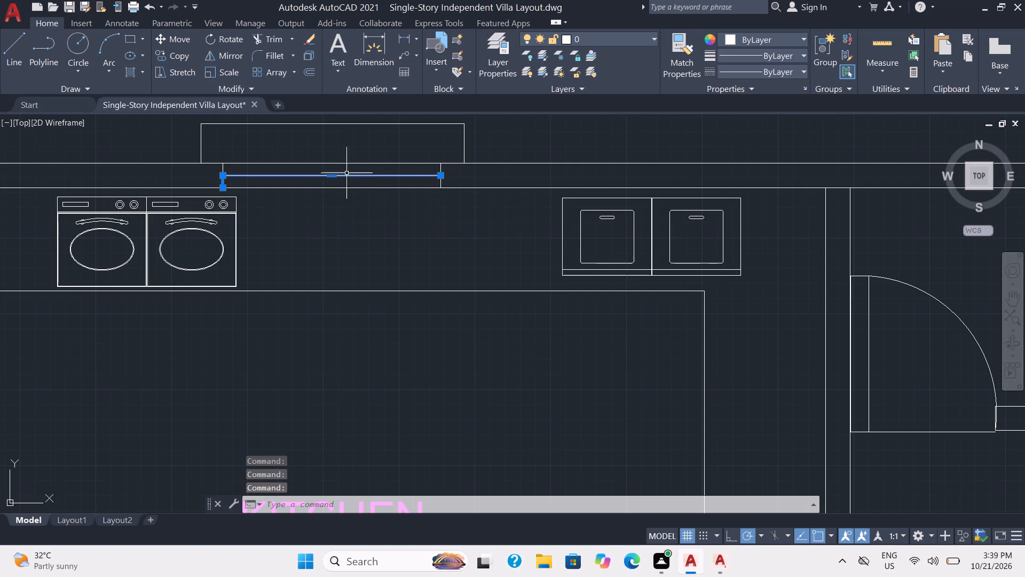
left_click(365, 163)
scroll(498, 272, "down", 2)
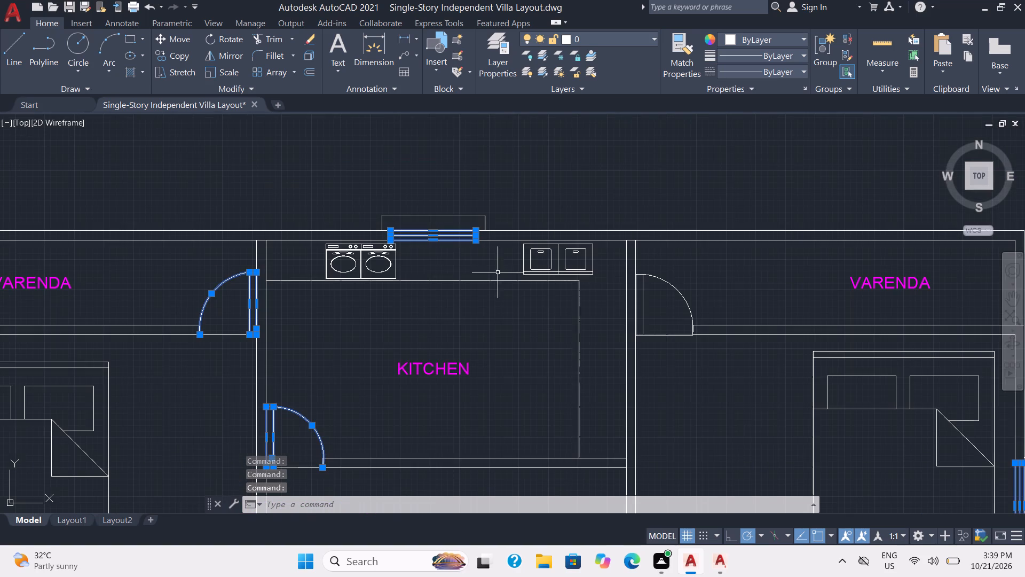
left_click(644, 312)
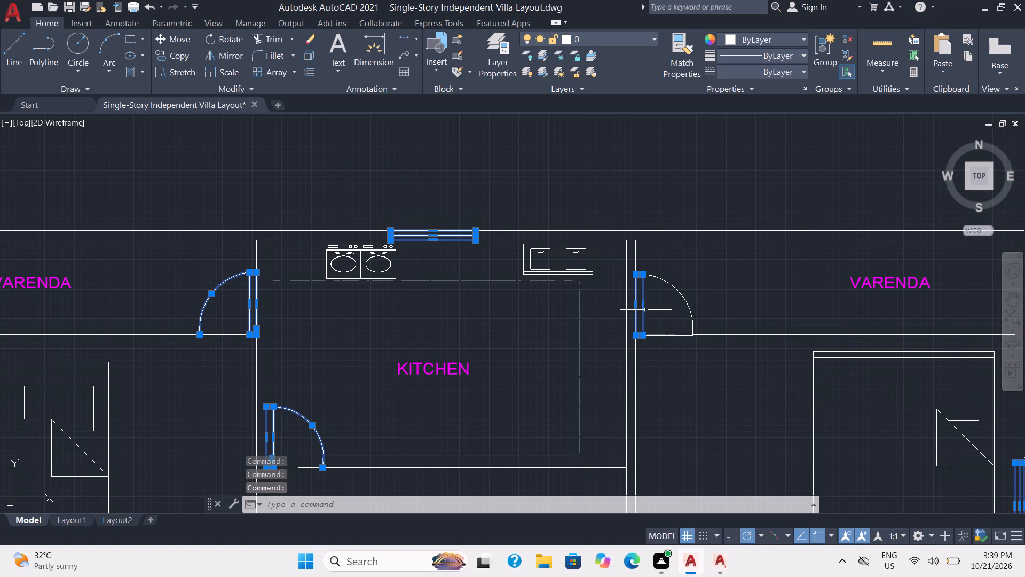
left_click(672, 287)
Add the car in CAR PARKING to the selected doors and windows and move them all to the DOOR layer.
scroll(703, 326, "down", 2)
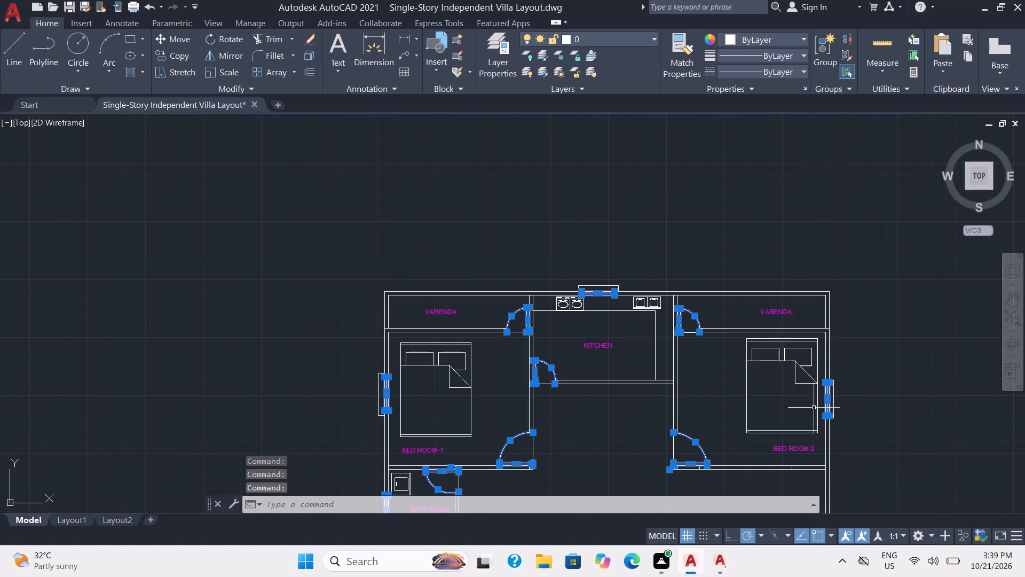
middle_click_drag(864, 429, 724, 241)
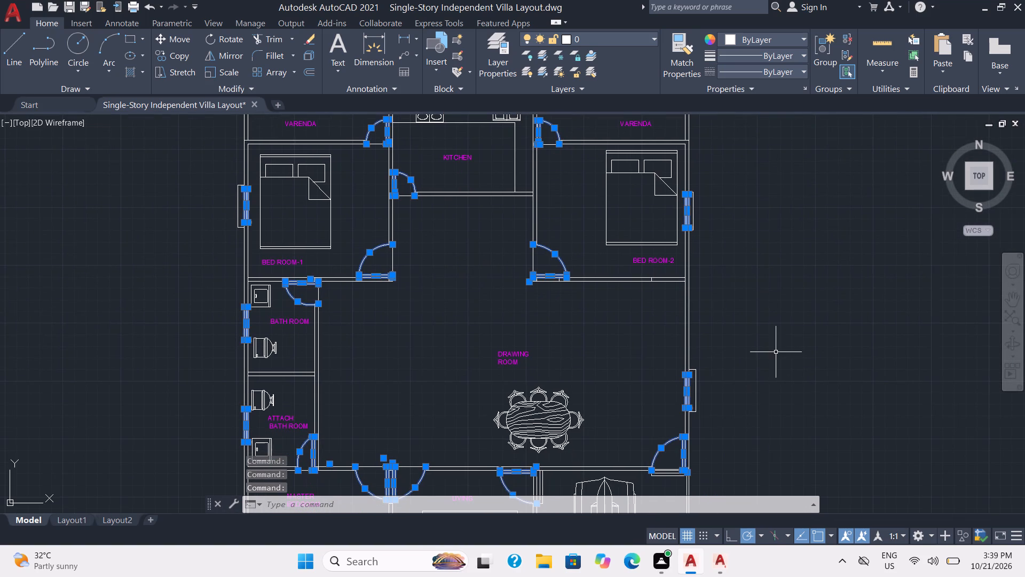
middle_click_drag(776, 352, 767, 214)
scroll(776, 352, "down", 1)
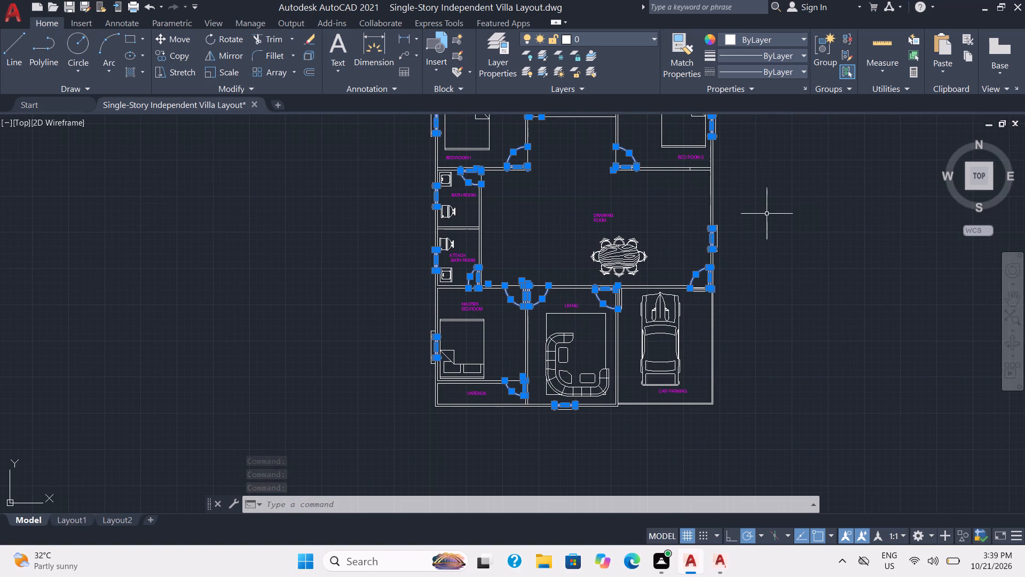
left_click(663, 322)
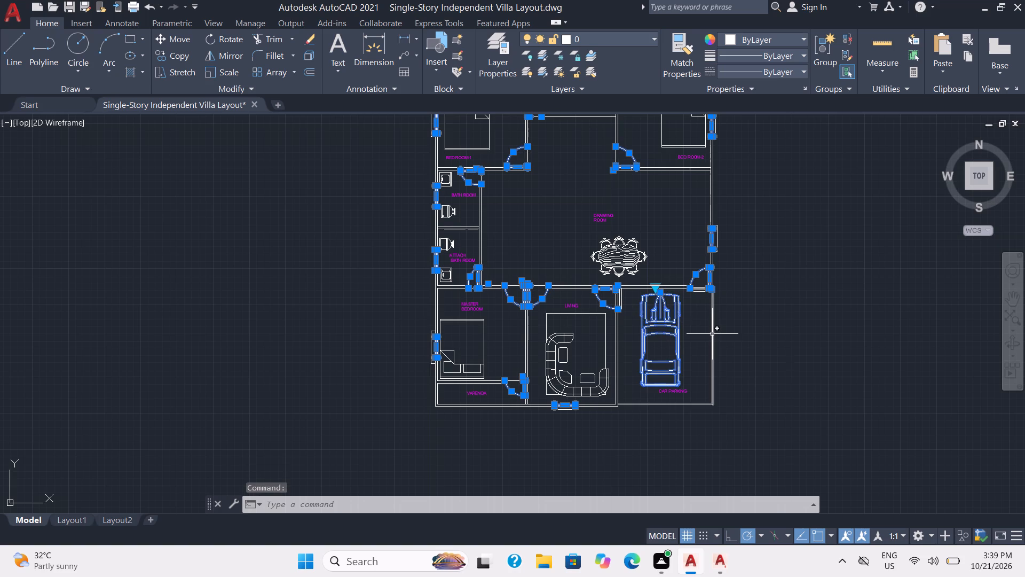
left_click(635, 36)
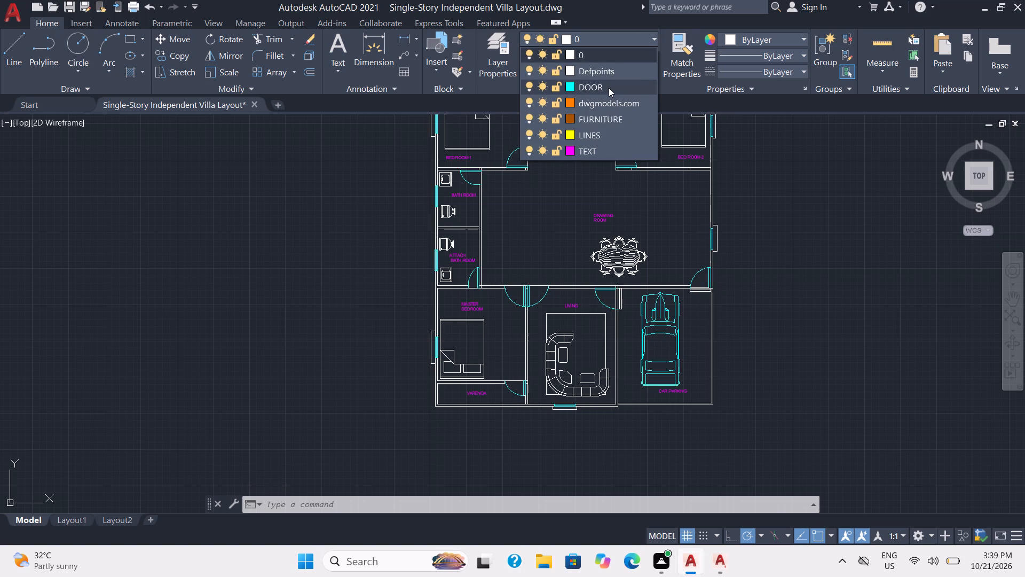
left_click(609, 88)
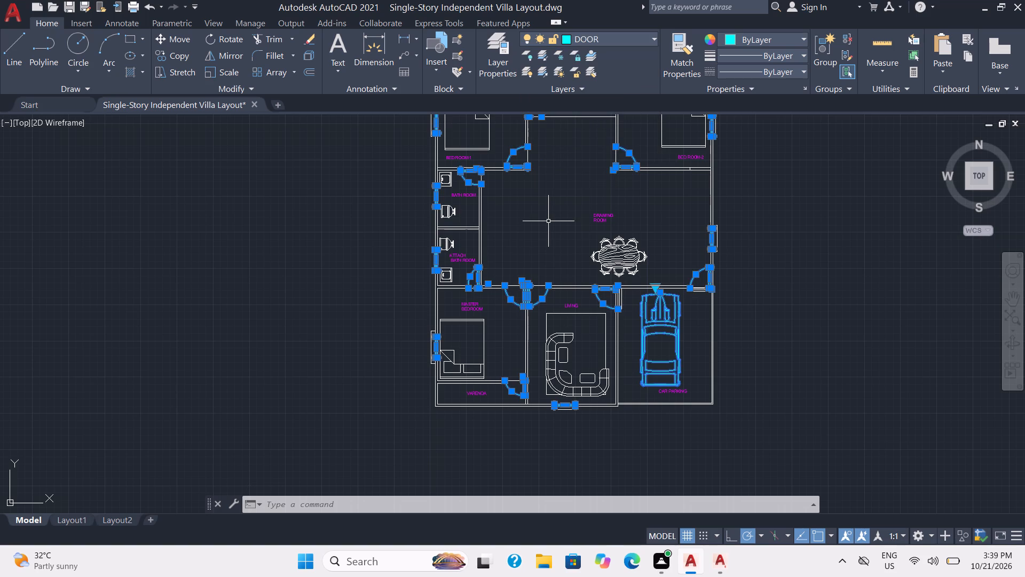
key("Escape")
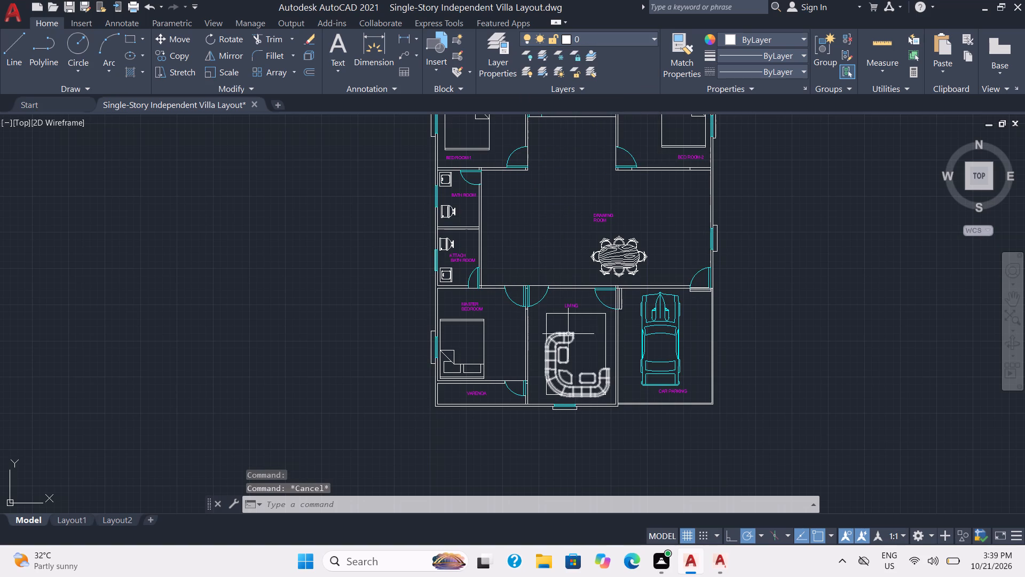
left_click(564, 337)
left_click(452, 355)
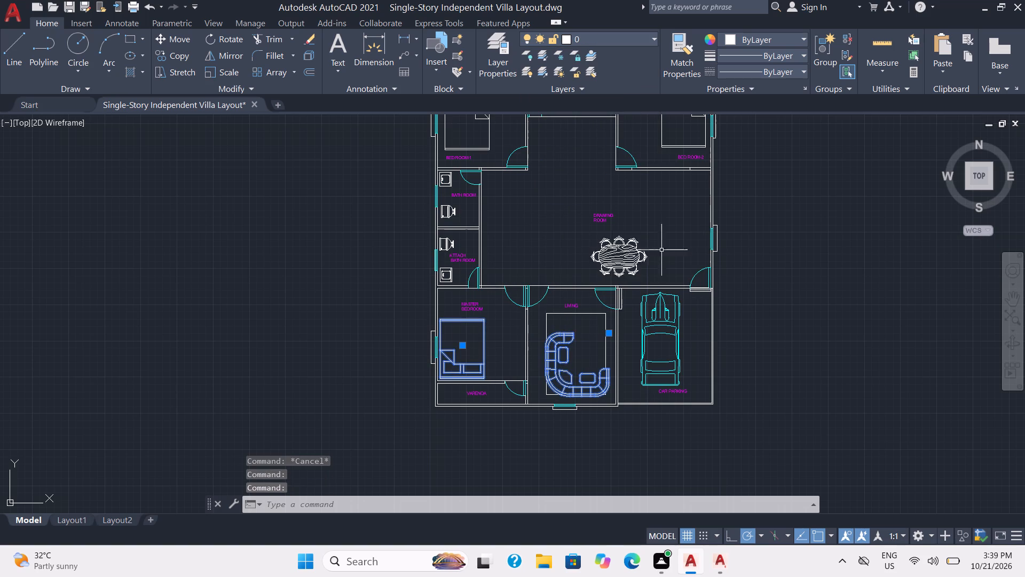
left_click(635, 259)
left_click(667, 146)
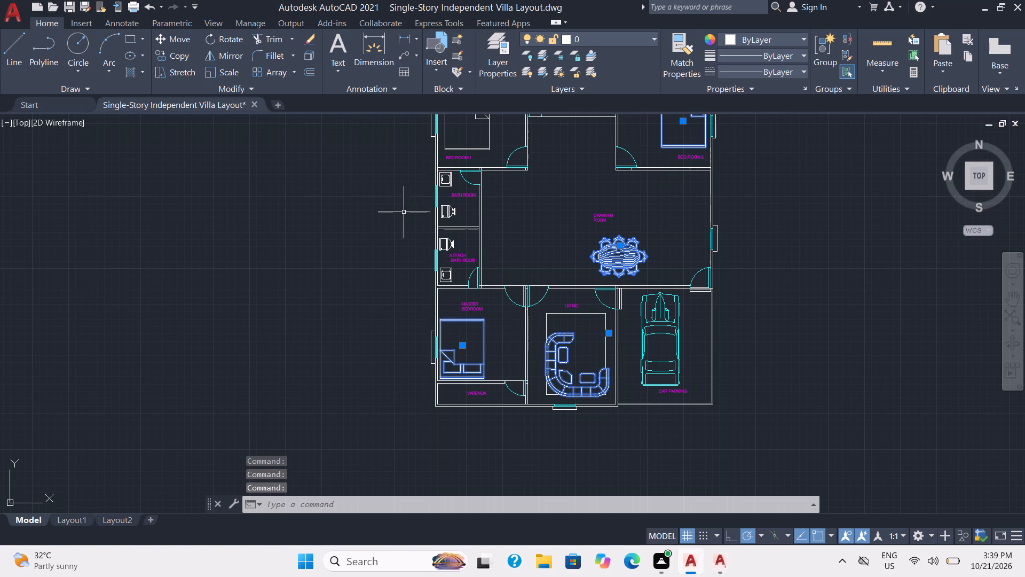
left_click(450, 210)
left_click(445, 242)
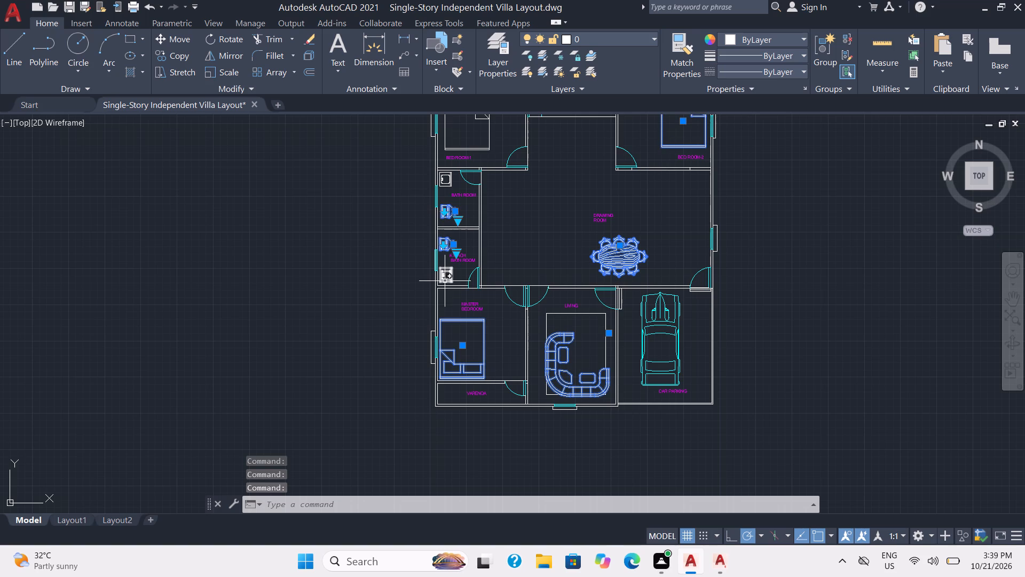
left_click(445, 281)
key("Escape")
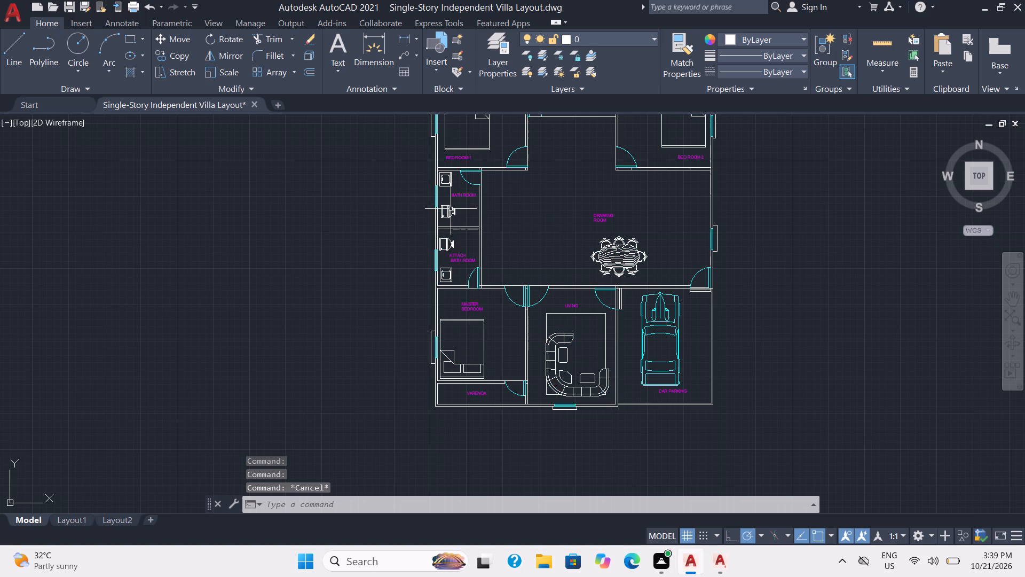
Select the MASTER BEDROOM bed, LIVING sofa set, both bathroom washbasins, the DRAWING ROOM dining table and the BED ROOM-2 bed.
left_click(463, 322)
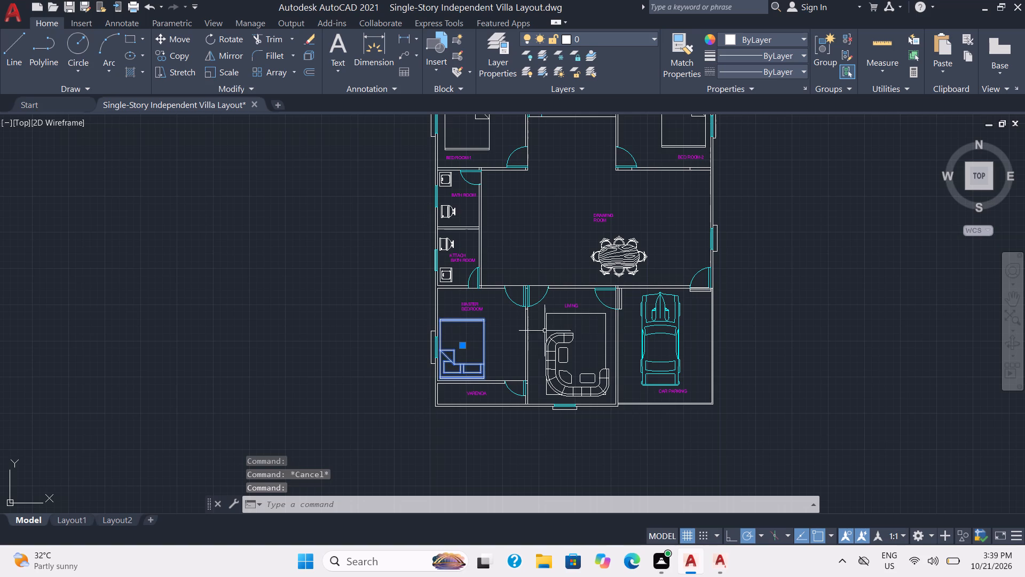
left_click(564, 349)
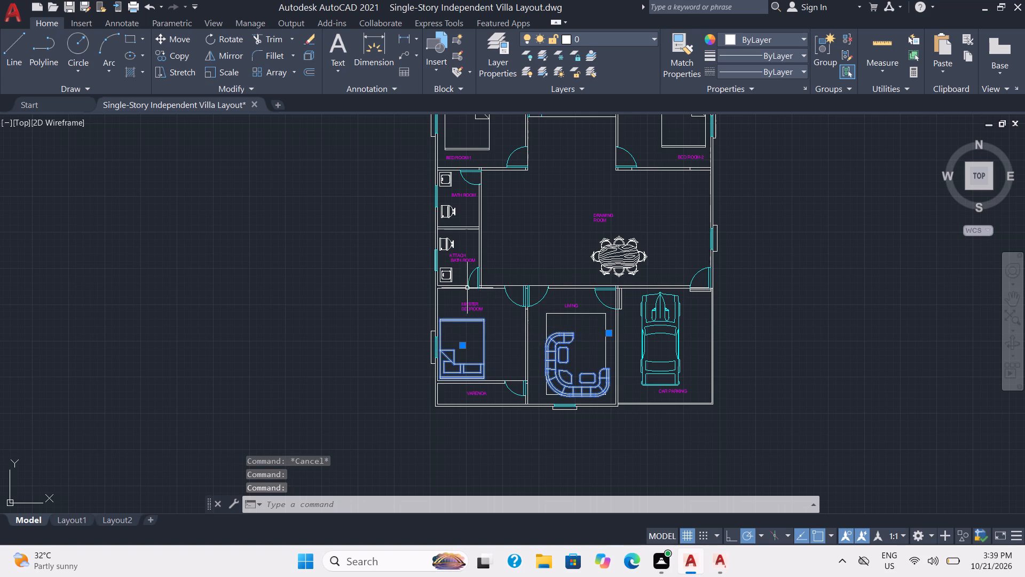
left_click(447, 272)
left_click(442, 182)
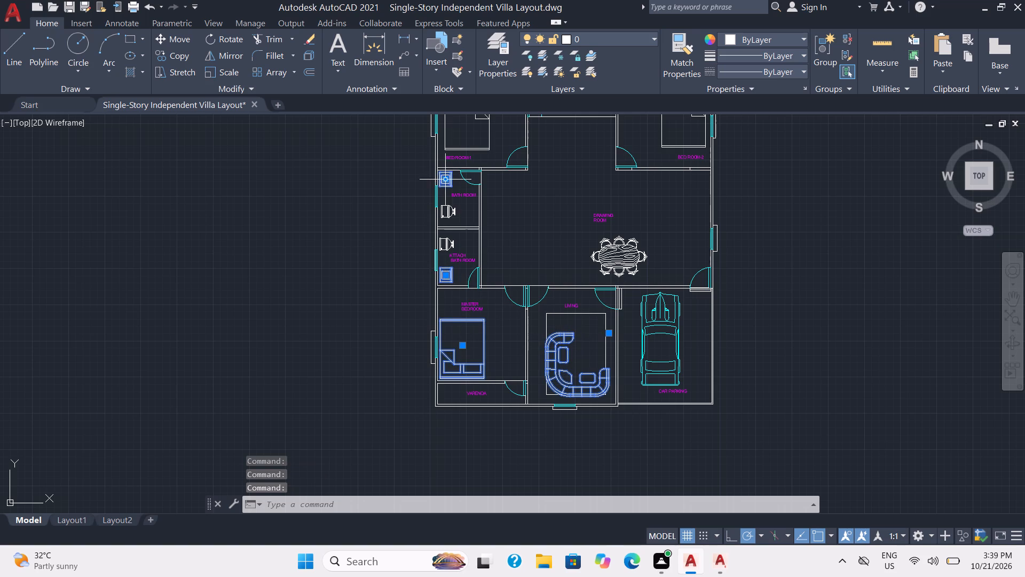
left_click(610, 268)
middle_click_drag(640, 223, 641, 314)
scroll(640, 223, "down", 1)
left_click(675, 239)
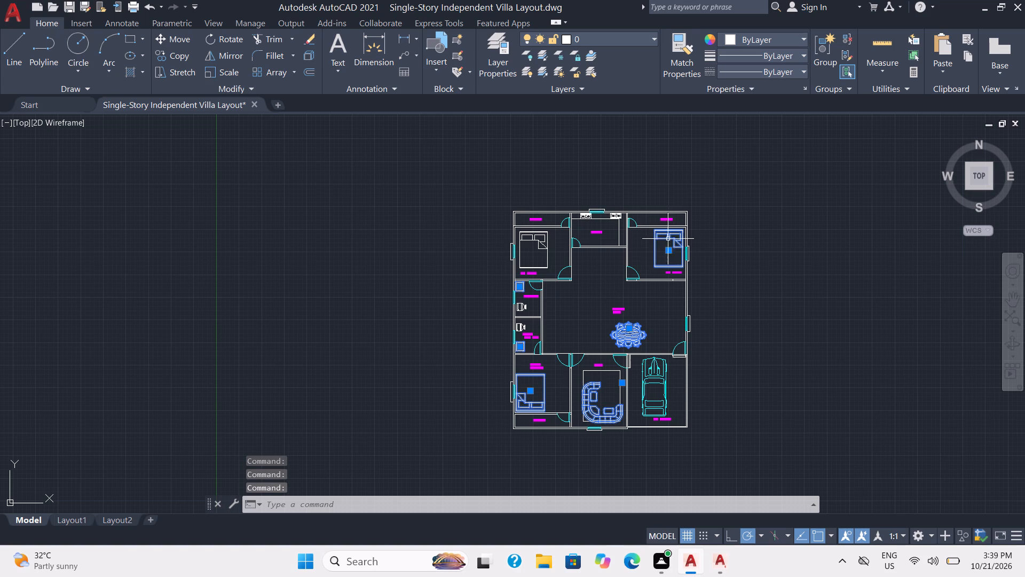
Add both KITCHEN sink units and both stove units along the outer wall to the furniture selection.
scroll(593, 215, "up", 3)
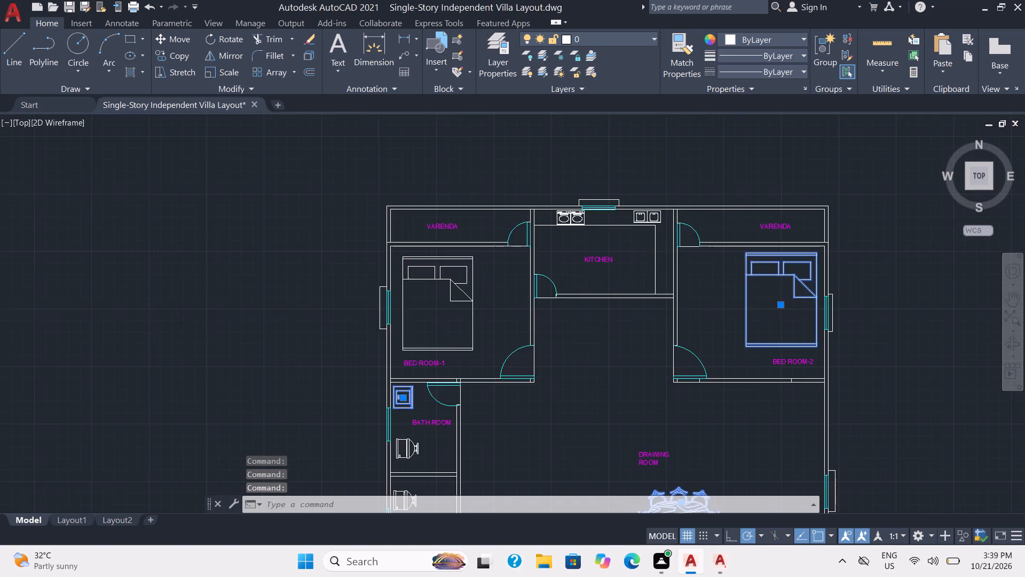
left_click(667, 222)
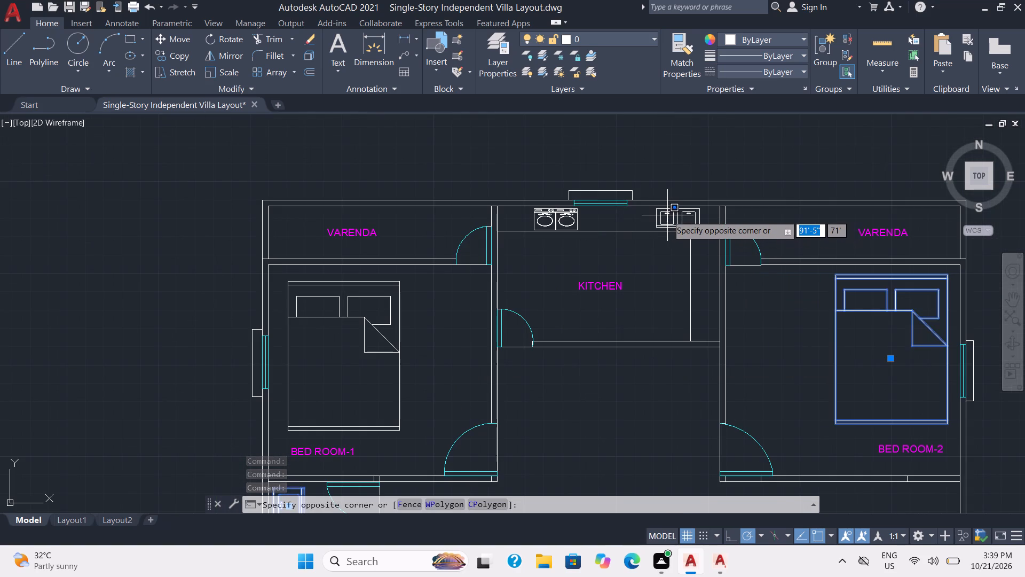
left_click(671, 215)
left_click(675, 222)
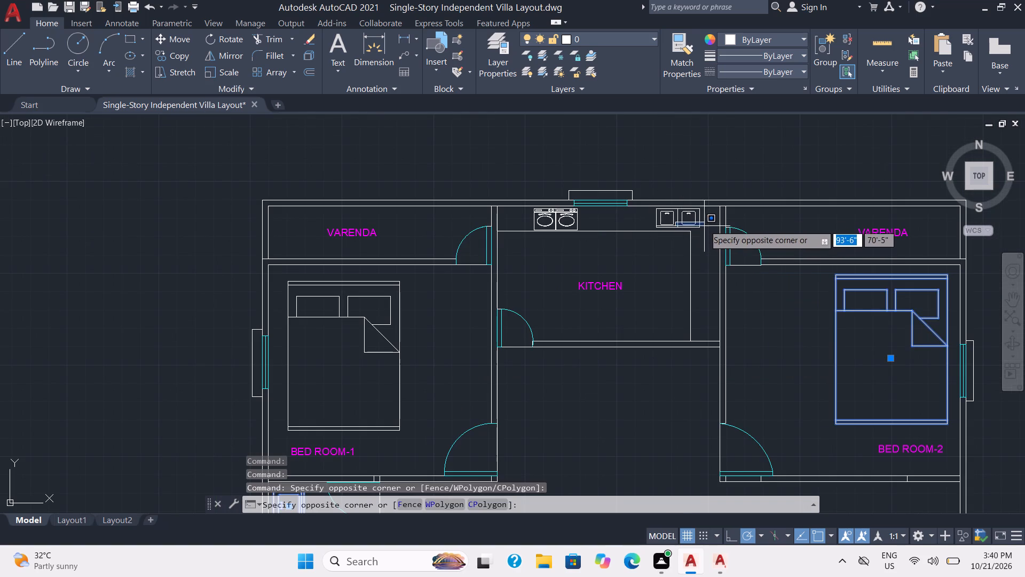
left_click(670, 218)
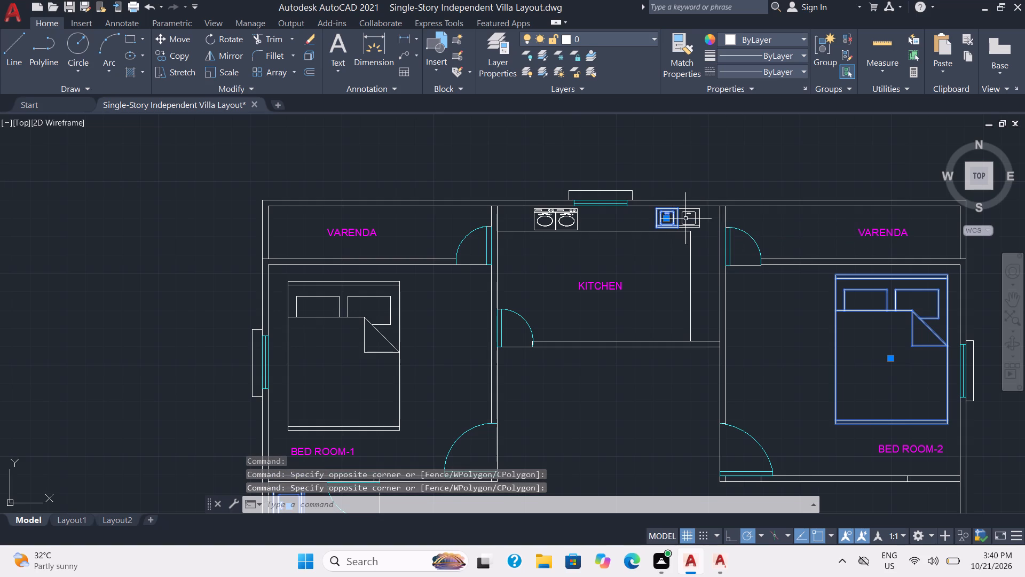
left_click(681, 218)
left_click(576, 224)
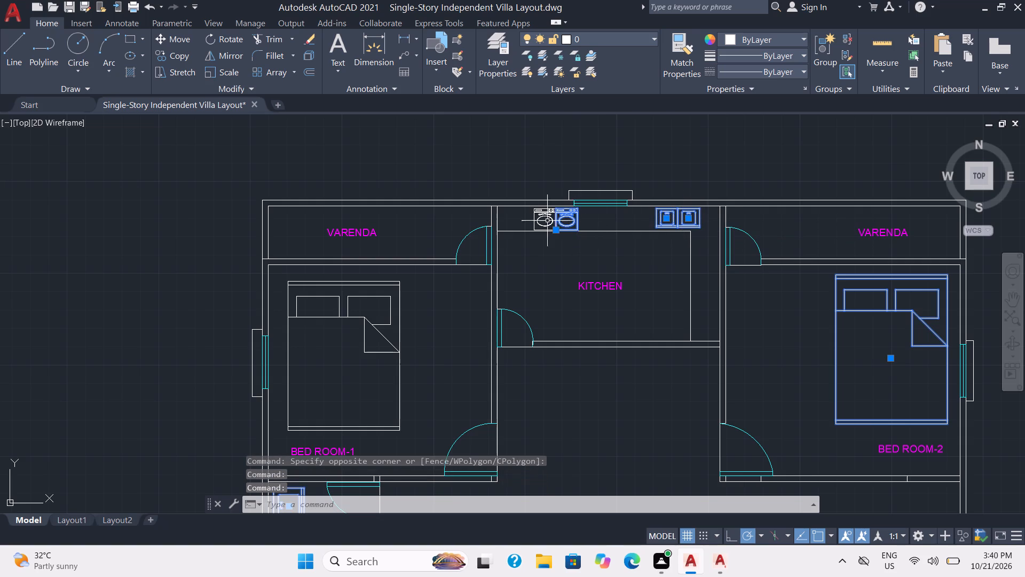
left_click(537, 219)
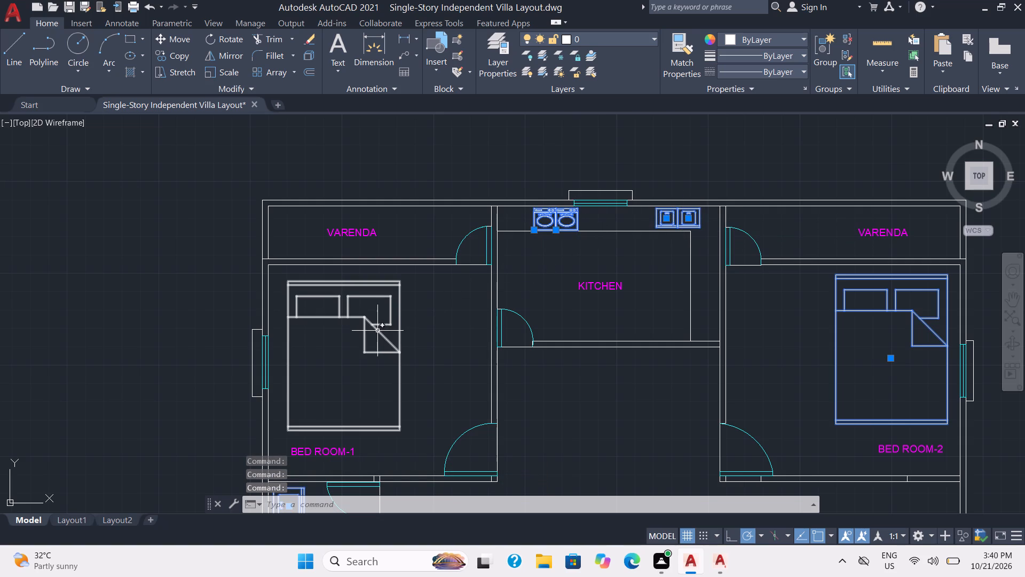
Add the BED ROOM-1 bed and three edge lines of the rectangle around the LIVING sofa set to the furniture selection.
left_click(377, 331)
scroll(483, 350, "down", 2)
middle_click_drag(530, 386, 533, 353)
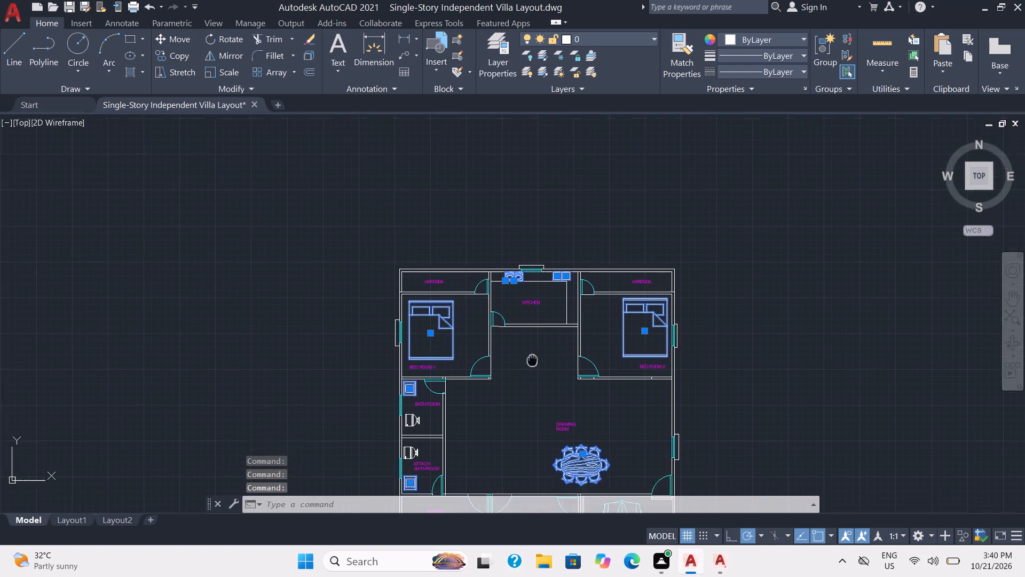
middle_click_drag(533, 353, 534, 292)
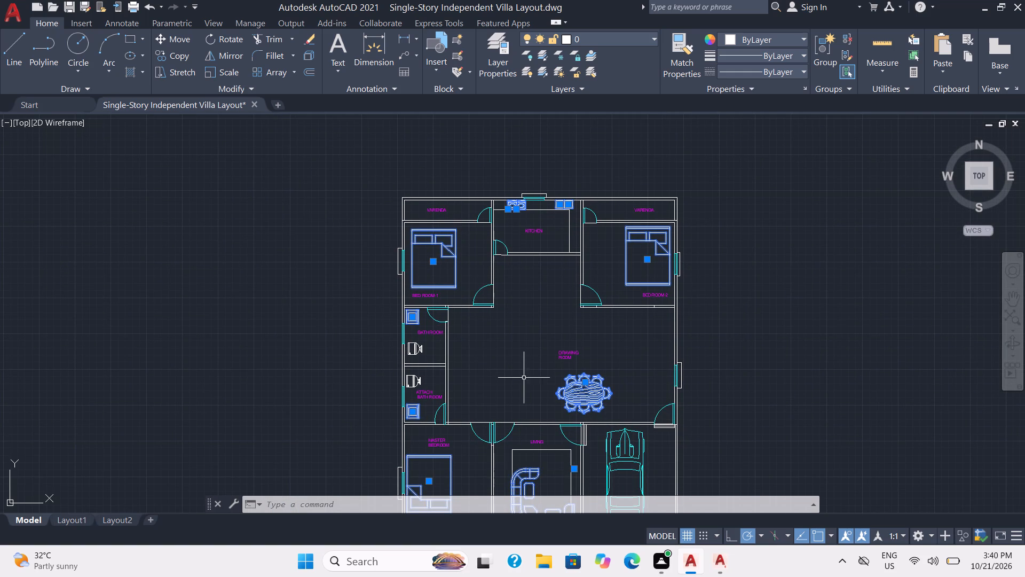
middle_click_drag(523, 377, 527, 235)
scroll(566, 326, "up", 2)
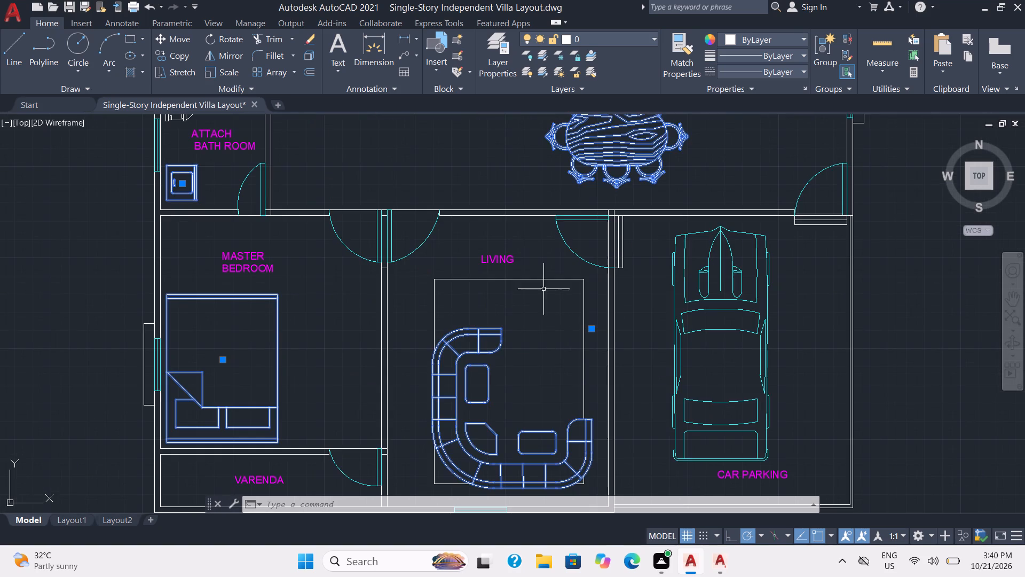
left_click(543, 278)
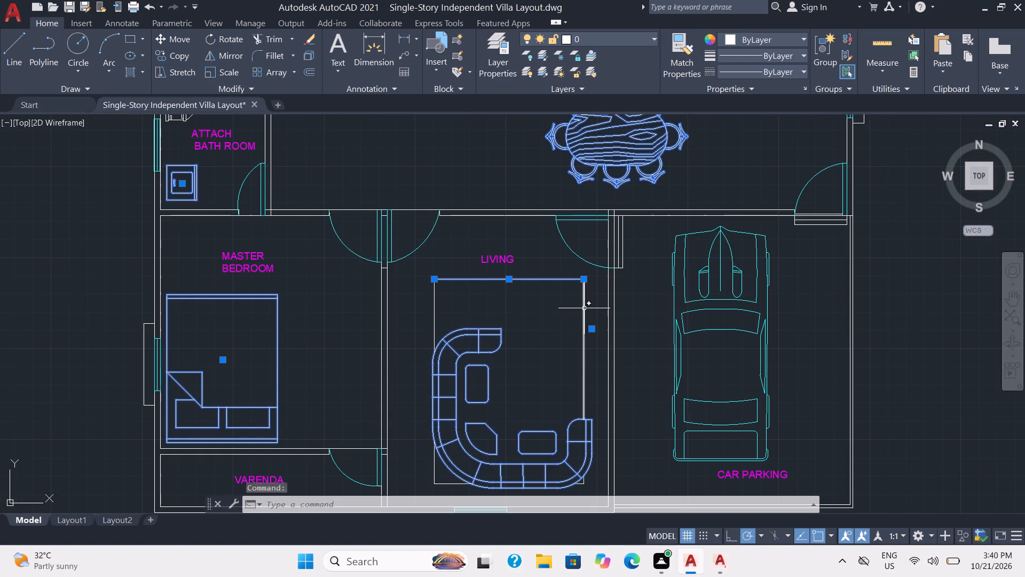
left_click(585, 308)
left_click(435, 310)
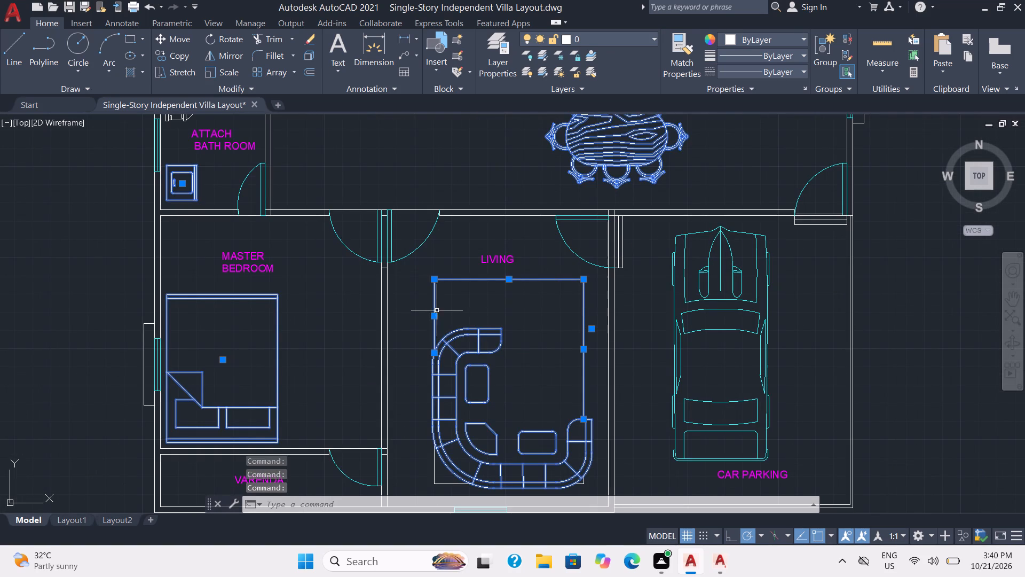
Add the remaining edge segments of the rectangle around the LIVING sofa and move all selected furniture to the dwgmodels.com layer.
middle_click_drag(510, 372, 510, 277)
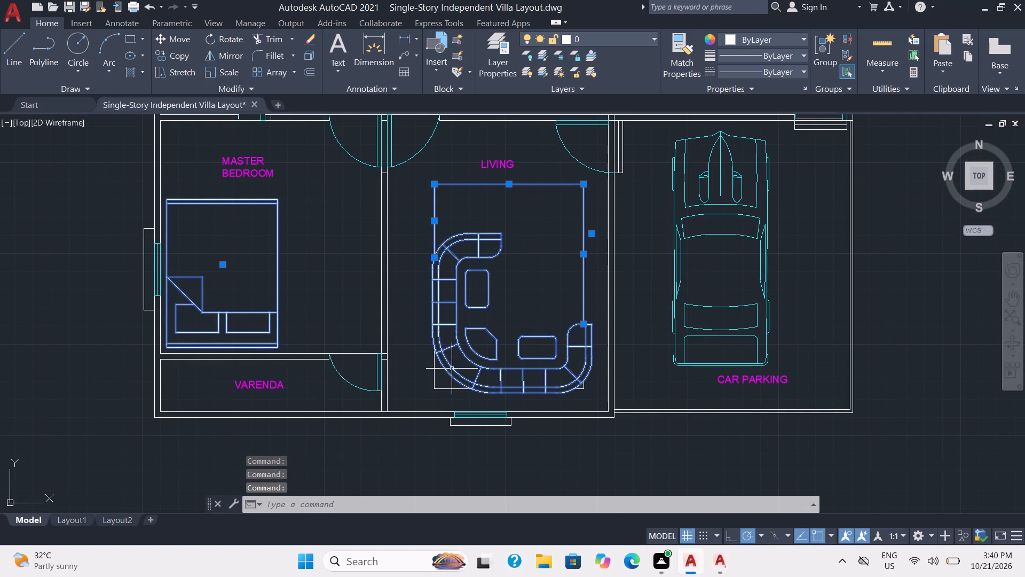
left_click(434, 379)
left_click(446, 387)
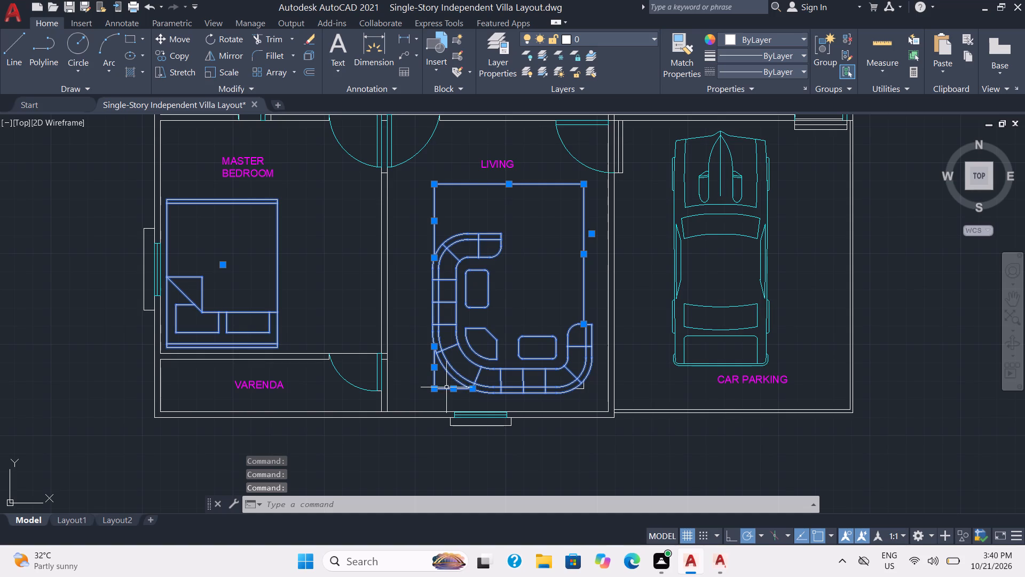
scroll(567, 388, "up", 1)
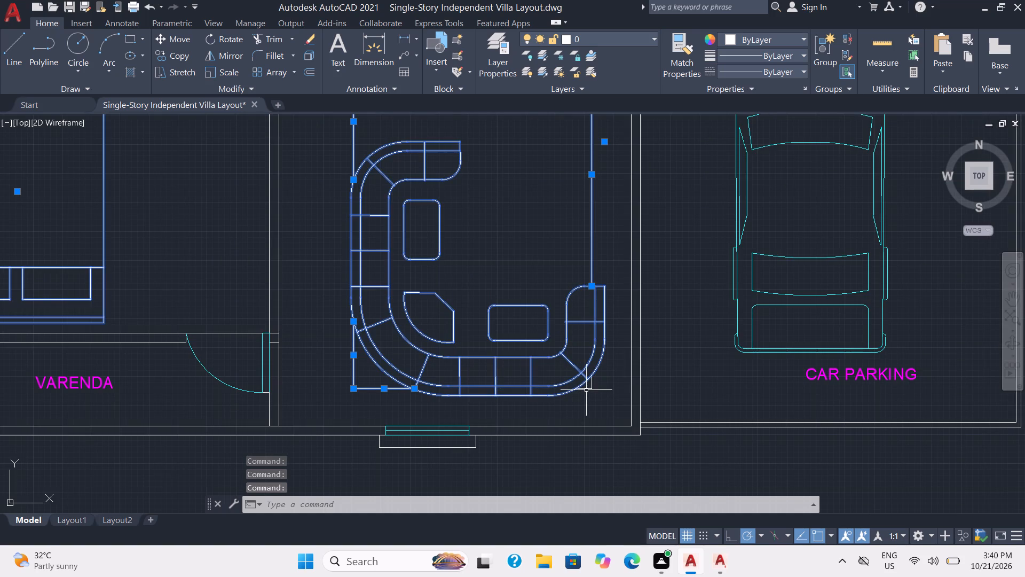
left_click(586, 389)
scroll(592, 387, "up", 3)
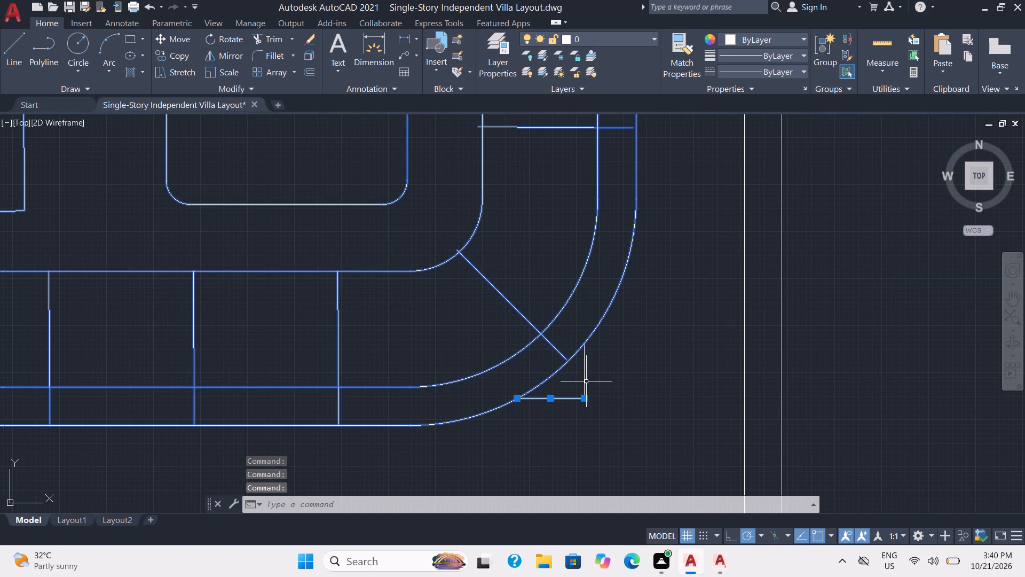
left_click(584, 379)
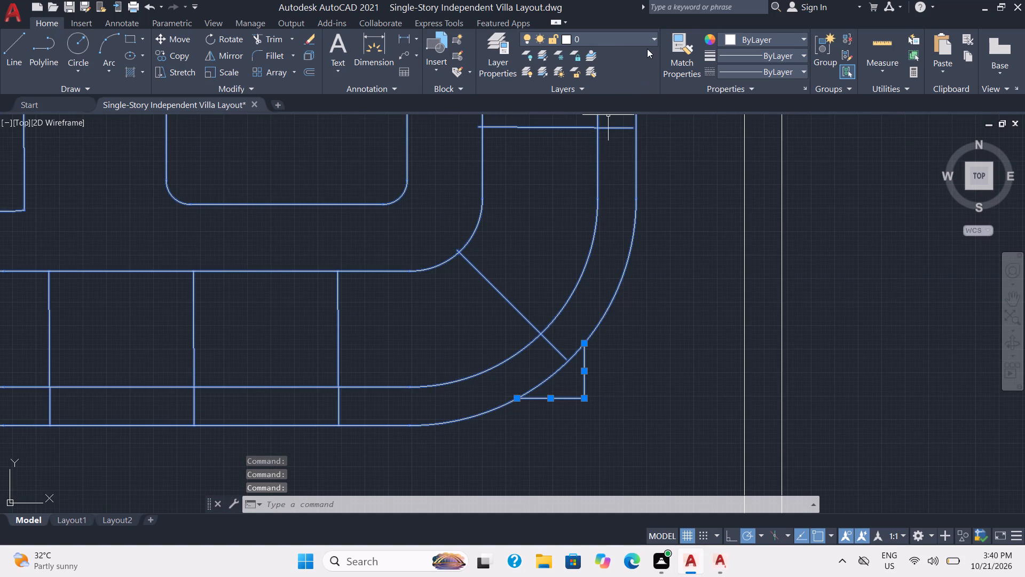
left_click(644, 36)
left_click(607, 106)
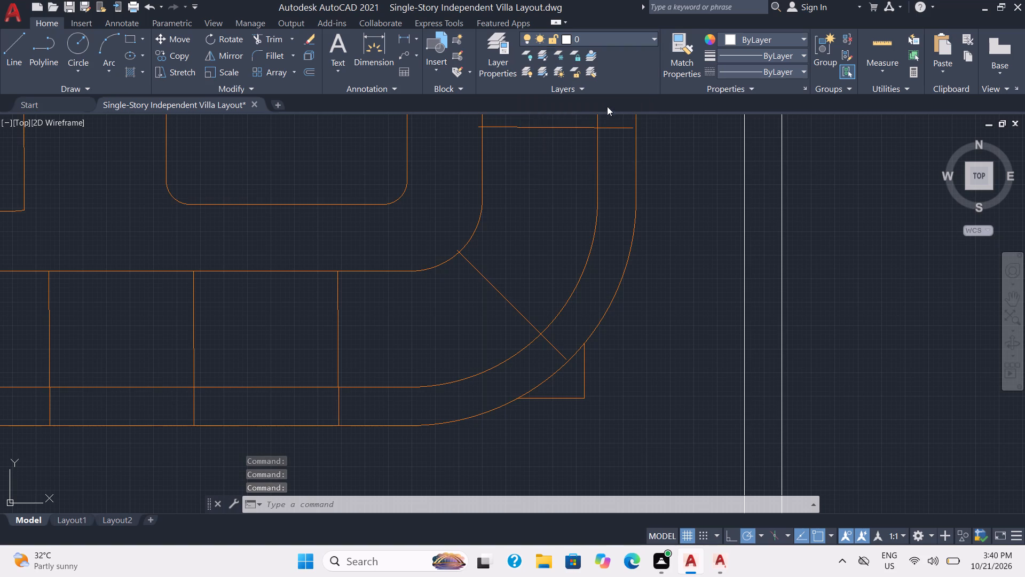
key("Escape")
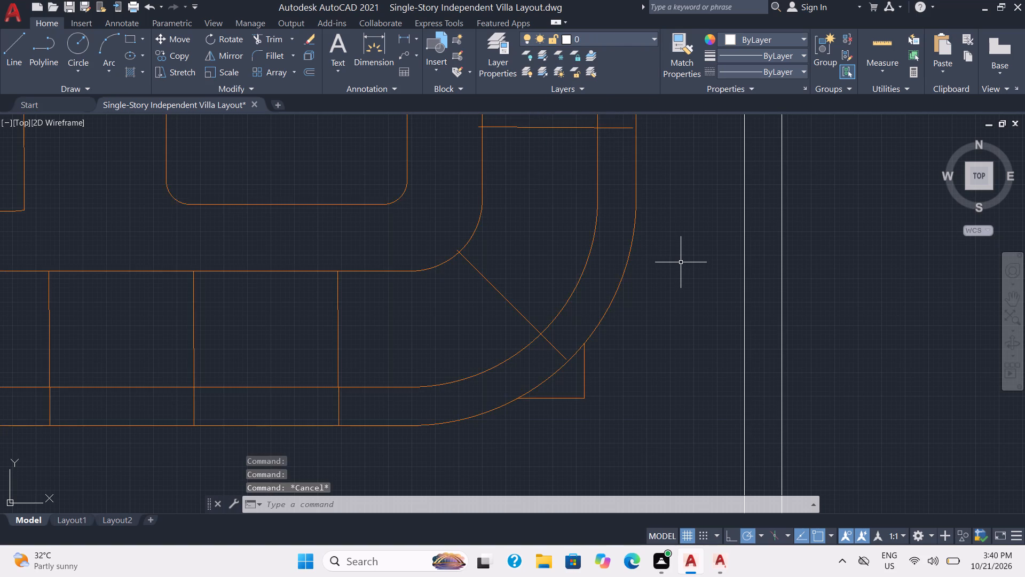
Select both double boundary lines along the two outer sides of CAR PARKING.
scroll(681, 262, "down", 3)
scroll(798, 271, "down", 1)
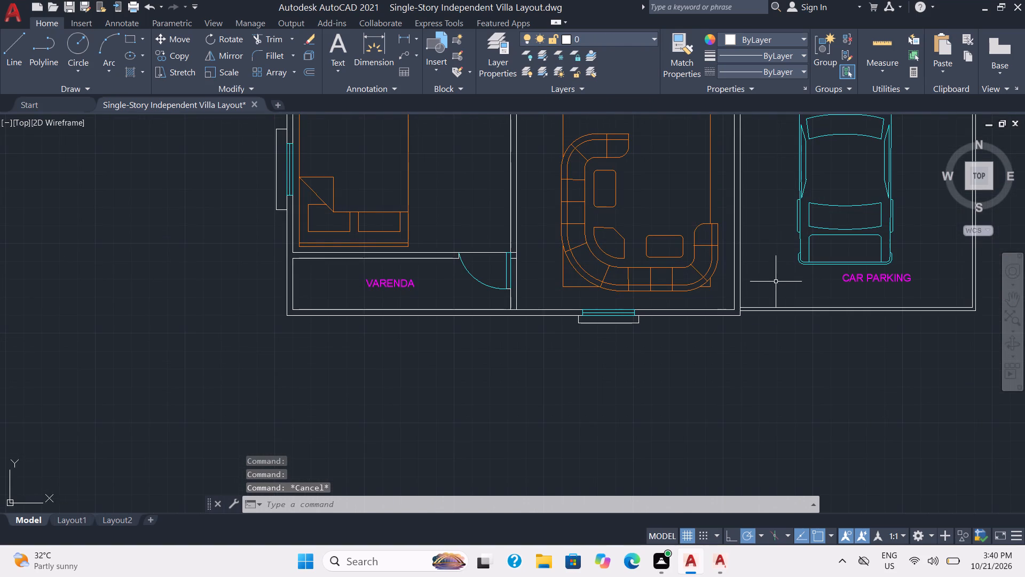
middle_click_drag(776, 282, 777, 329)
scroll(778, 291, "down", 1)
middle_click_drag(778, 290, 763, 334)
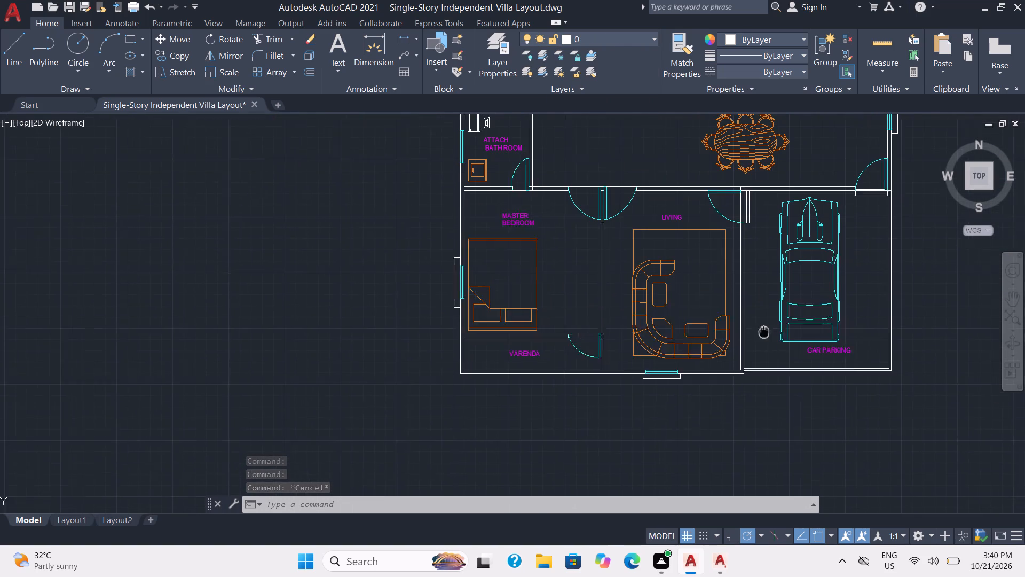
middle_click_drag(763, 334, 755, 347)
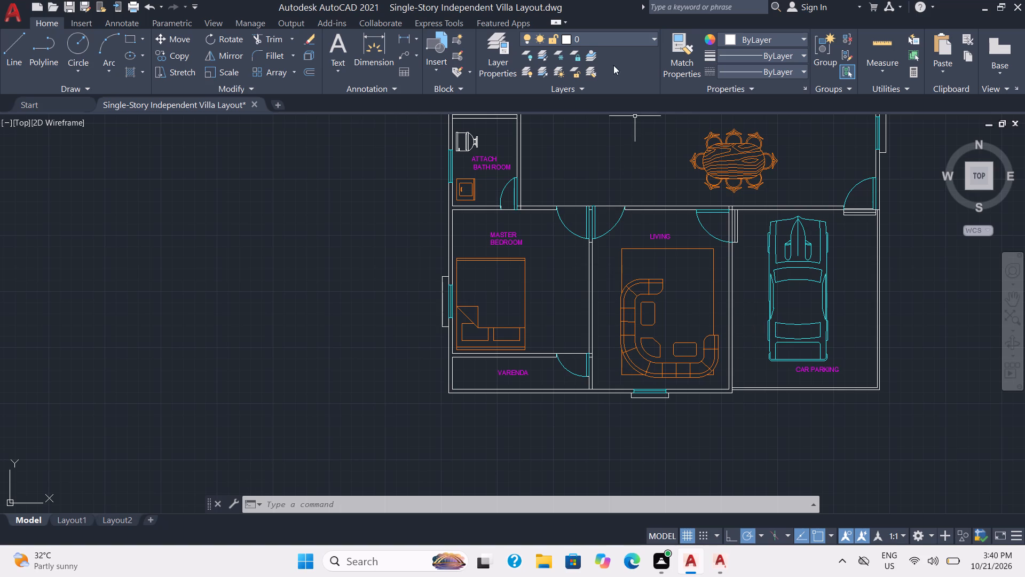
left_click(810, 386)
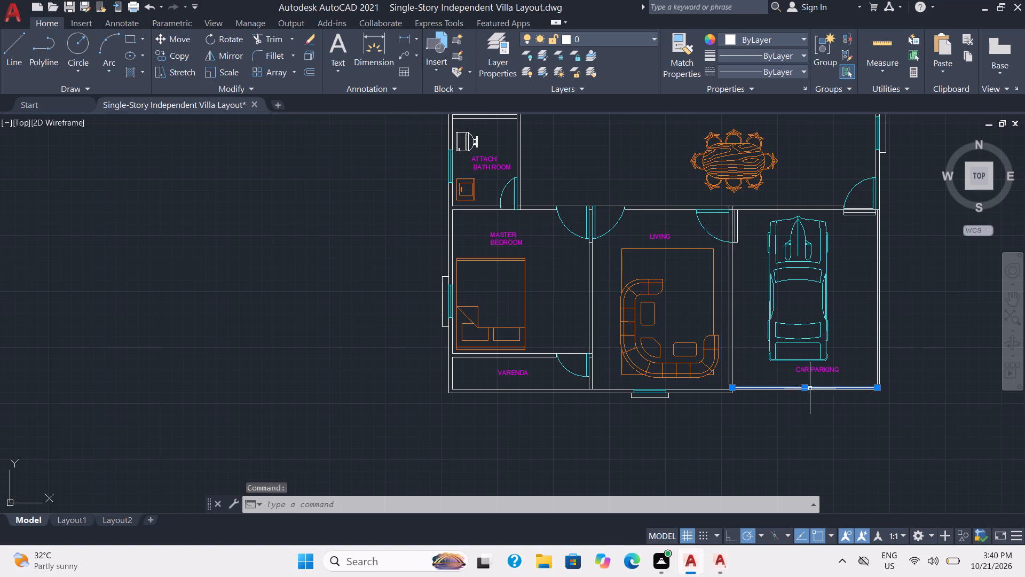
scroll(810, 388, "up", 3)
left_click(807, 394)
scroll(809, 364, "down", 2)
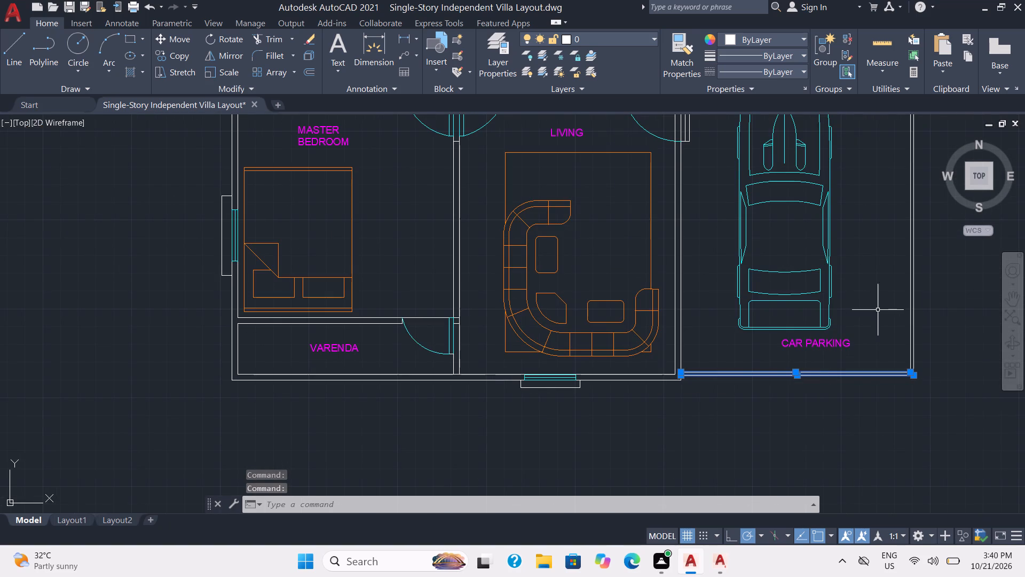
left_click(910, 297)
scroll(910, 297, "up", 2)
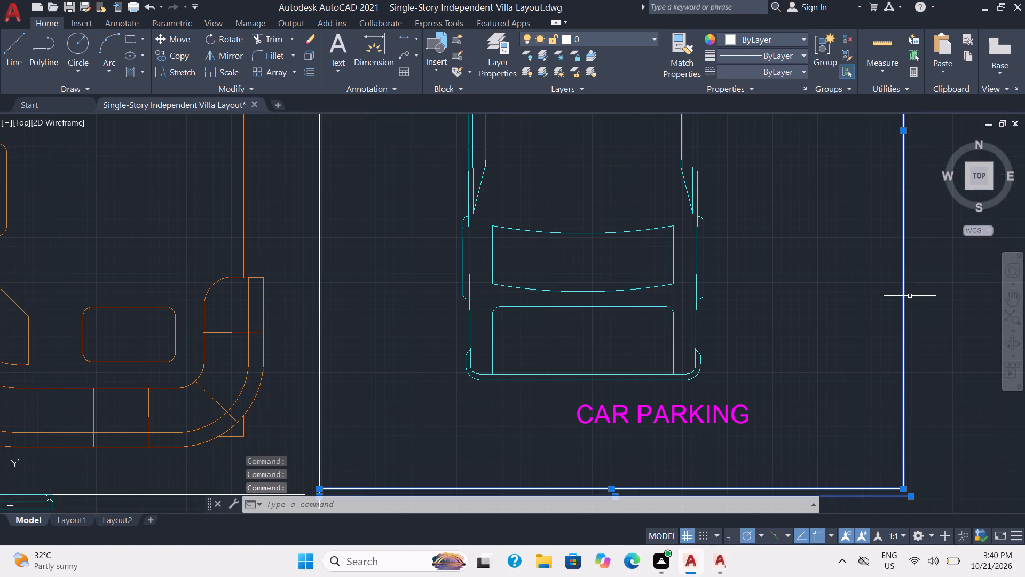
left_click(910, 296)
scroll(503, 307, "down", 2)
scroll(208, 164, "down", 1)
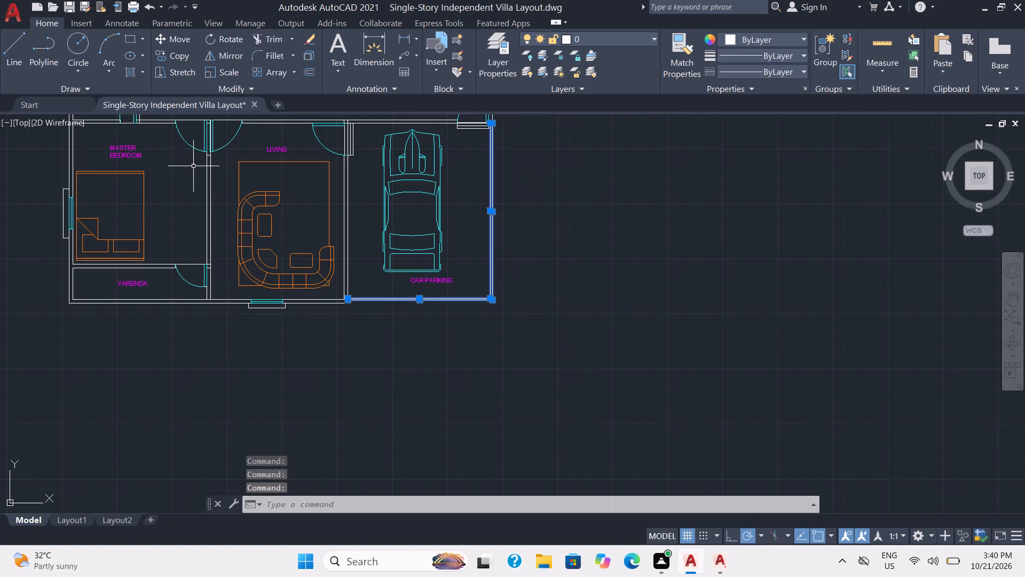
Add the BATH ROOM and ATTACH BATH ROOM toilets to the selected CAR PARKING boundary lines and move them all to the LINES layer.
middle_click_drag(193, 167, 620, 414)
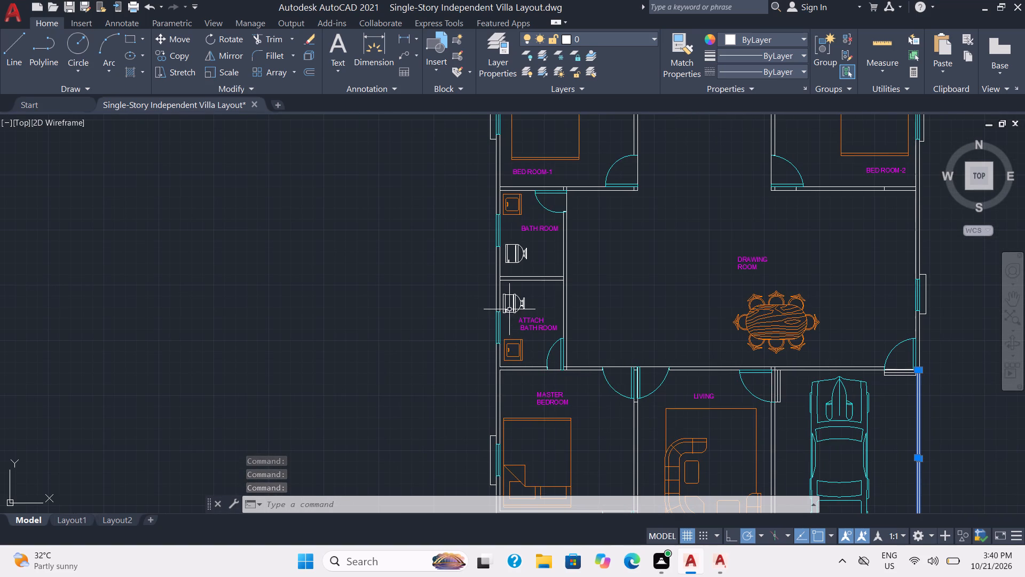
left_click(509, 309)
left_click(512, 309)
left_click(512, 309)
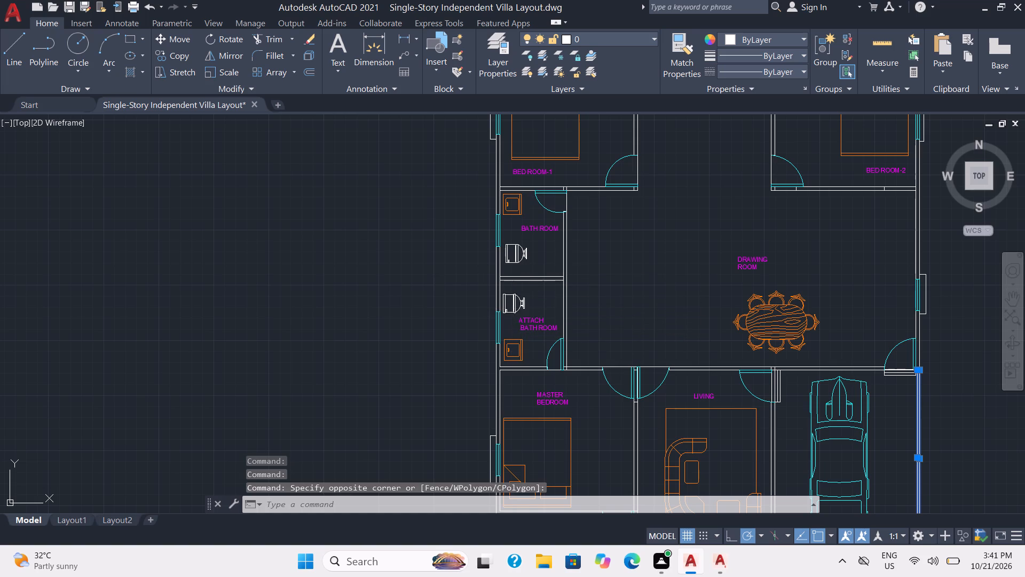
left_click(519, 301)
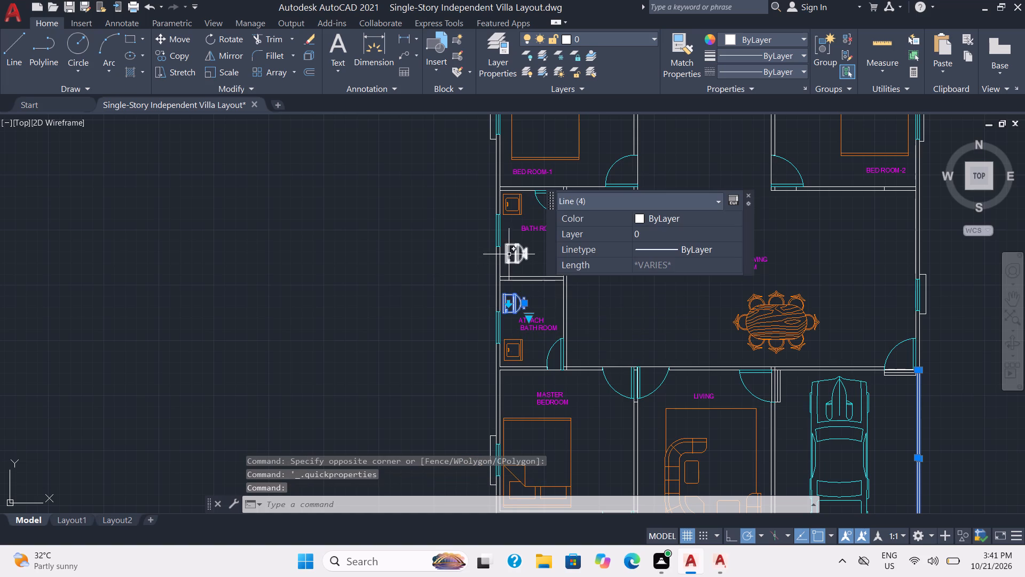
left_click(515, 251)
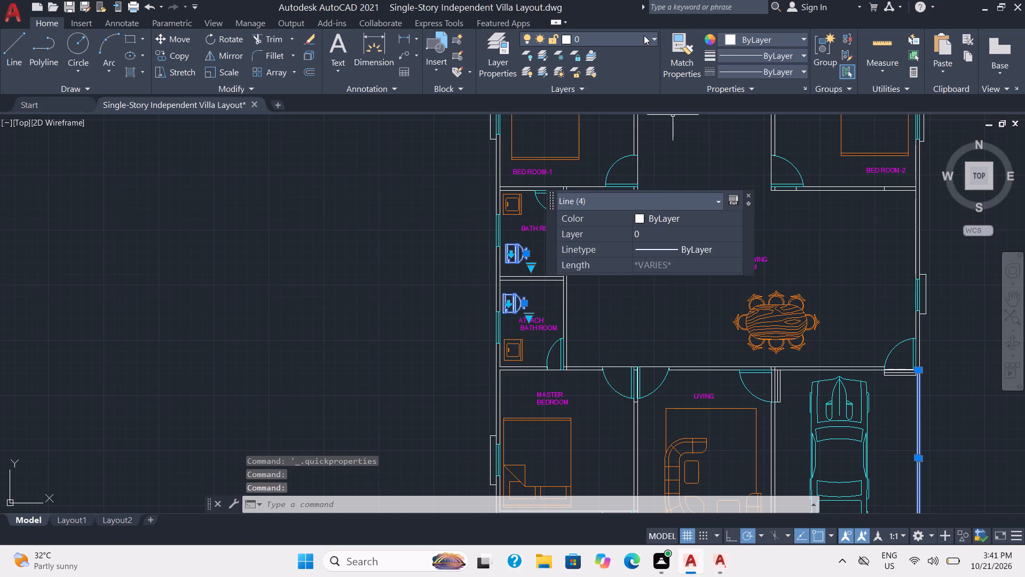
left_click(644, 35)
left_click(590, 131)
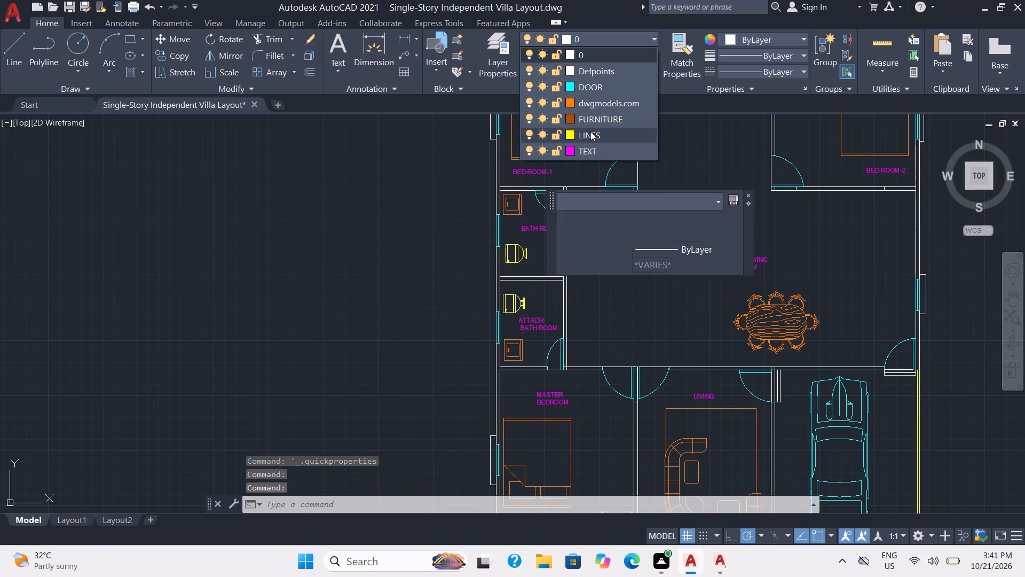
scroll(661, 175, "down", 2)
key("Escape")
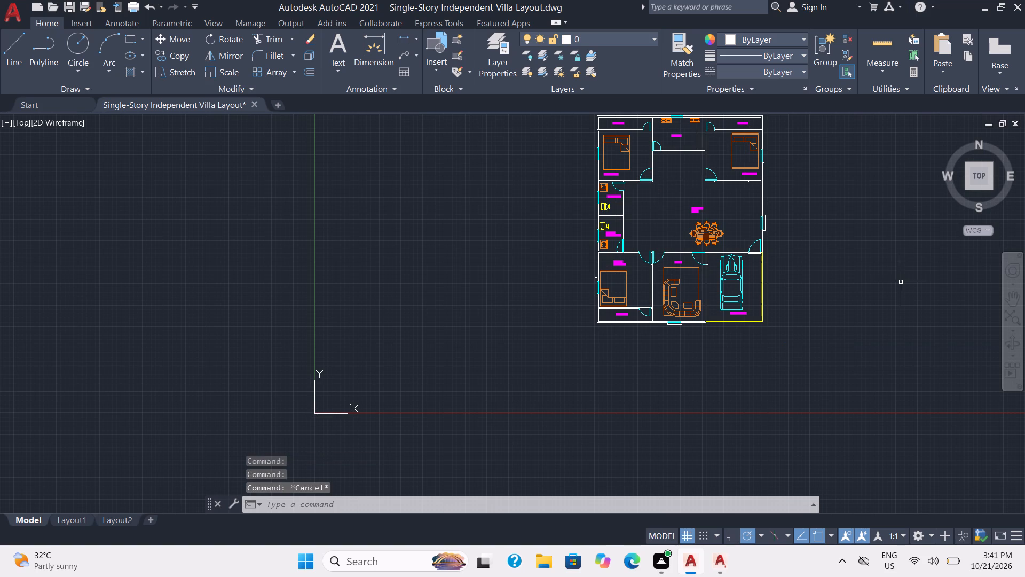
Save the drawing with the whole floor plan in view.
scroll(913, 284, "up", 2)
middle_click_drag(718, 328, 758, 352)
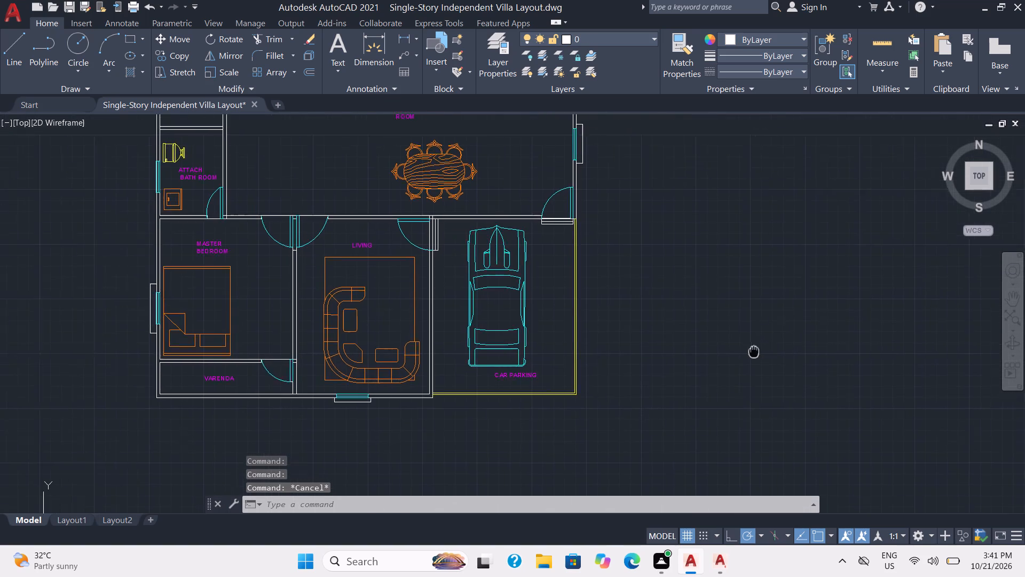
middle_click_drag(758, 352, 805, 383)
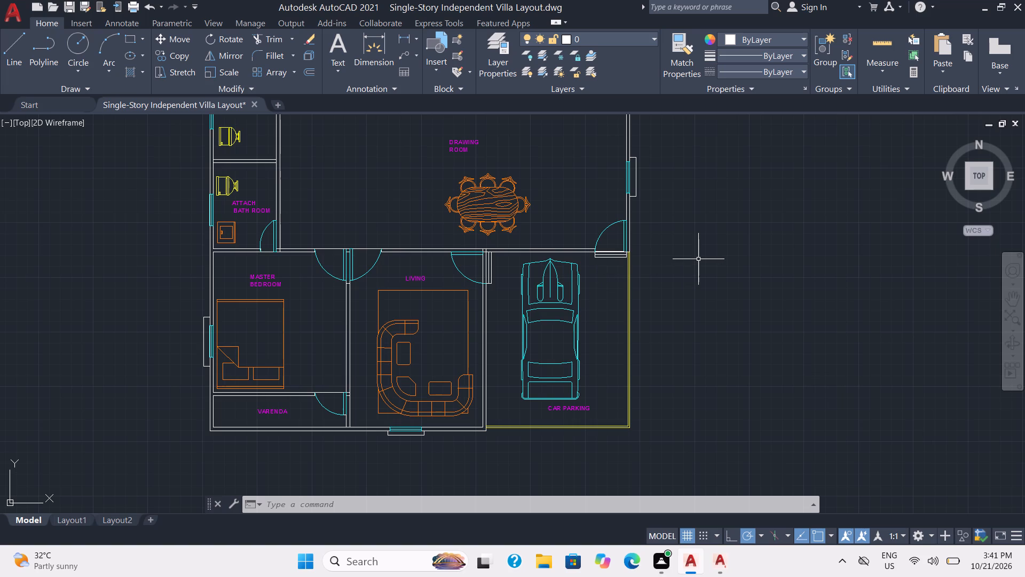
middle_click_drag(698, 259, 756, 319)
scroll(756, 316, "down", 1)
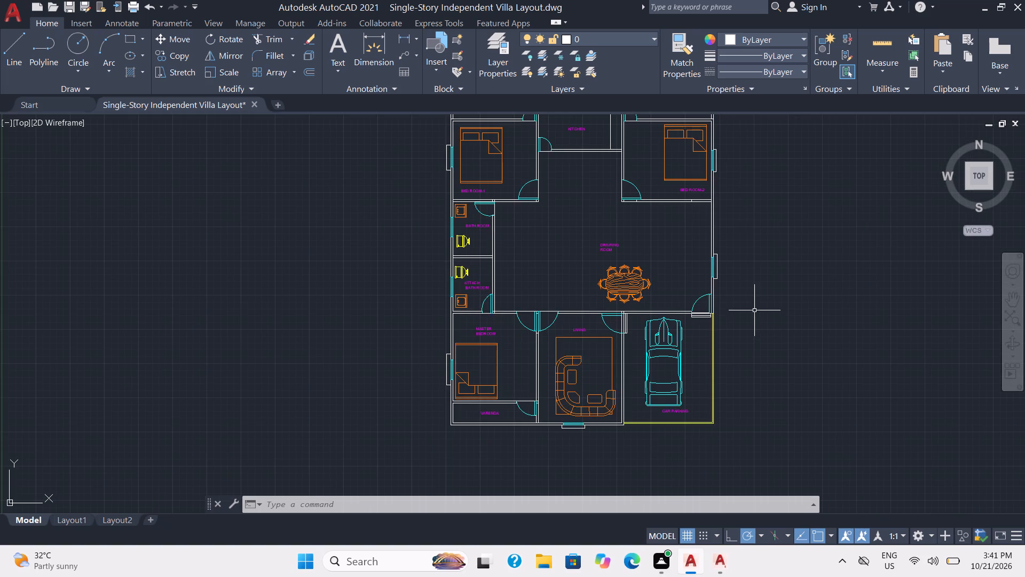
middle_click_drag(754, 310, 689, 346)
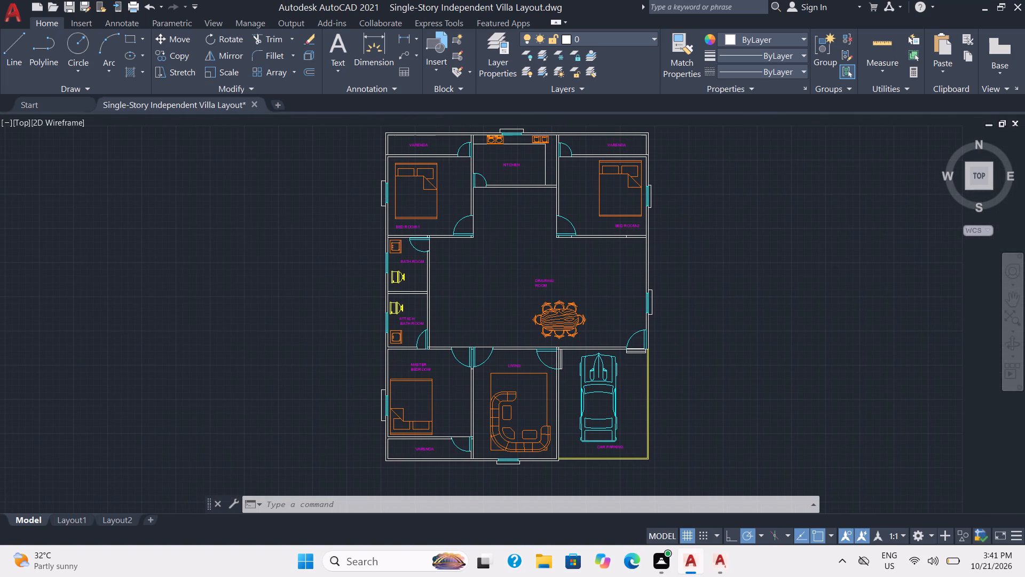
key("ctrl+s")
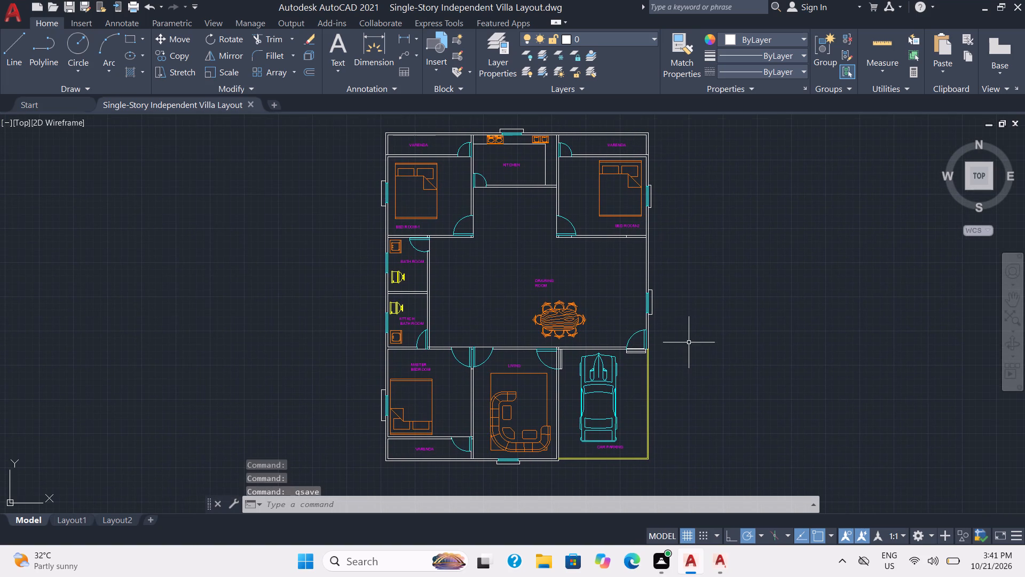
Set the current colour to orange 242,103,34 and add a linear dimension across the villa's full outer width, above the north wall.
left_click(775, 38)
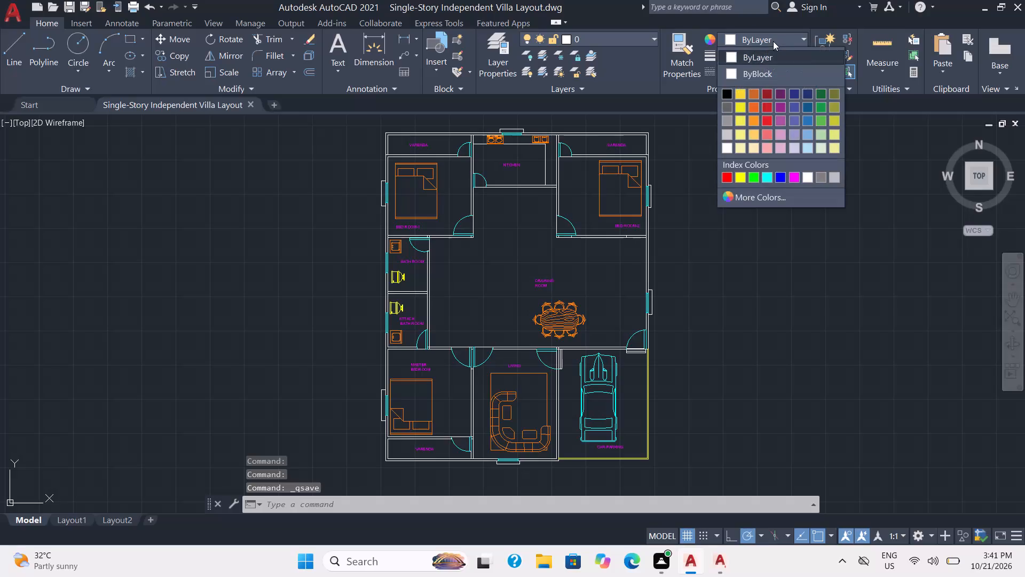
left_click(756, 106)
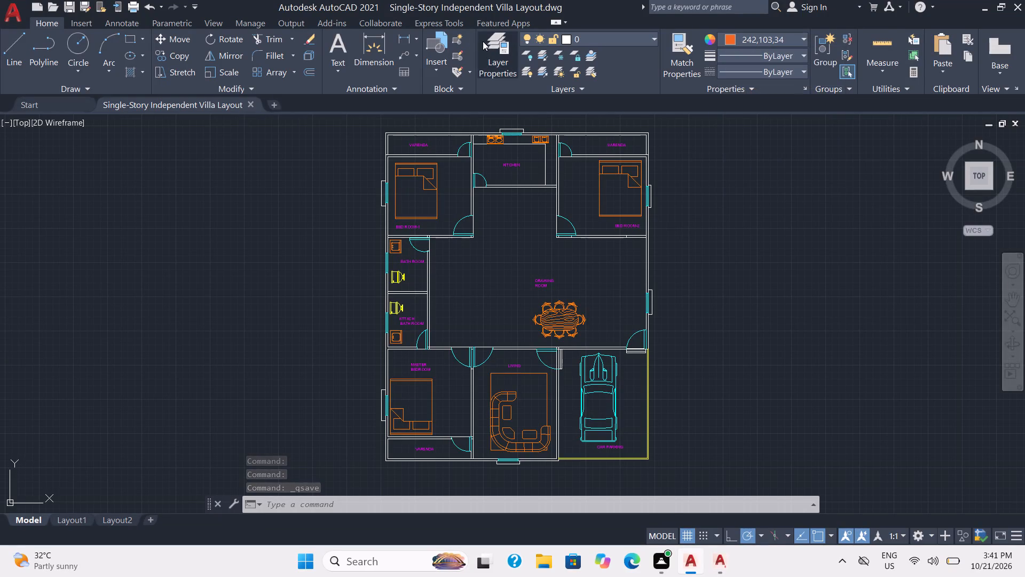
left_click(402, 37)
scroll(464, 156, "up", 2)
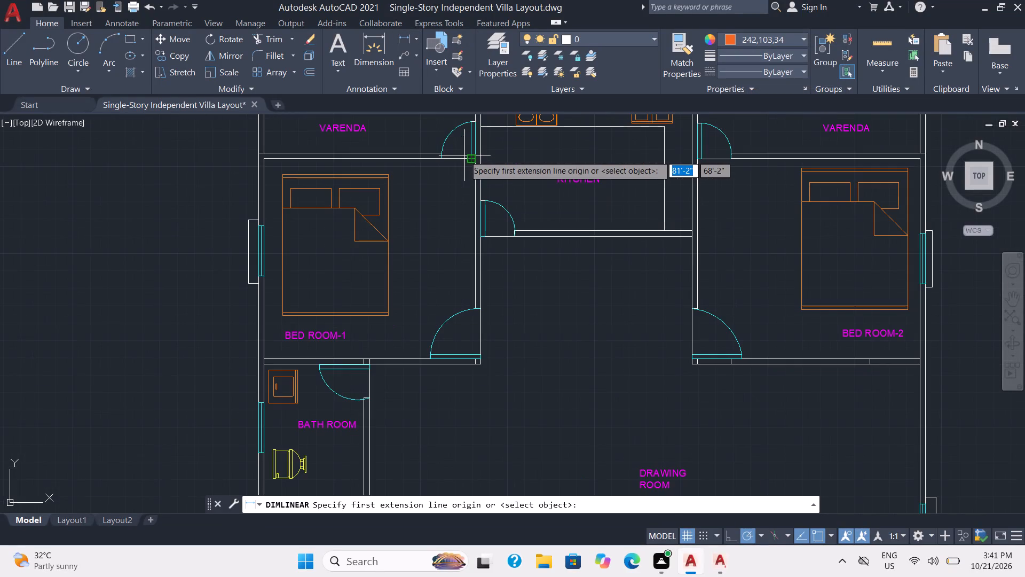
middle_click_drag(464, 155, 511, 360)
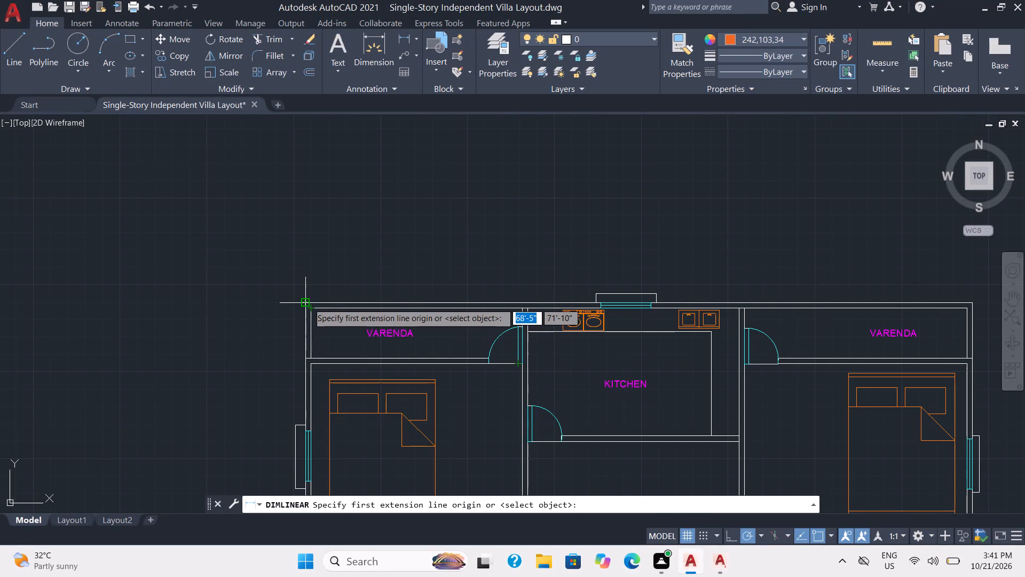
left_click(308, 303)
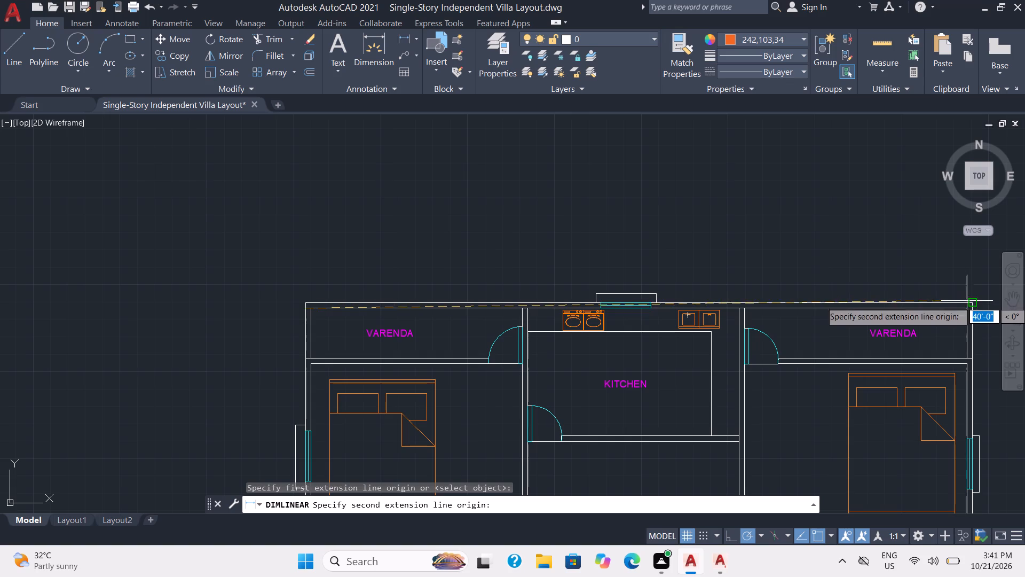
left_click(971, 305)
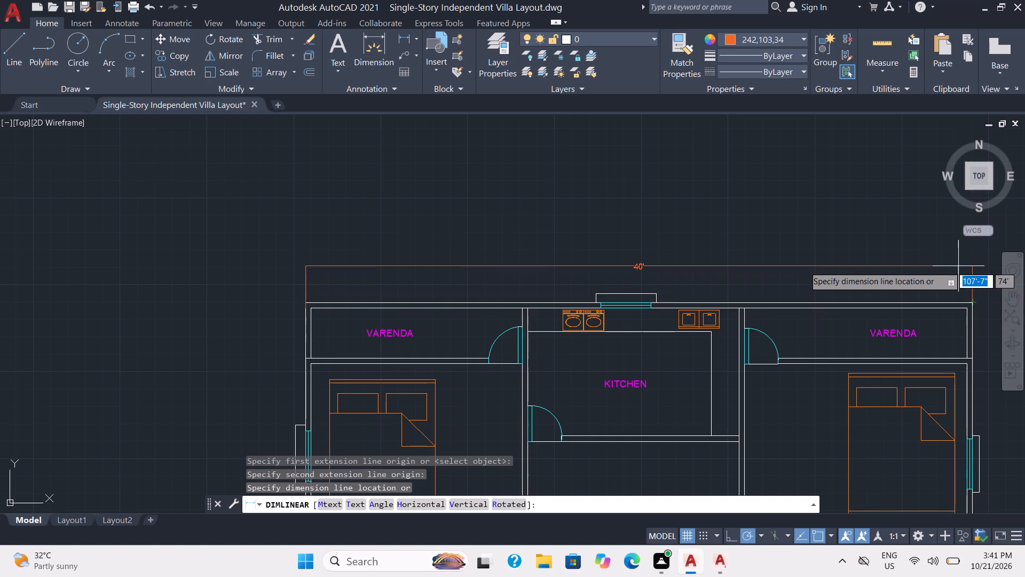
left_click(956, 259)
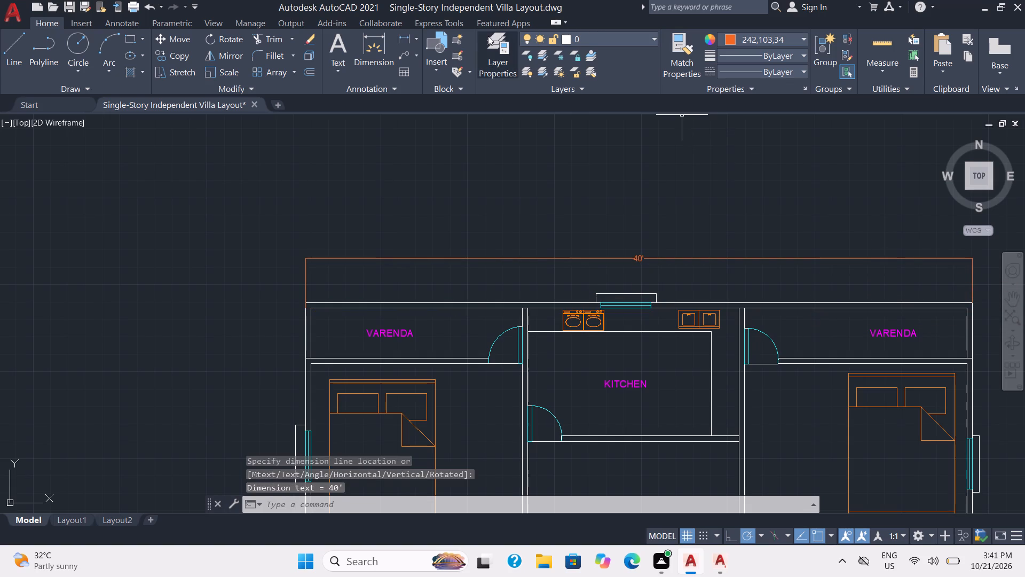
Add a vertical linear dimension along the full outer west wall, from the north-west corner to the south-west corner.
left_click(397, 35)
scroll(463, 156, "down", 2)
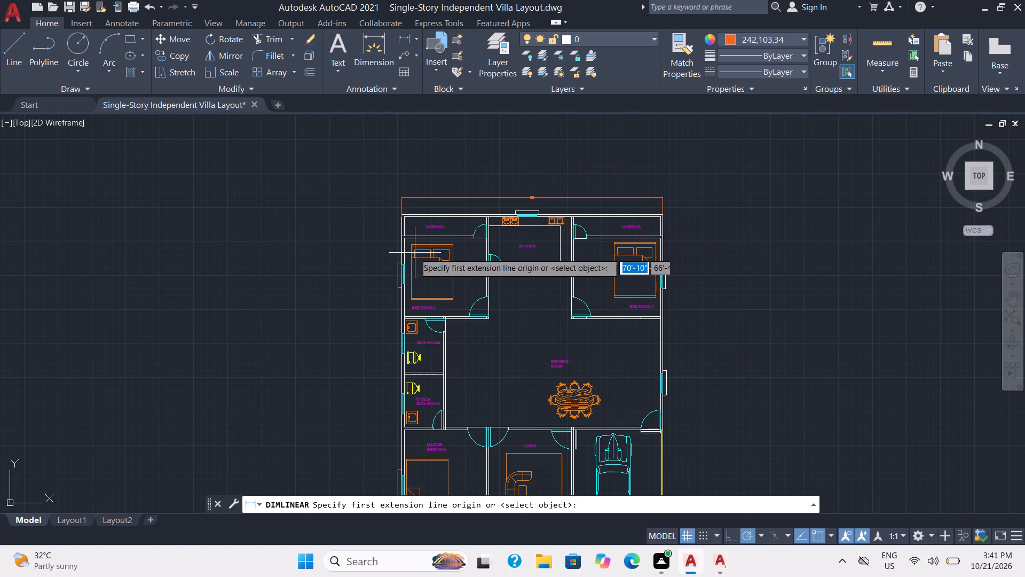
scroll(414, 220, "up", 3)
left_click(351, 200)
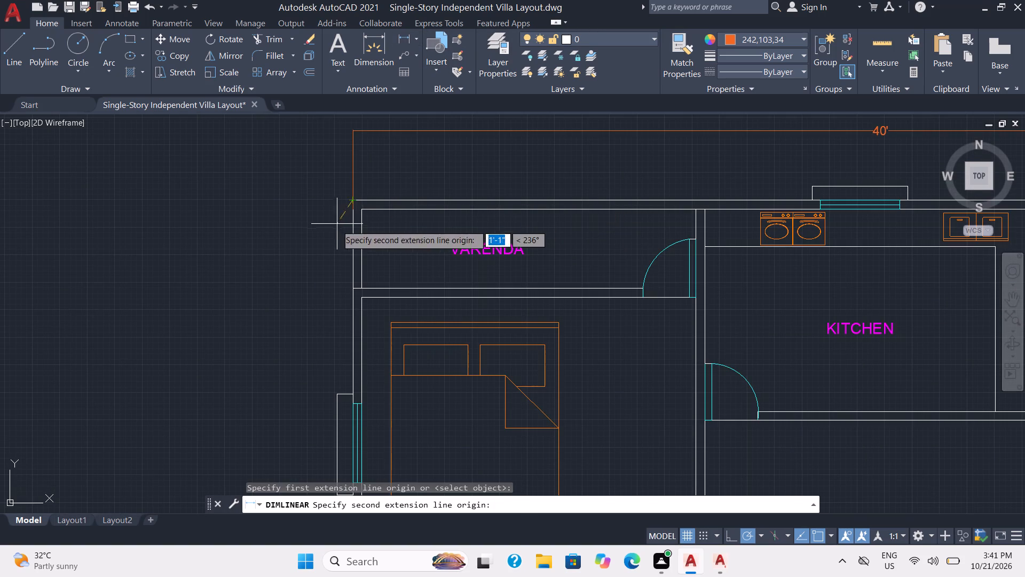
scroll(348, 237, "down", 2)
middle_click_drag(338, 277, 368, 10)
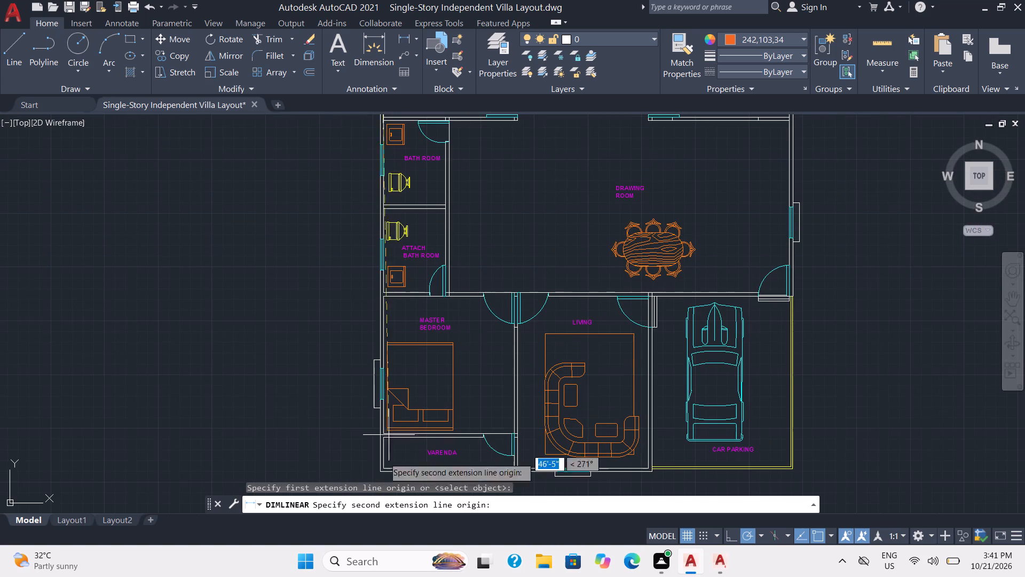
scroll(381, 459, "up", 2)
middle_click_drag(381, 459, 392, 201)
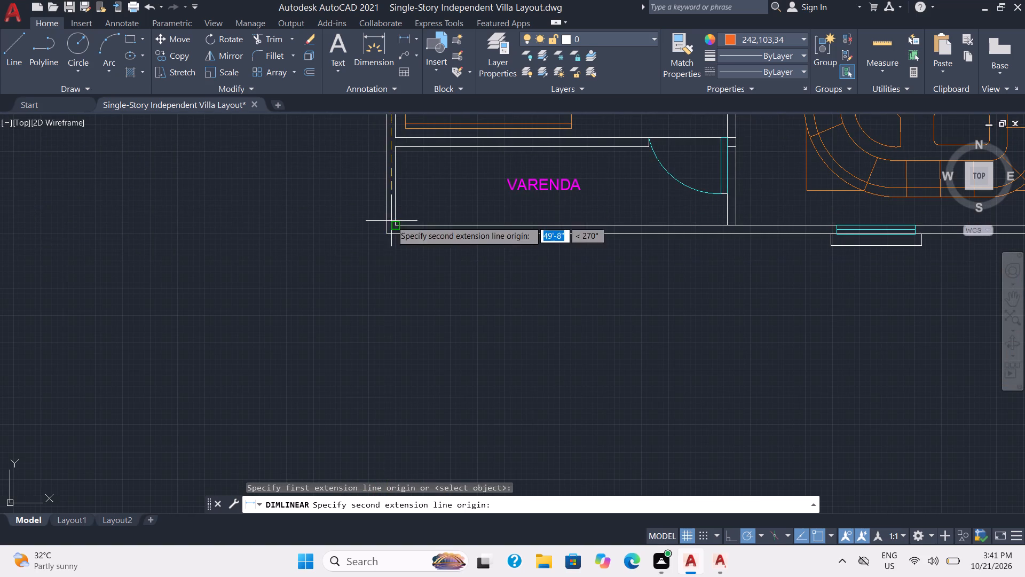
left_click(384, 235)
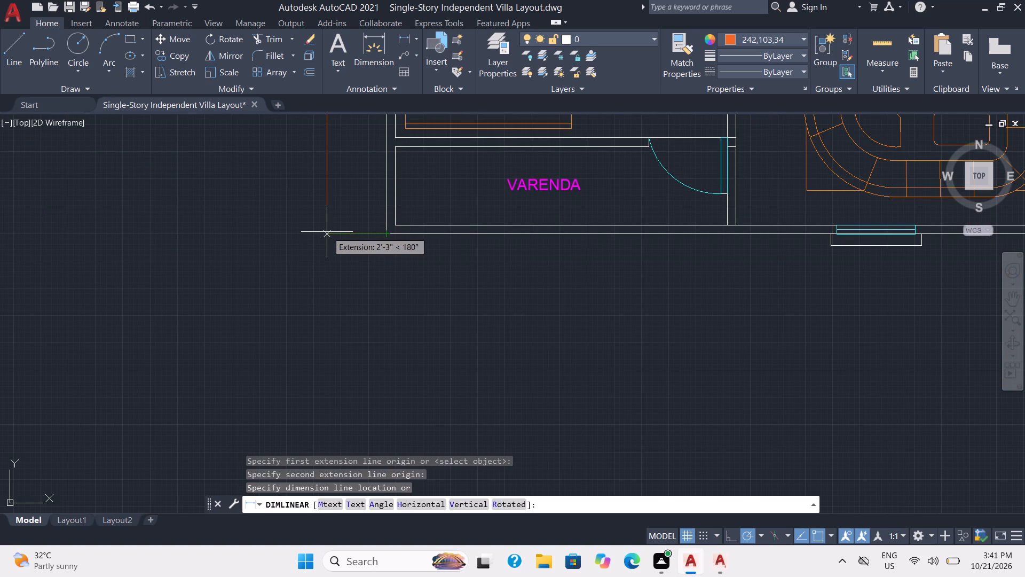
left_click(336, 232)
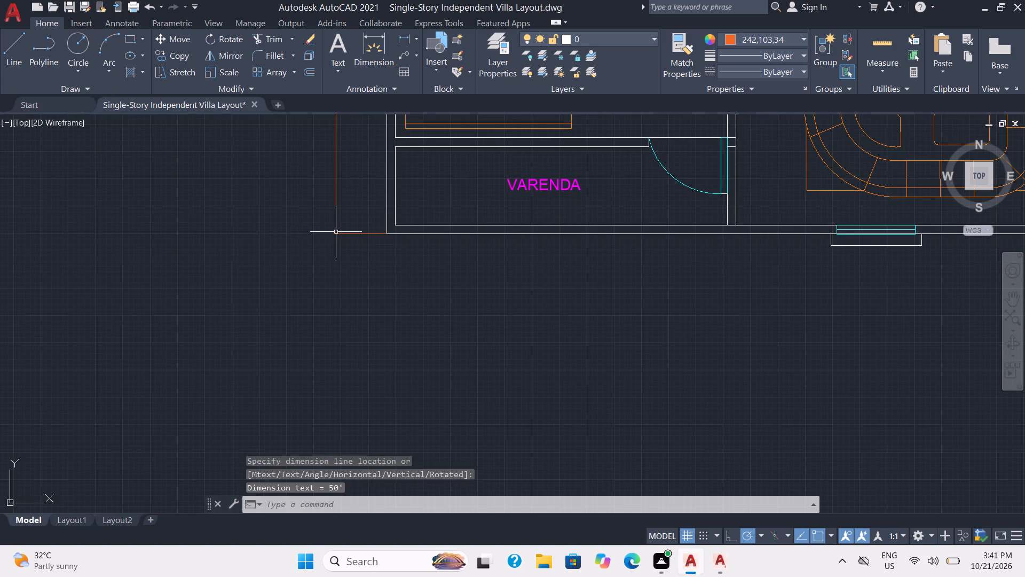
Save the drawing with the whole dimensioned floor plan in view.
scroll(420, 272, "down", 5)
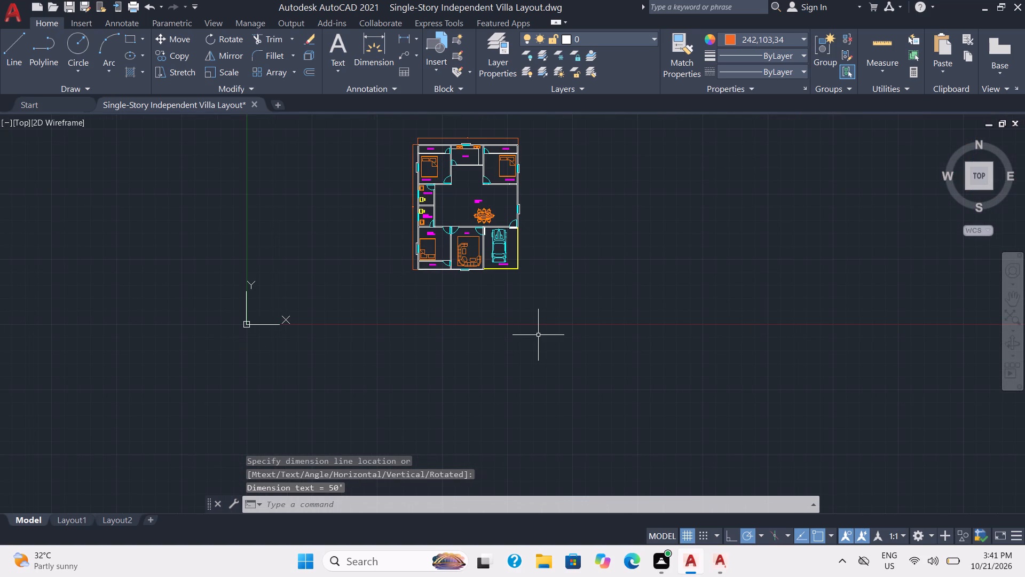
middle_click_drag(538, 335, 542, 407)
key("ctrl+s")
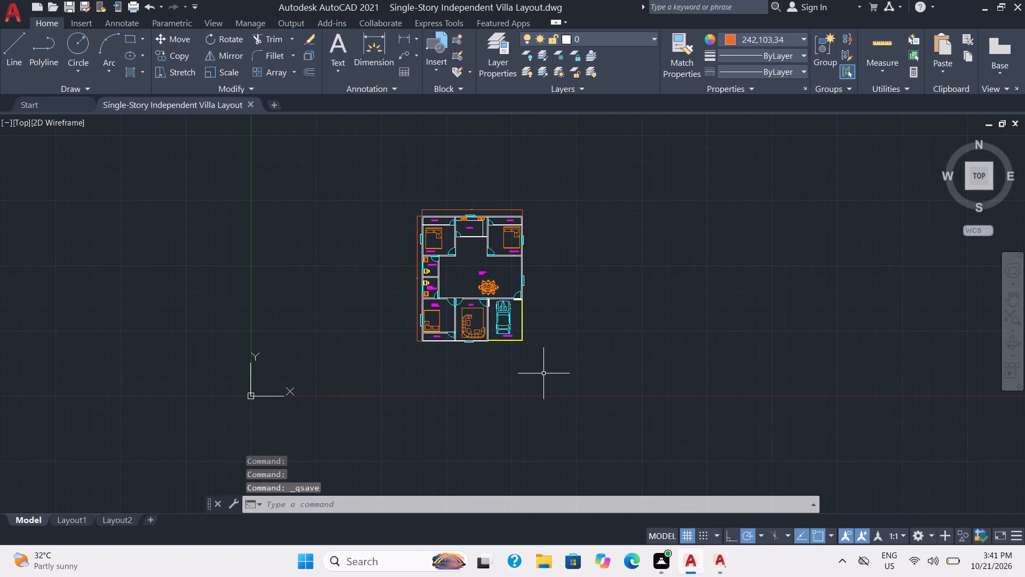
key("ctrl+s")
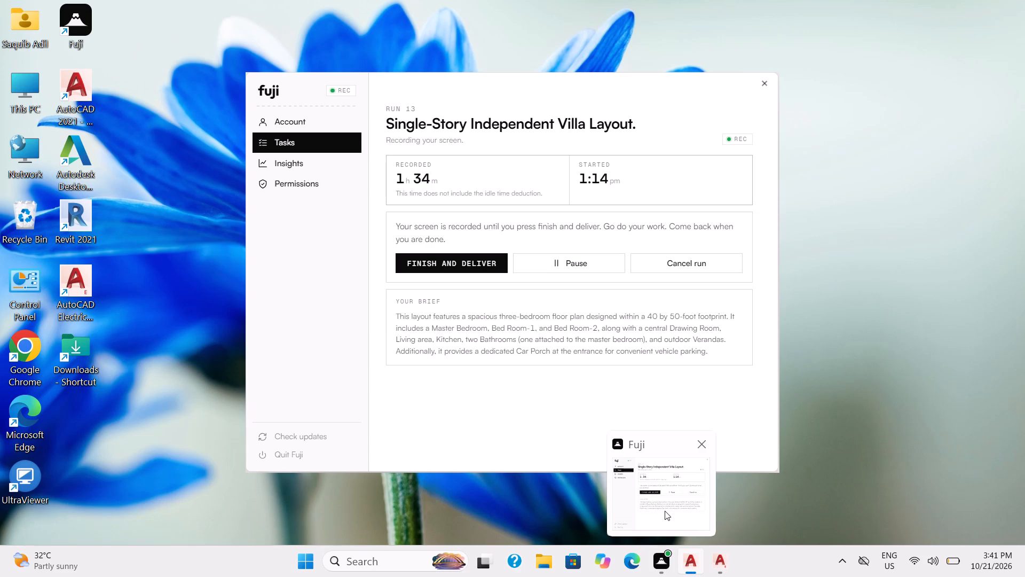
Turn off command log recording with the LOGFILEOFF command.
left_click(429, 505)
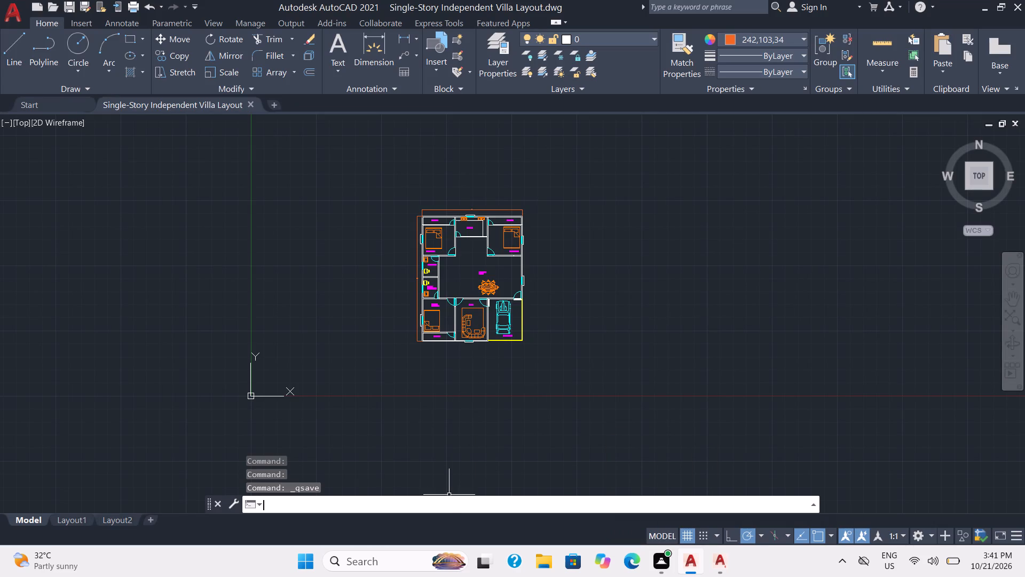
key("l")
key("o")
key("f")
key("BackSpace")
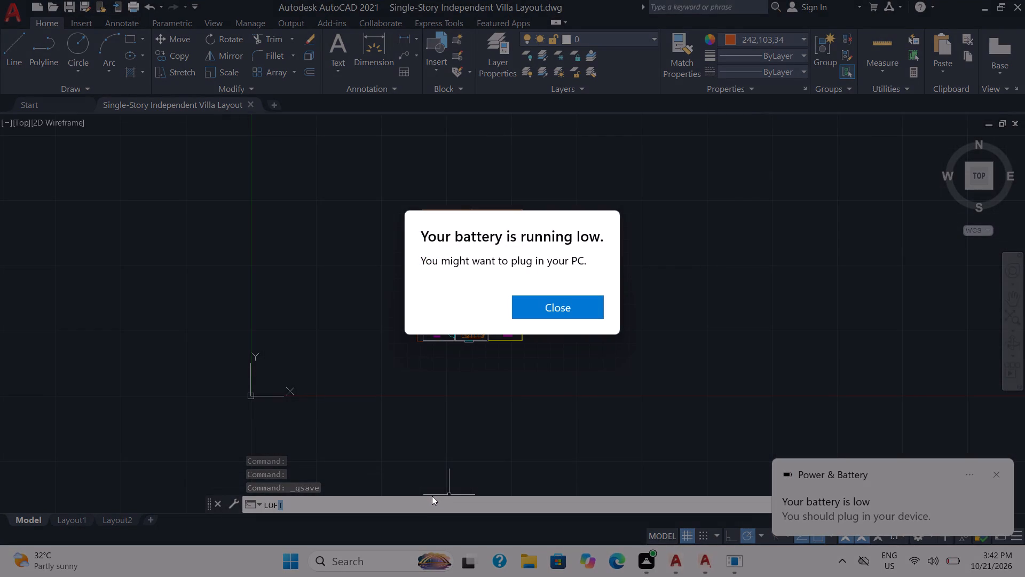
key("g")
key("f")
key("i")
key("l")
key("e")
key("o")
key("f")
key("f")
key("Return")
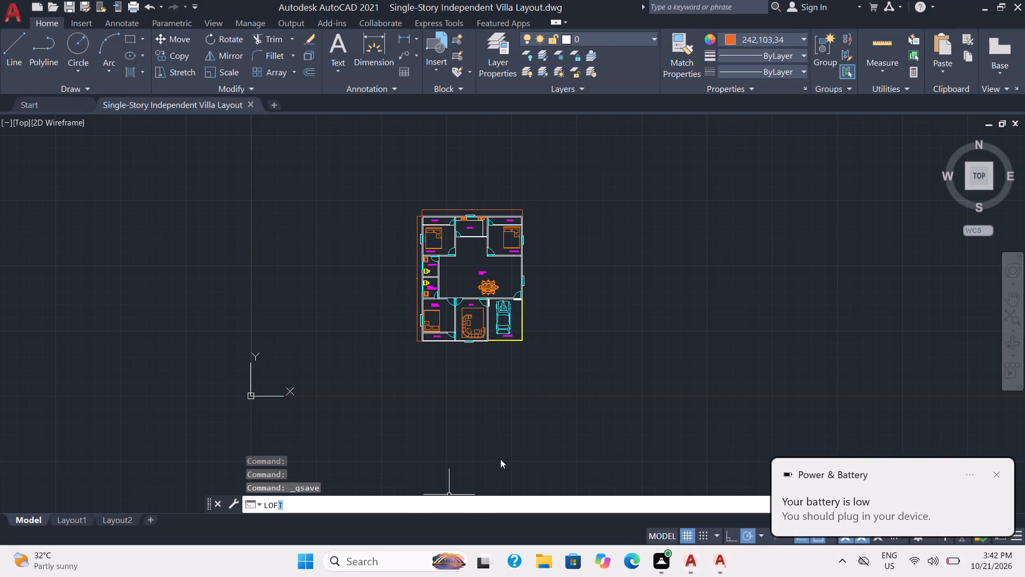
key("BackSpace")
key("BackSpace")
left_click(293, 505)
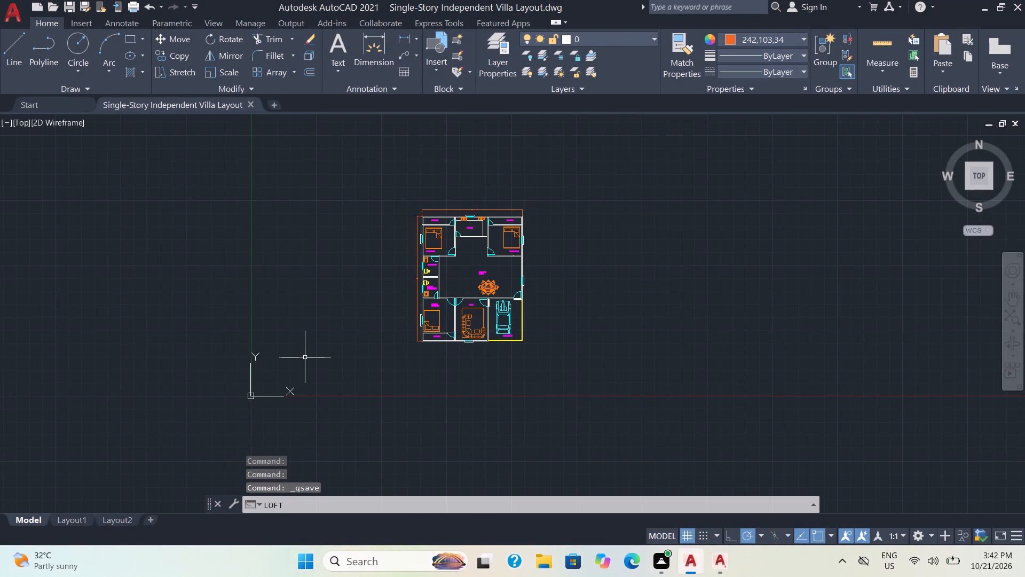
key("BackSpace")
key("BackSpace")
type("GF")
type("ILE")
key("o")
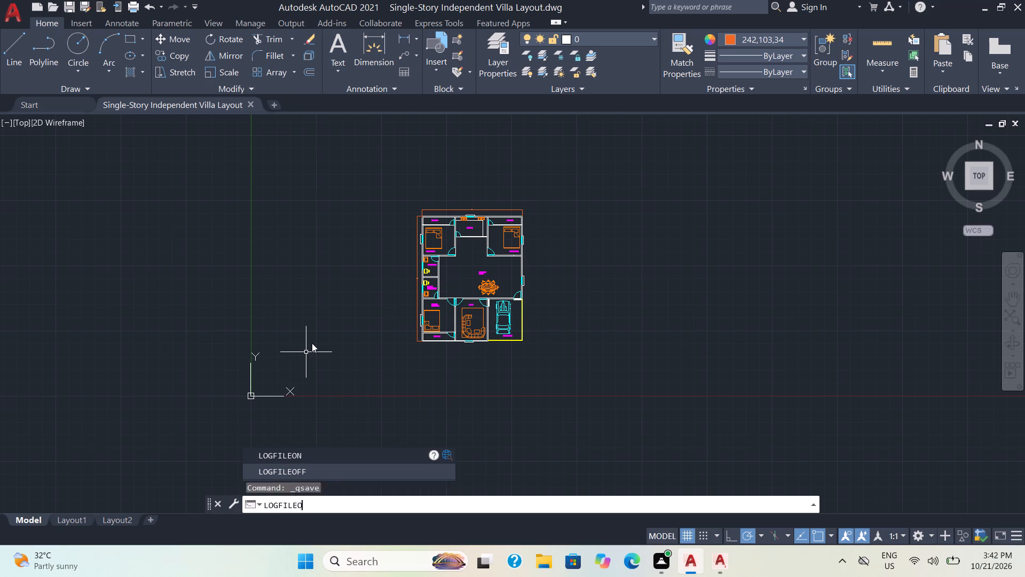
type("FF")
key("Return")
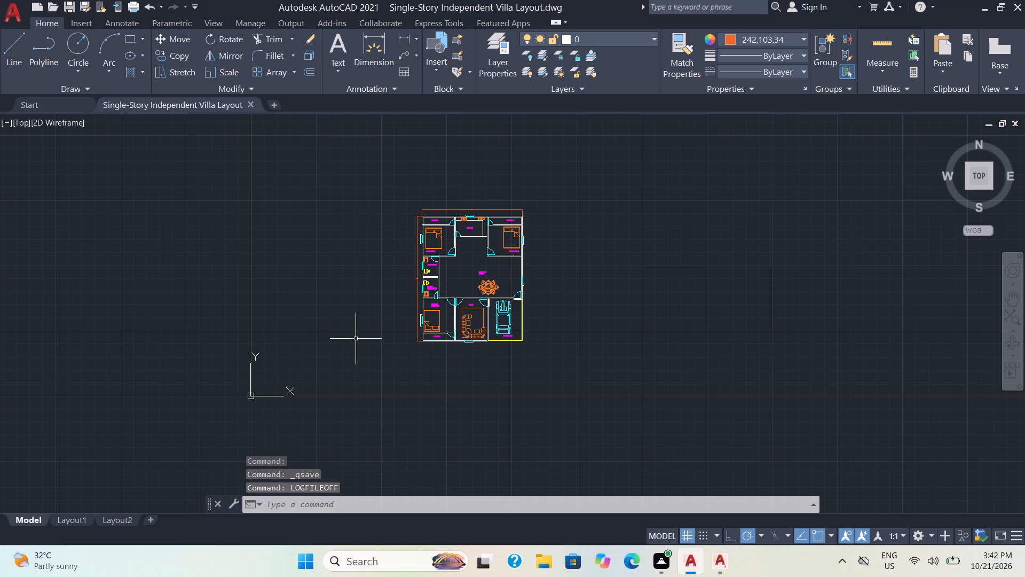
Save the villa drawing again.
key("ctrl+s")
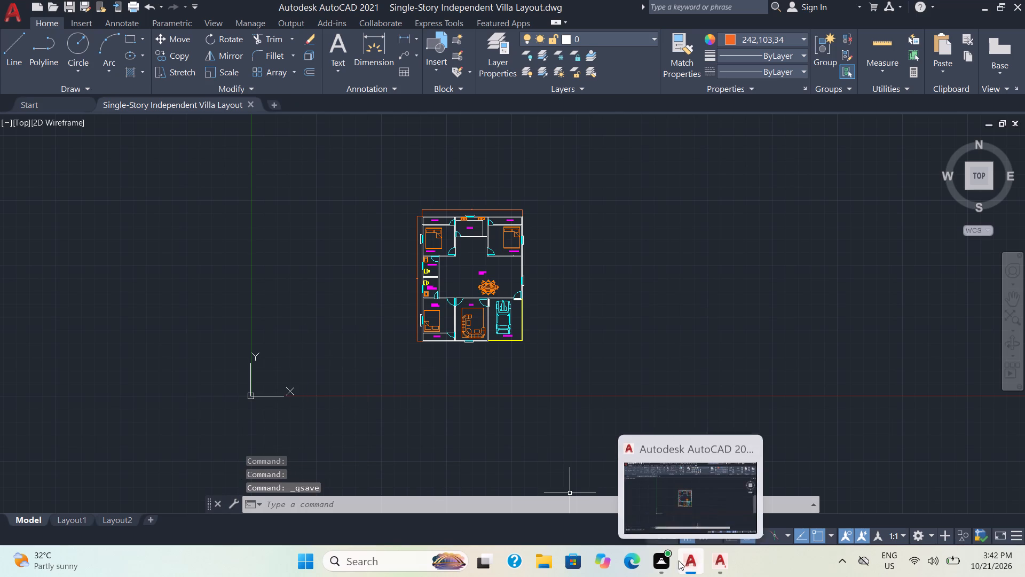